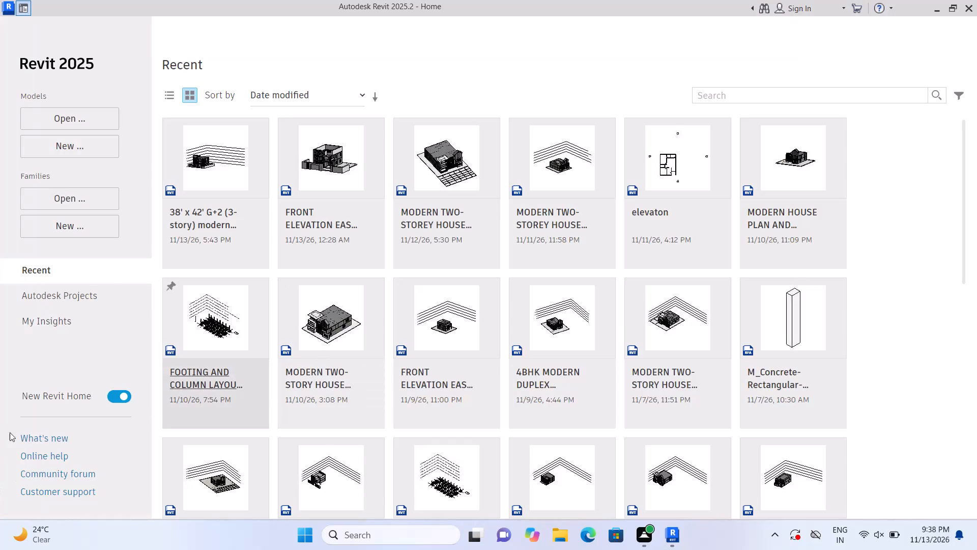
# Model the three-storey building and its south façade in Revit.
# Create a new project from the default.rte template in the English-Imperial template folder.
pyautogui.click(70, 141)
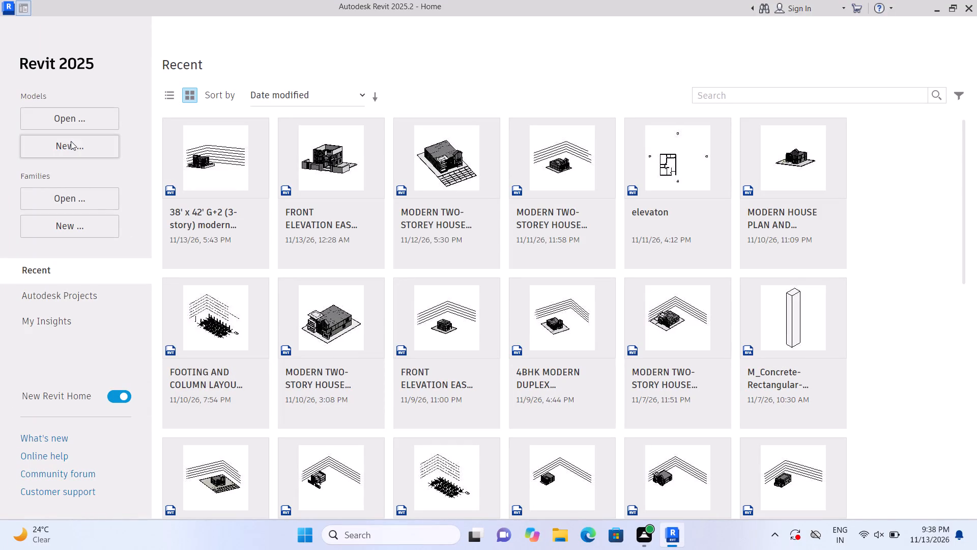
pyautogui.click(557, 238)
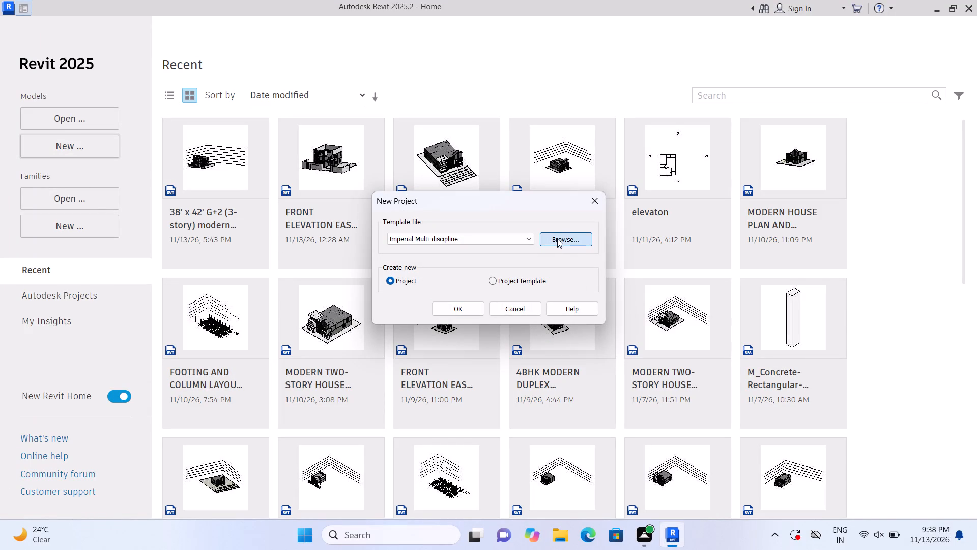
pyautogui.click(413, 186)
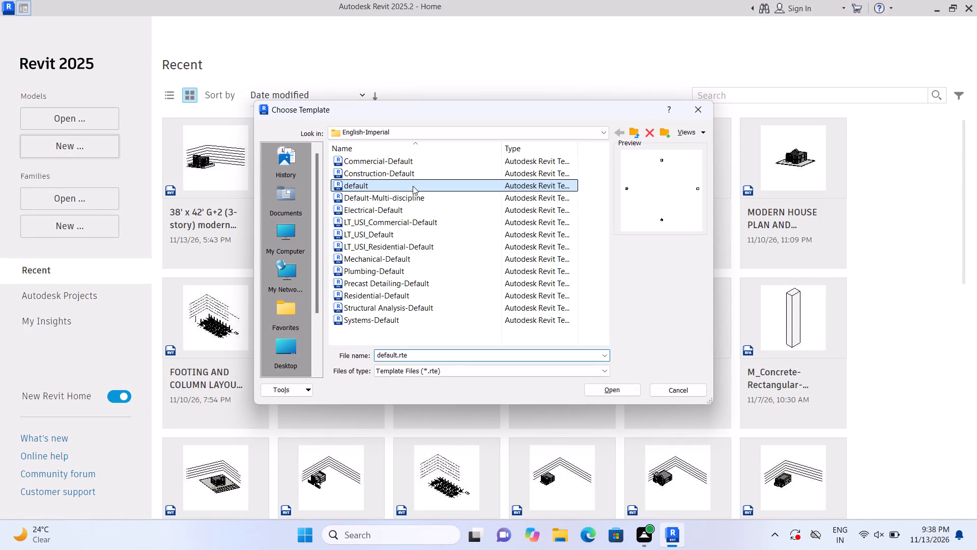
pyautogui.click(625, 393)
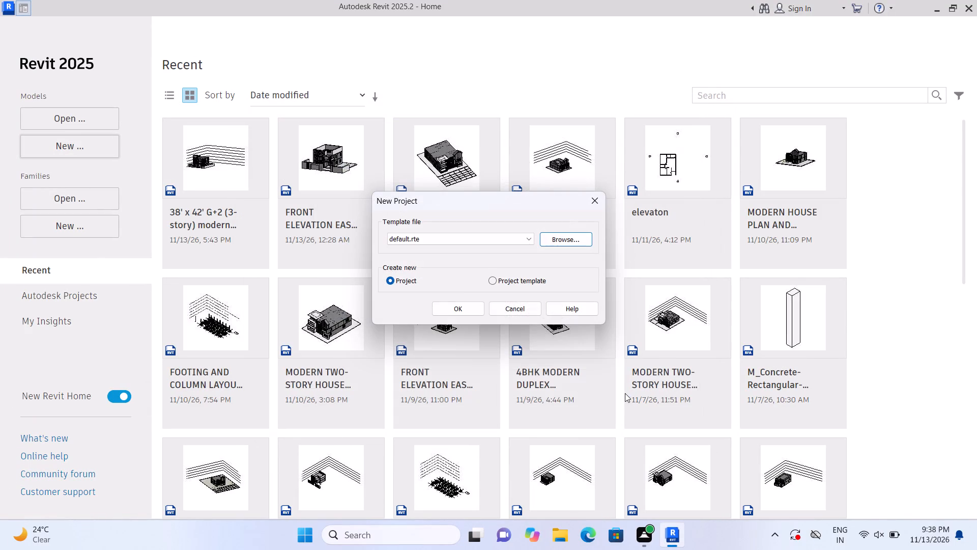
pyautogui.click(462, 307)
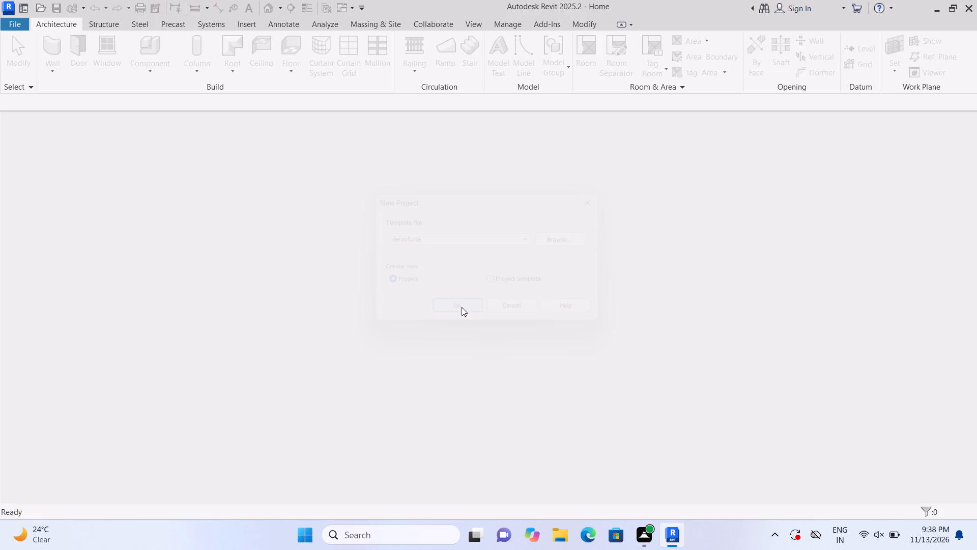
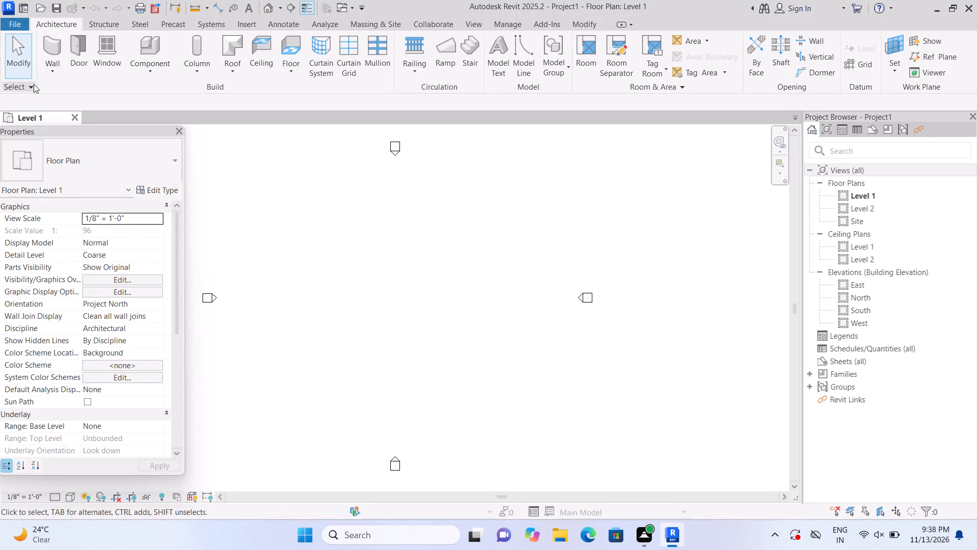
# Start a wall with an unconnected height of 10' 0" and its location line set to Finish Face: Exterior.
pyautogui.click(47, 52)
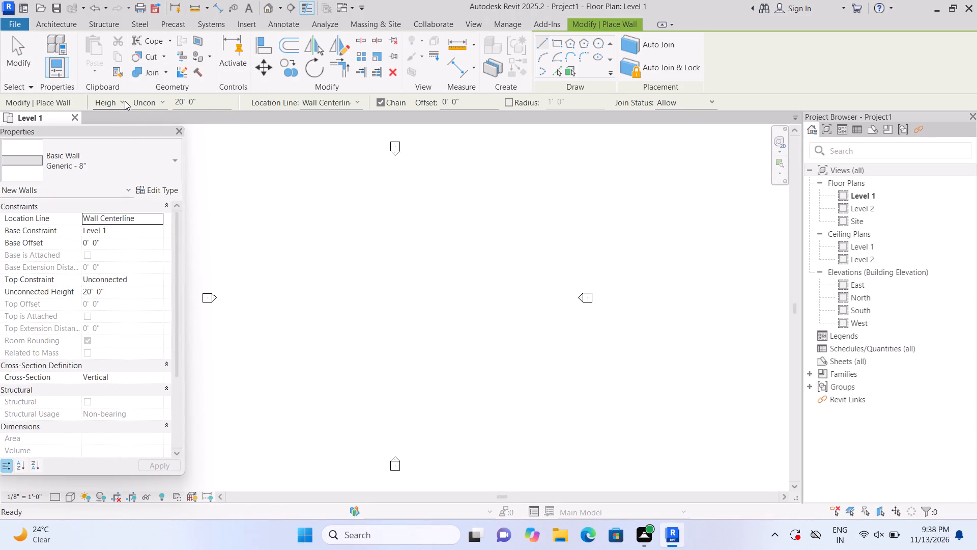
pyautogui.click(159, 97)
pyautogui.click(163, 120)
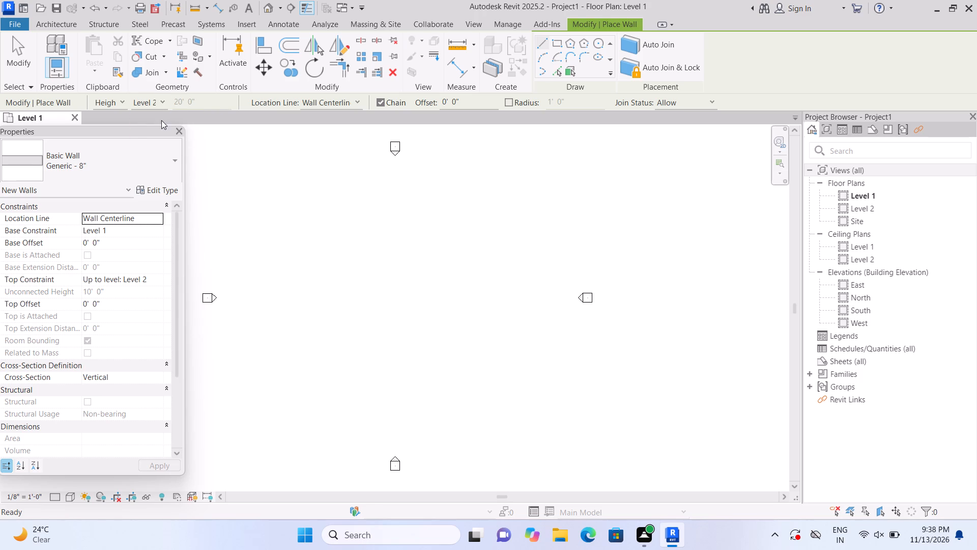
pyautogui.click(119, 99)
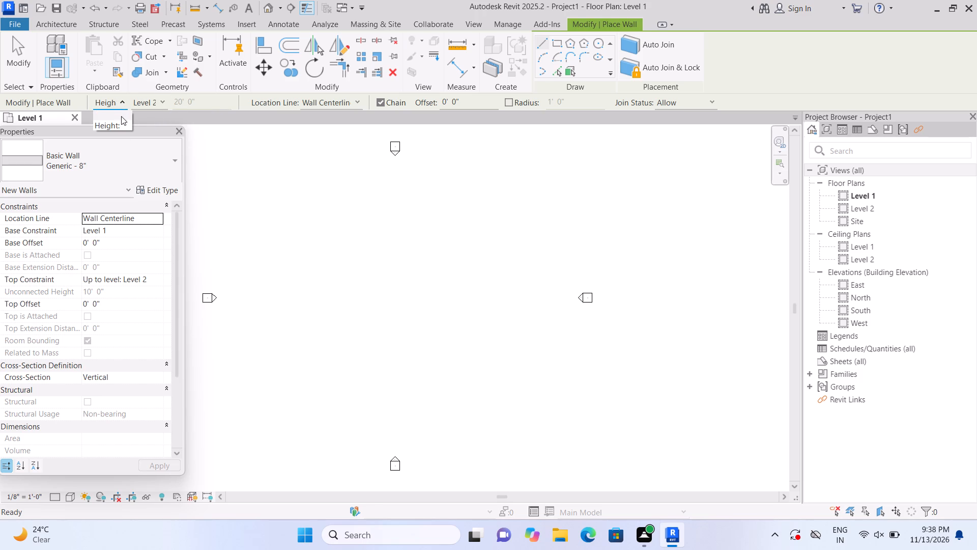
pyautogui.click(123, 121)
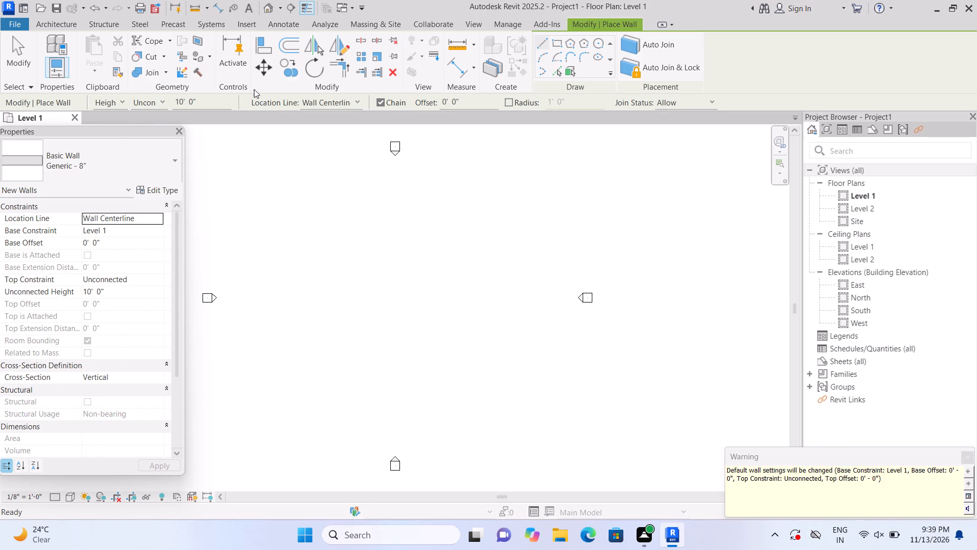
pyautogui.click(356, 98)
pyautogui.click(357, 135)
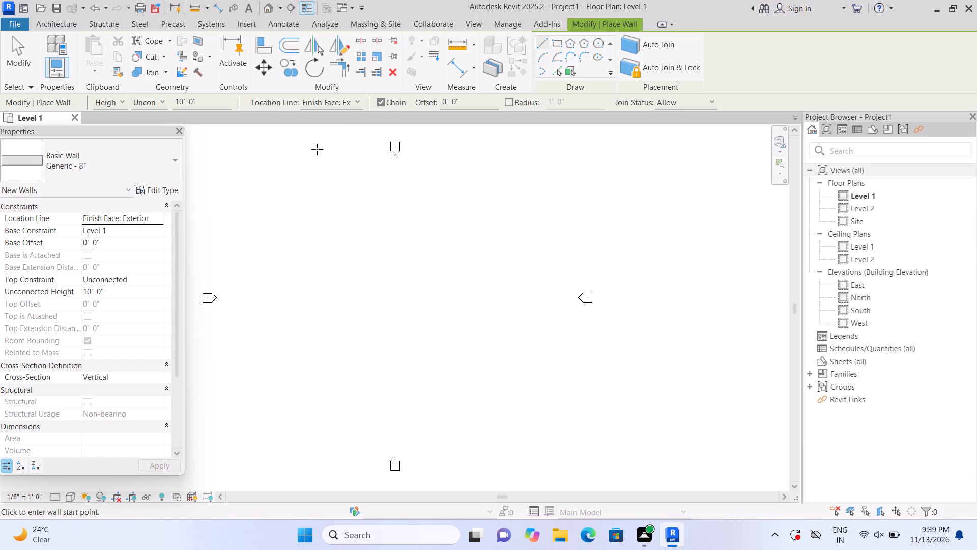
pyautogui.click(356, 100)
pyautogui.click(360, 133)
# Duplicate the Generic - 8" basic wall type under the name 4.5".
pyautogui.click(71, 19)
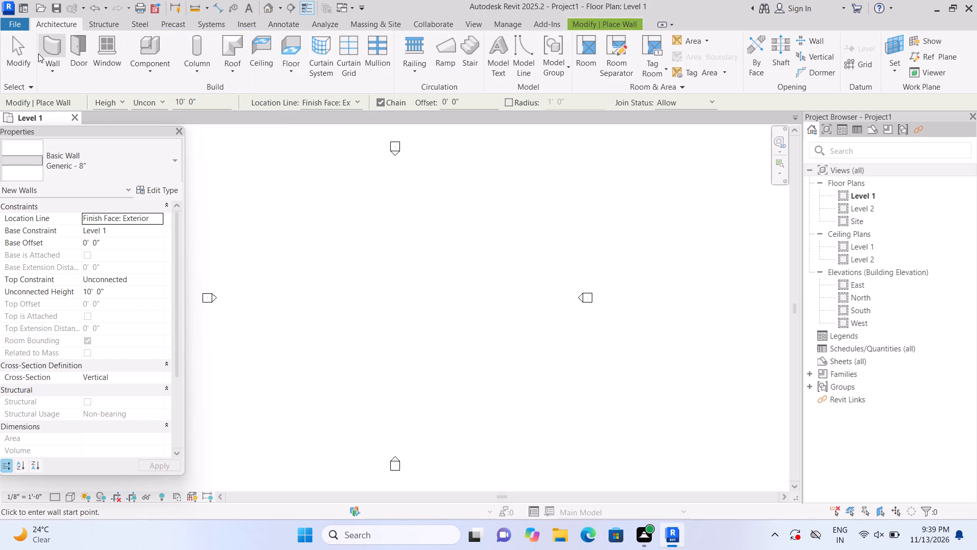
pyautogui.click(38, 53)
pyautogui.click(163, 188)
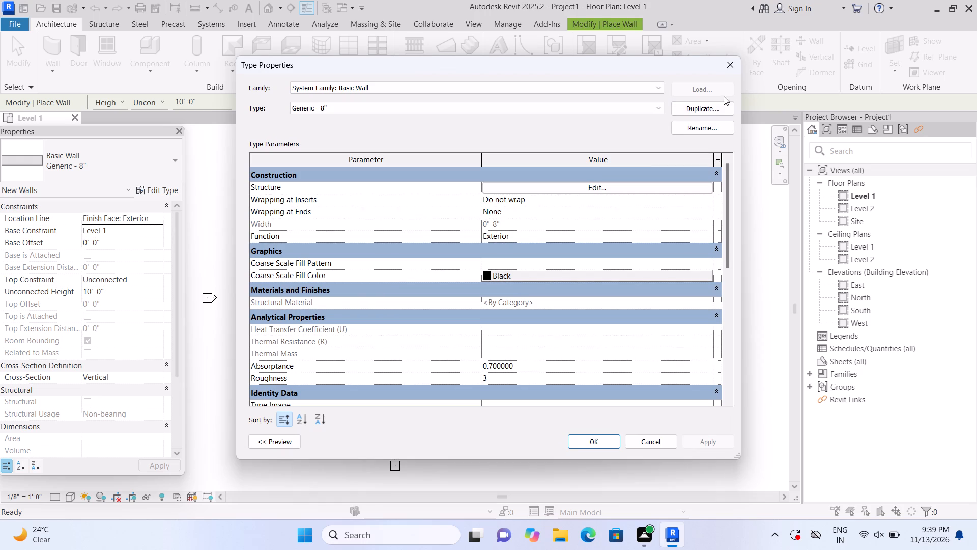
pyautogui.click(714, 109)
pyautogui.click(514, 254)
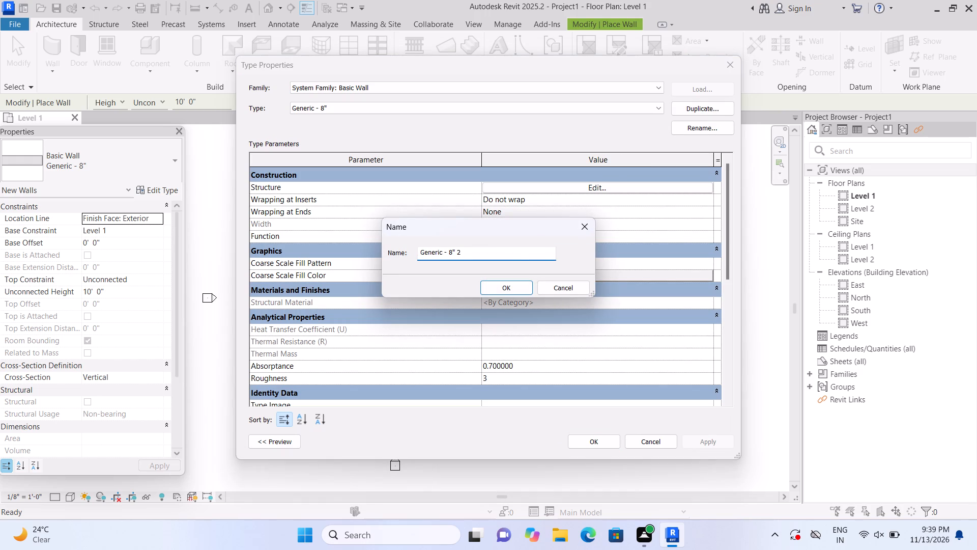
pyautogui.press('BackSpace')
pyautogui.press('BackSpace')
pyautogui.press('BackSpace')
pyautogui.press('BackSpace')
pyautogui.press('BackSpace')
pyautogui.press('BackSpace')
pyautogui.press('BackSpace')
pyautogui.press('BackSpace')
pyautogui.press('BackSpace')
pyautogui.press('BackSpace')
pyautogui.press('BackSpace')
pyautogui.press('BackSpace')
pyautogui.press('BackSpace')
pyautogui.press('BackSpace')
pyautogui.press('BackSpace')
pyautogui.press('BackSpace')
pyautogui.press('BackSpace')
pyautogui.press('BackSpace')
pyautogui.press('BackSpace')
pyautogui.press('BackSpace')
pyautogui.write('4.5"')
pyautogui.click(509, 289)
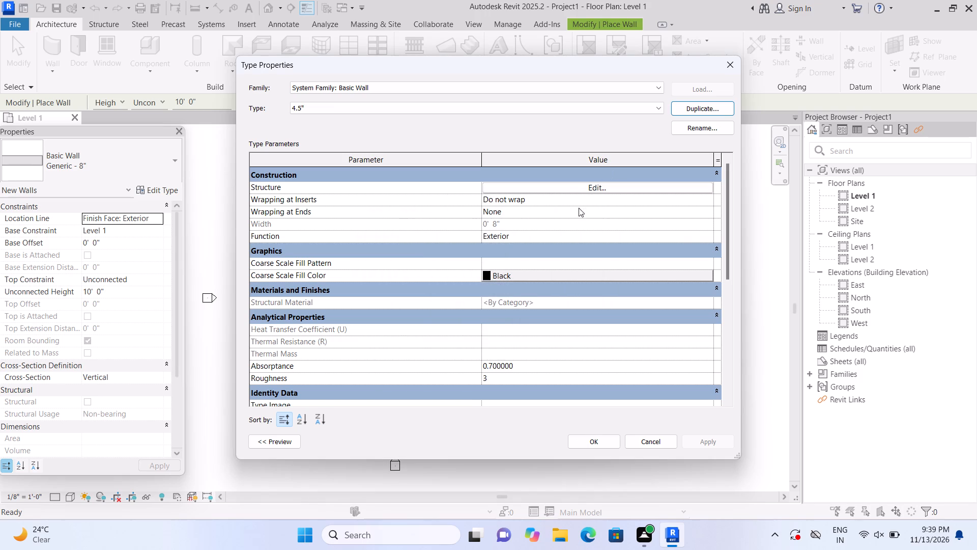
# Set the structure layer thickness of the 4.5" wall type to 4.5" and apply the type changes.
pyautogui.click(589, 185)
pyautogui.click(511, 187)
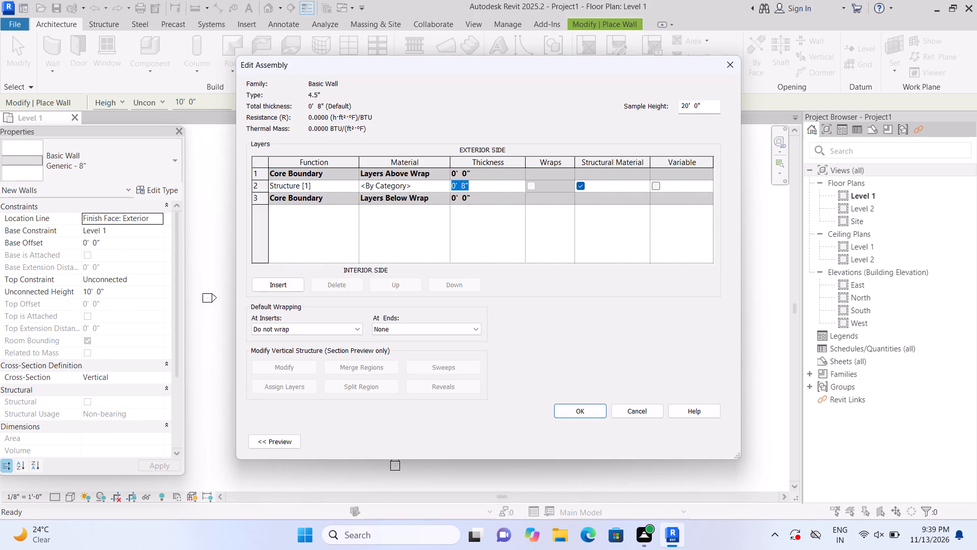
pyautogui.press('BackSpace')
pyautogui.write('4.5"')
pyautogui.press('Return')
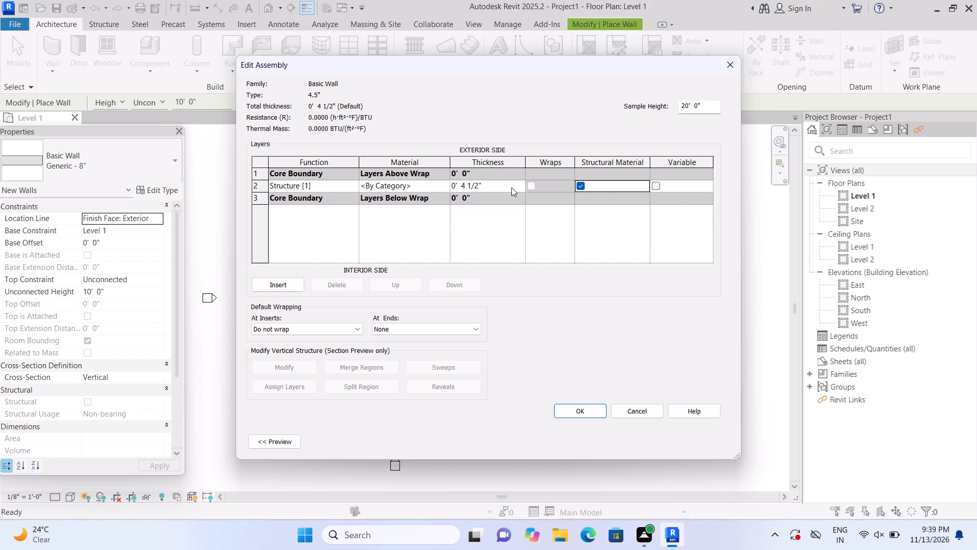
pyautogui.click(588, 407)
pyautogui.click(703, 442)
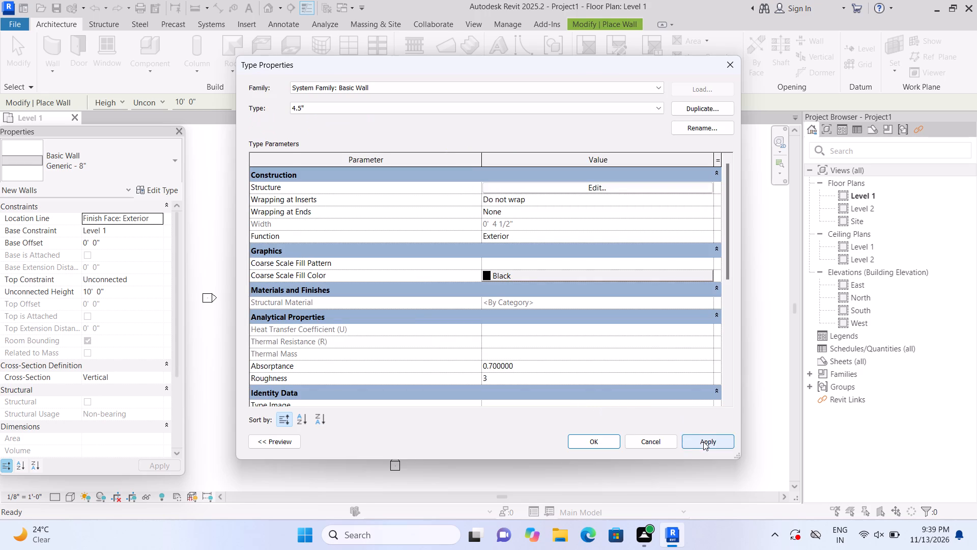
pyautogui.click(604, 444)
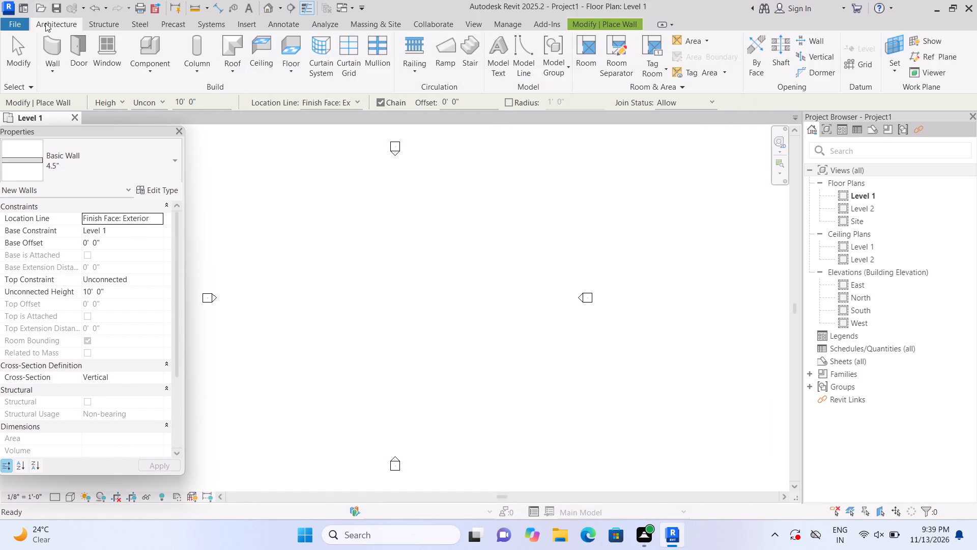
# Duplicate the 4.5" basic wall type under the name 9".
pyautogui.click(53, 49)
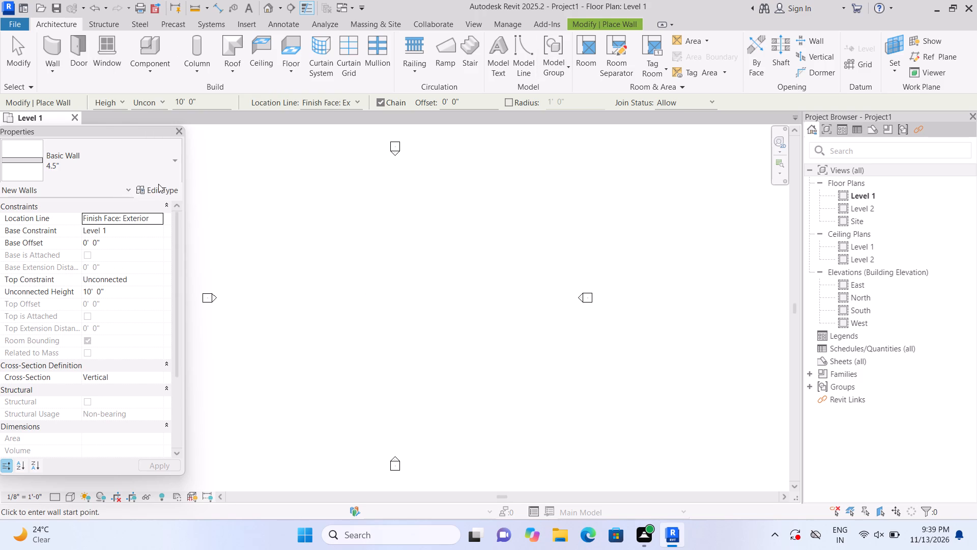
pyautogui.doubleClick(158, 186)
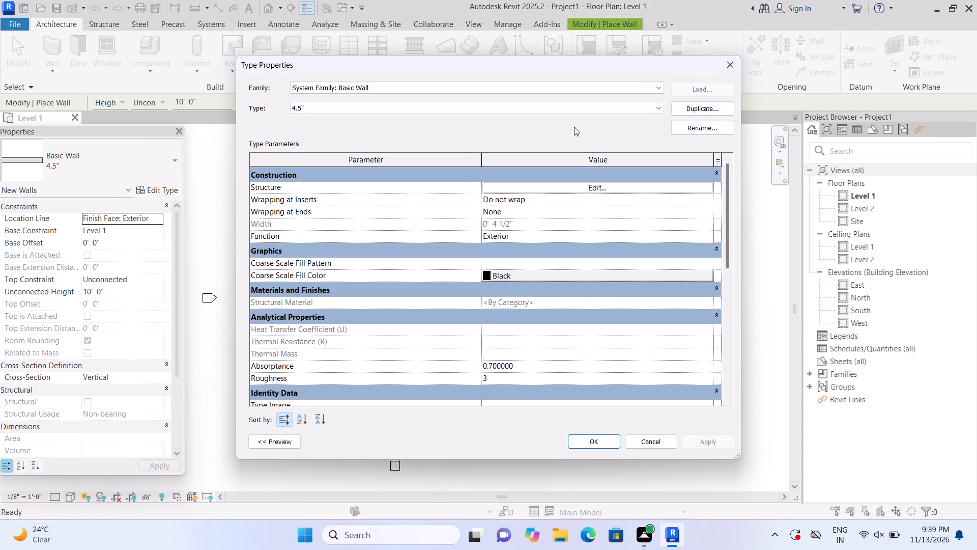
pyautogui.click(708, 104)
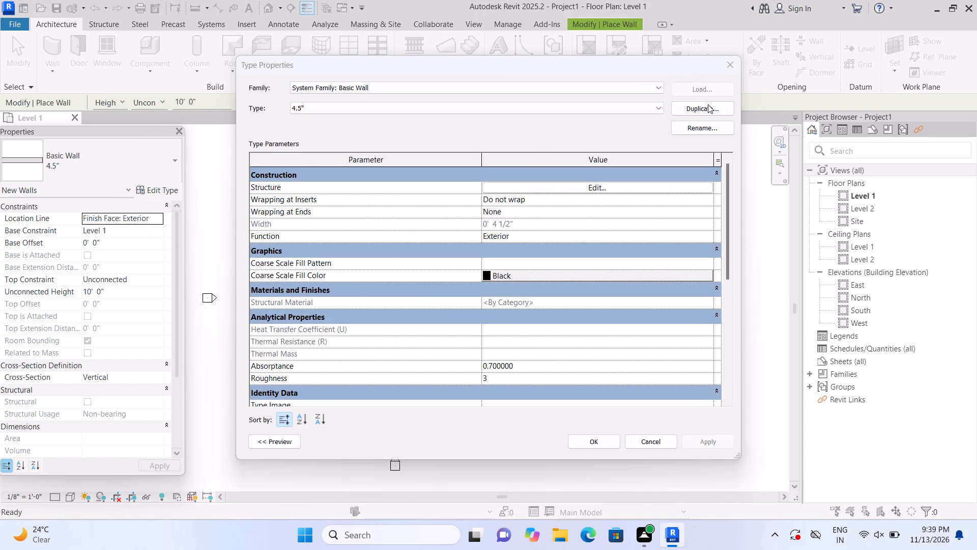
pyautogui.click(474, 250)
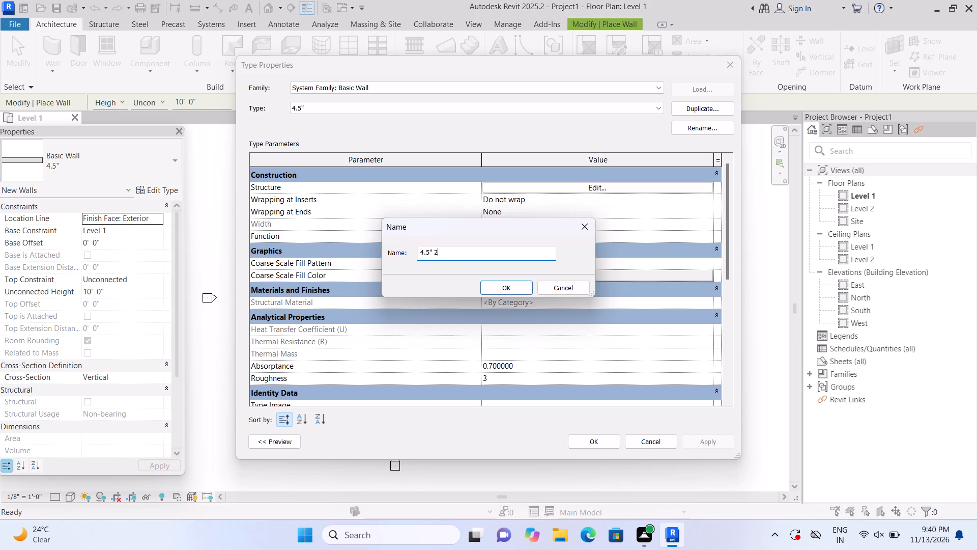
pyautogui.press('BackSpace')
pyautogui.press('BackSpace')
pyautogui.press('BackSpace')
pyautogui.press('BackSpace')
pyautogui.press('BackSpace')
pyautogui.press('BackSpace')
pyautogui.press('BackSpace')
pyautogui.press('BackSpace')
pyautogui.press('BackSpace')
pyautogui.press('BackSpace')
pyautogui.press('BackSpace')
pyautogui.press('BackSpace')
pyautogui.press('9')
pyautogui.hotkey('shift', '"')
pyautogui.press('Return')
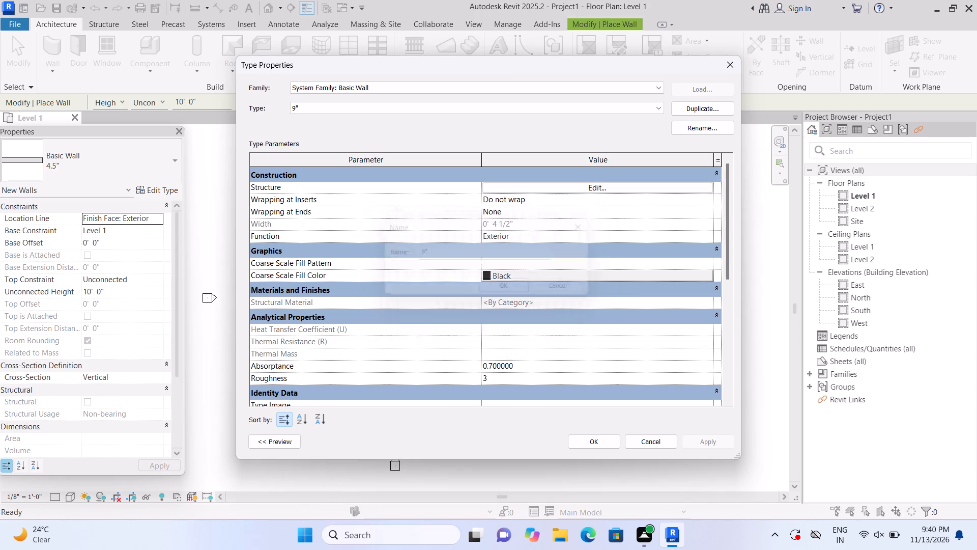
# Set the structure layer thickness of the 9" wall type to 9" and apply the type changes.
pyautogui.click(595, 187)
pyautogui.click(510, 183)
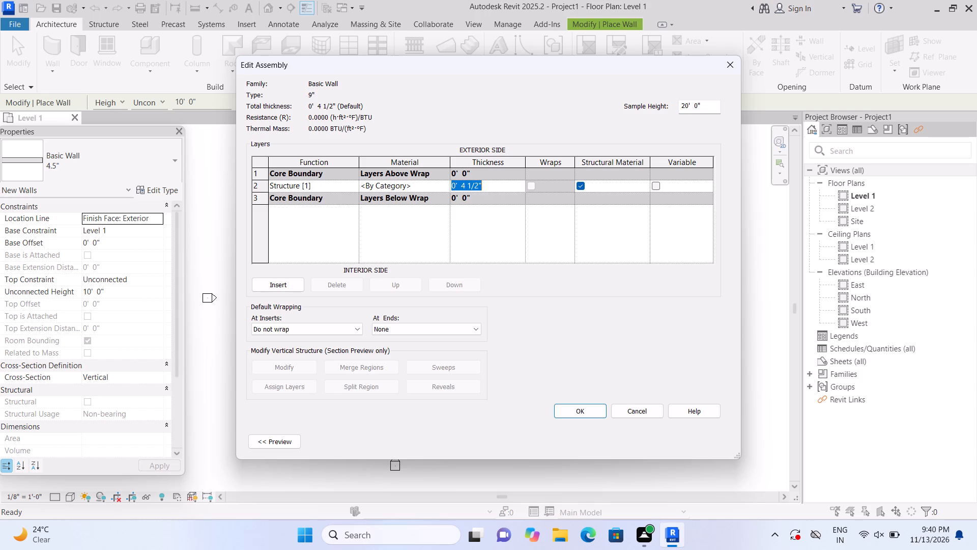
pyautogui.press('BackSpace')
pyautogui.press('9')
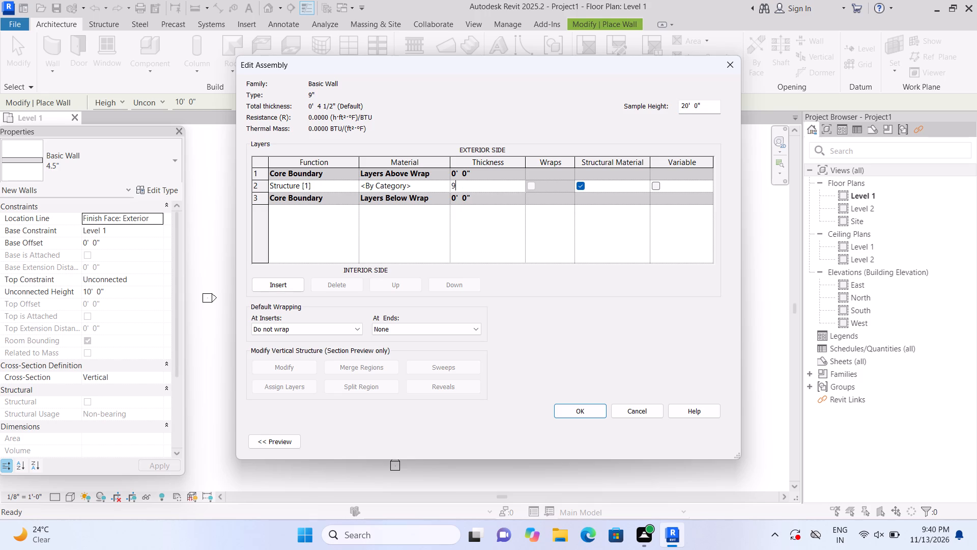
pyautogui.hotkey('shift', '"')
pyautogui.press('Return')
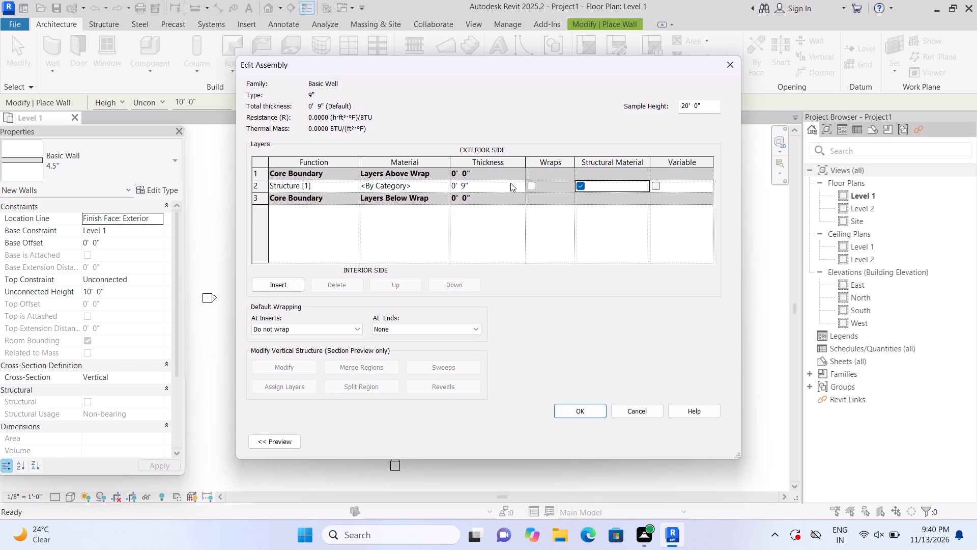
pyautogui.click(580, 410)
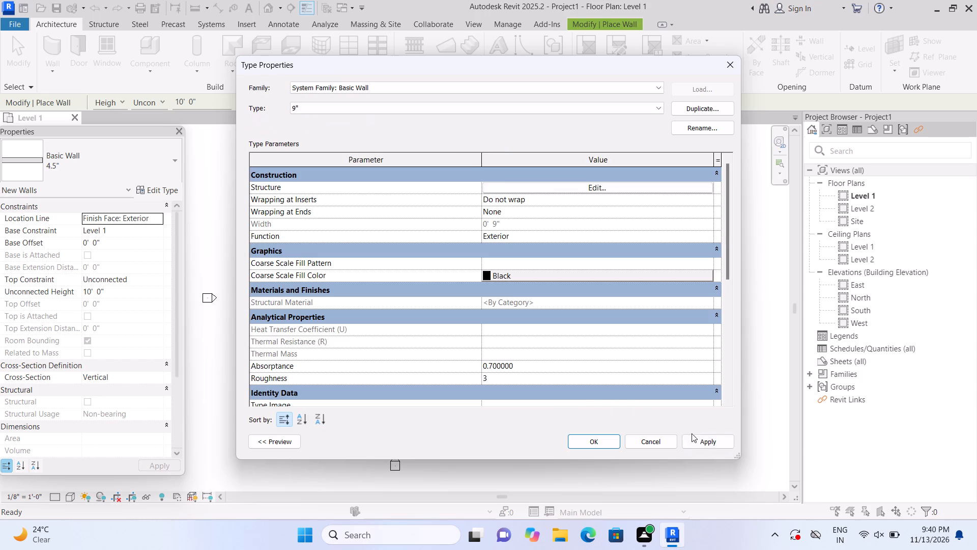
pyautogui.click(697, 440)
pyautogui.click(606, 443)
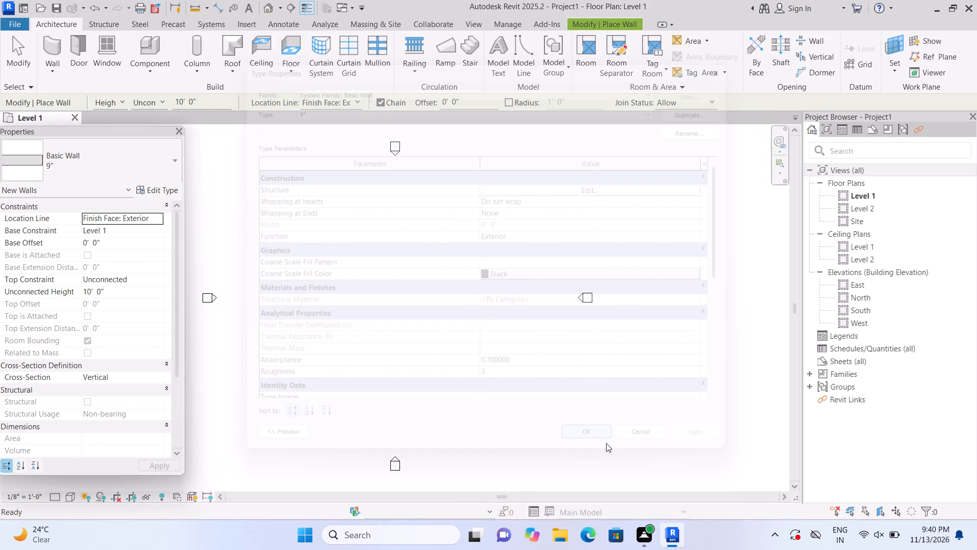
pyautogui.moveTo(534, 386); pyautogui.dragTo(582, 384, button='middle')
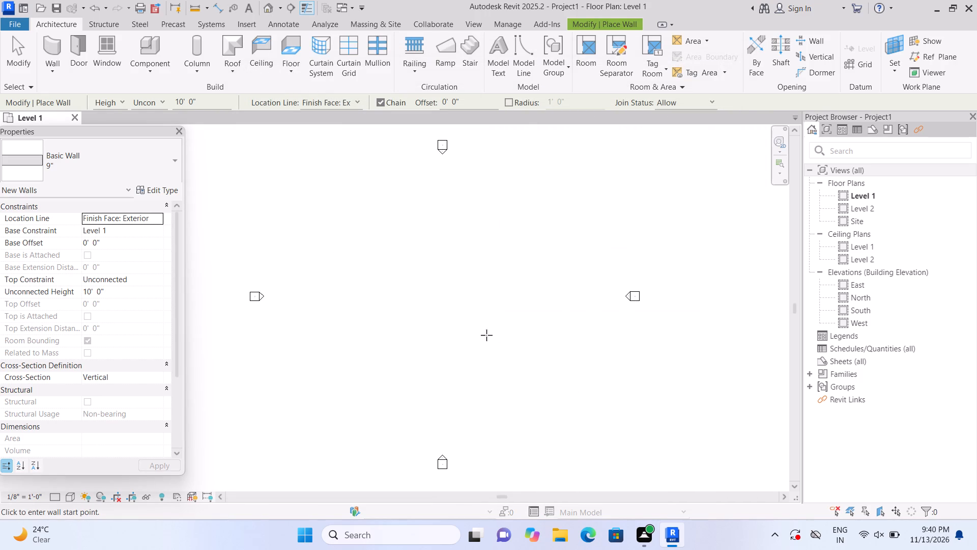
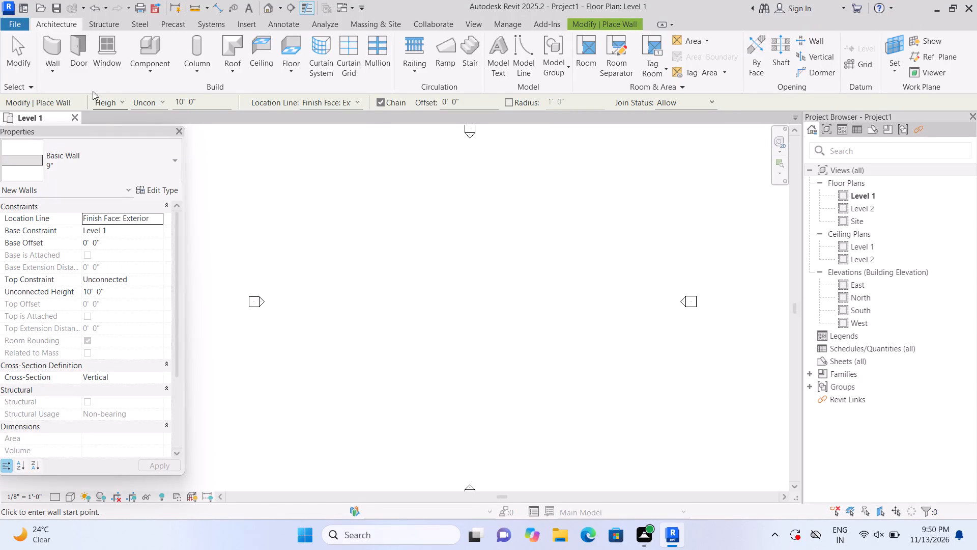
# Start the Wall tool with the 9" basic wall type in the Level 1 floor plan.
pyautogui.click(55, 53)
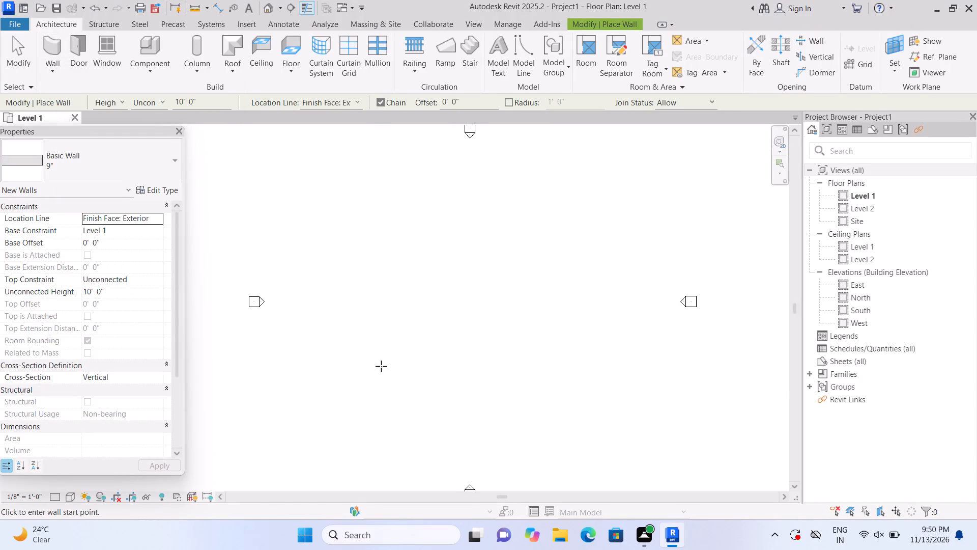
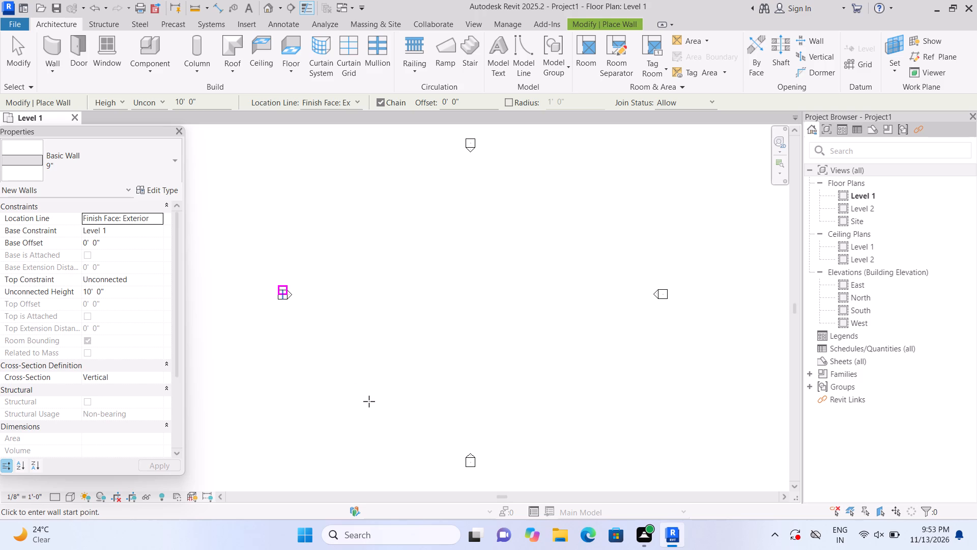
# Start a horizontal 9" wall running east from a point in the plan's lower-left area, between the west and south elevation markers.
pyautogui.click(343, 417)
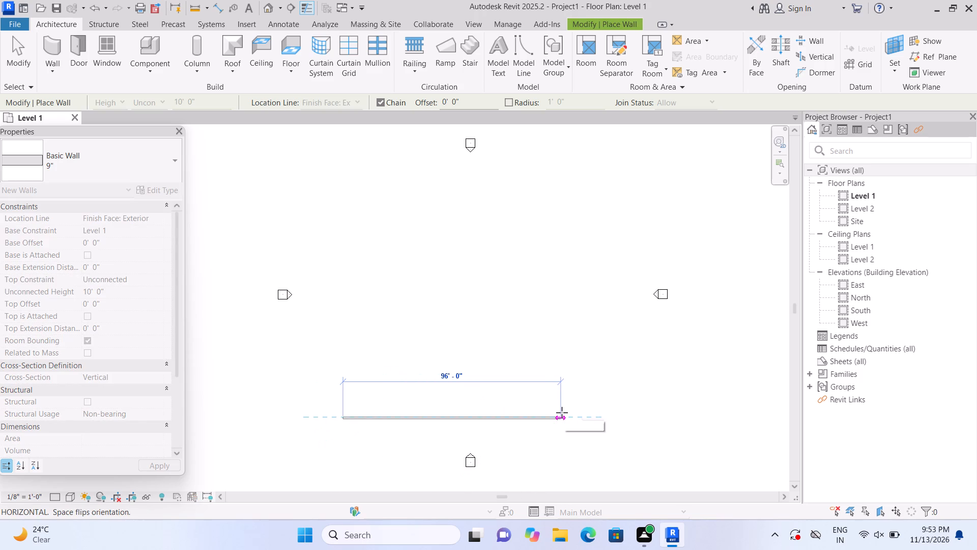
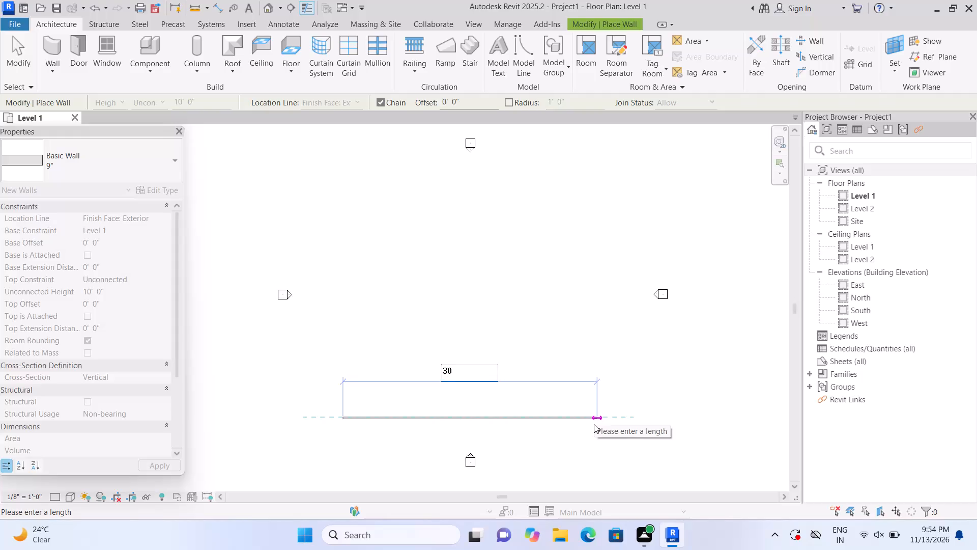
# Finish the south 9" wall at 30' long and continue the chain with a 45' east wall running north.
pyautogui.press("'")
pyautogui.press('Return')
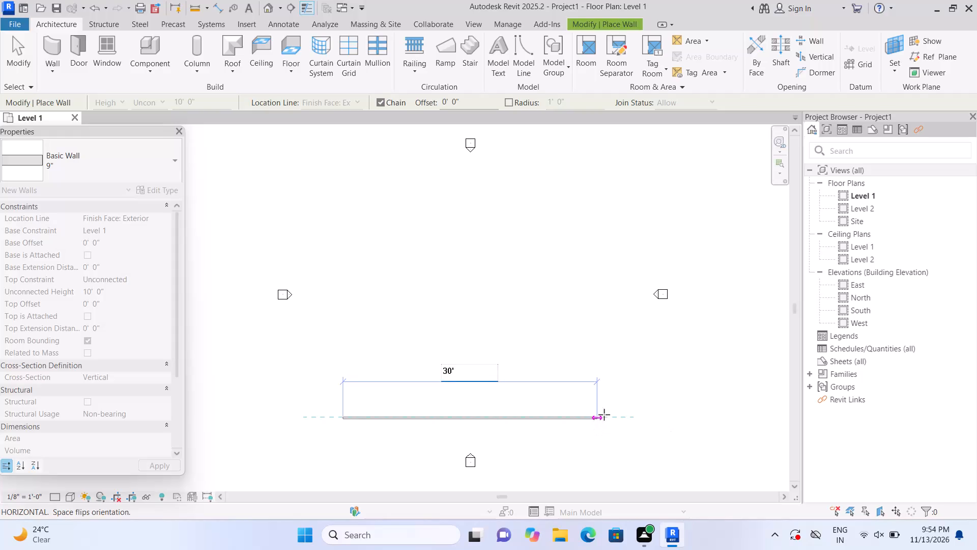
pyautogui.scroll(1, 419, 271)
pyautogui.moveTo(429, 269); pyautogui.dragTo(437, 266, button='middle')
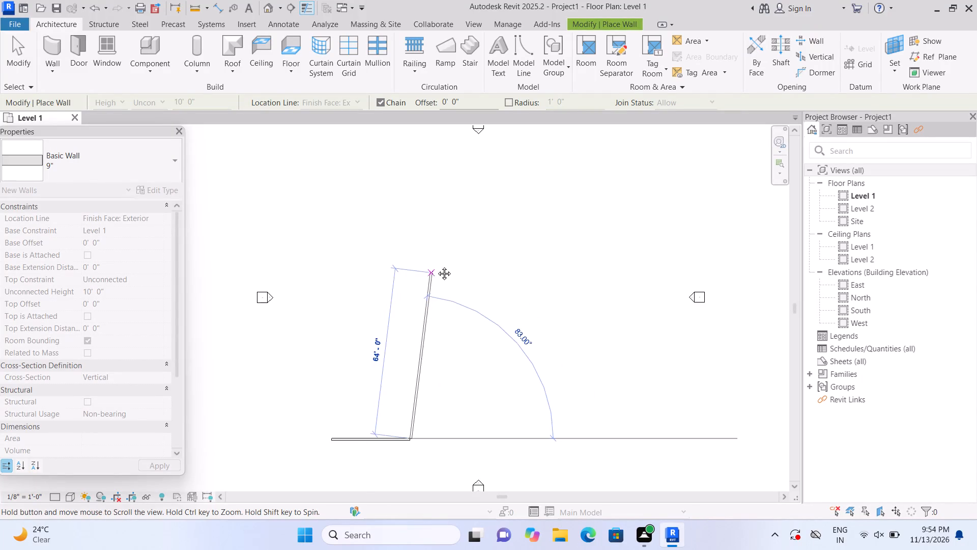
pyautogui.moveTo(437, 266); pyautogui.dragTo(485, 249, button='middle')
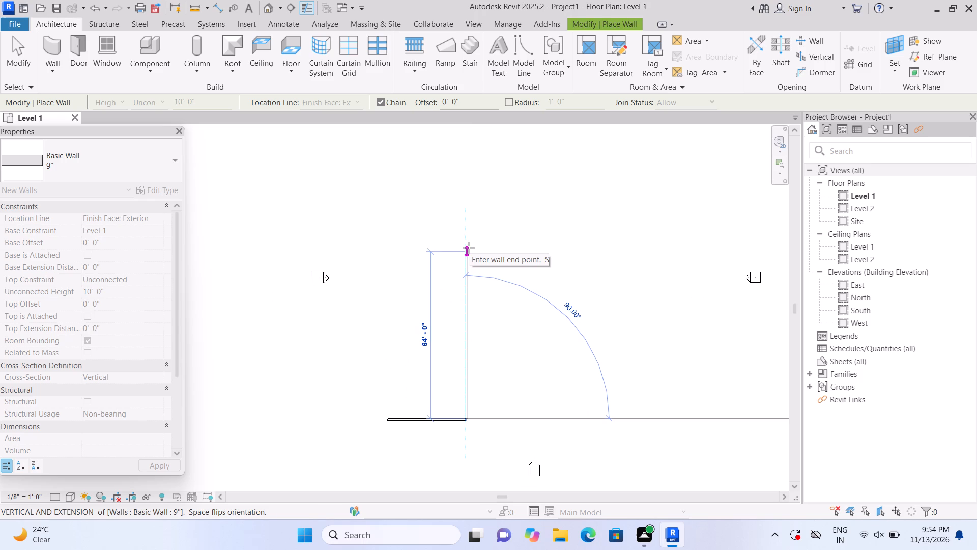
pyautogui.write("45'")
pyautogui.press('Return')
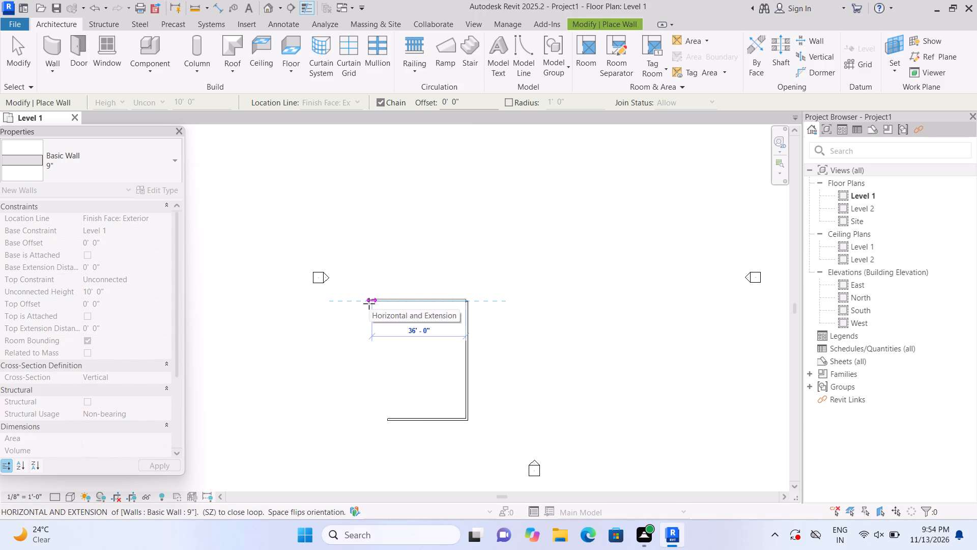
# Close the 9" wall rectangle with a 30' north wall heading west and a west wall running south in 40' and 5' segments.
pyautogui.write("30'")
pyautogui.press('Return')
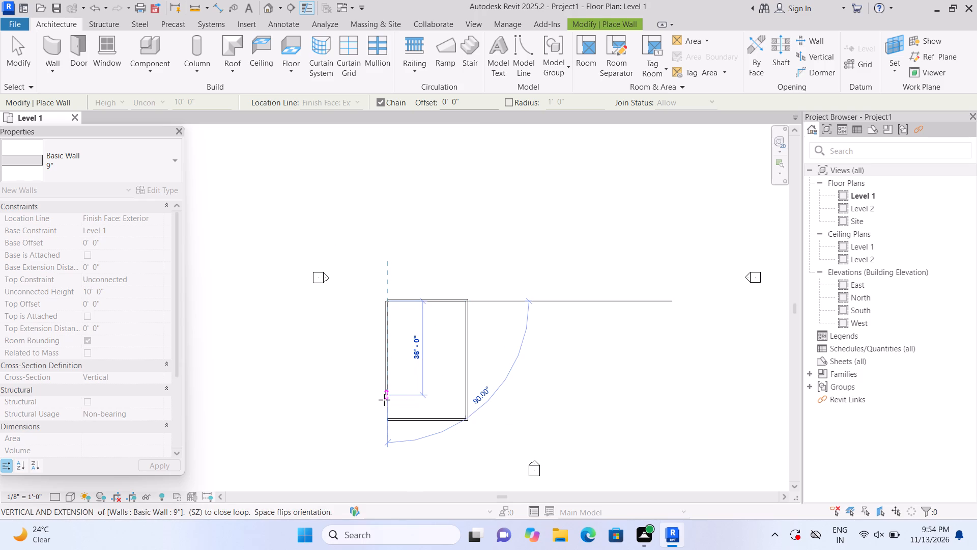
pyautogui.press('4')
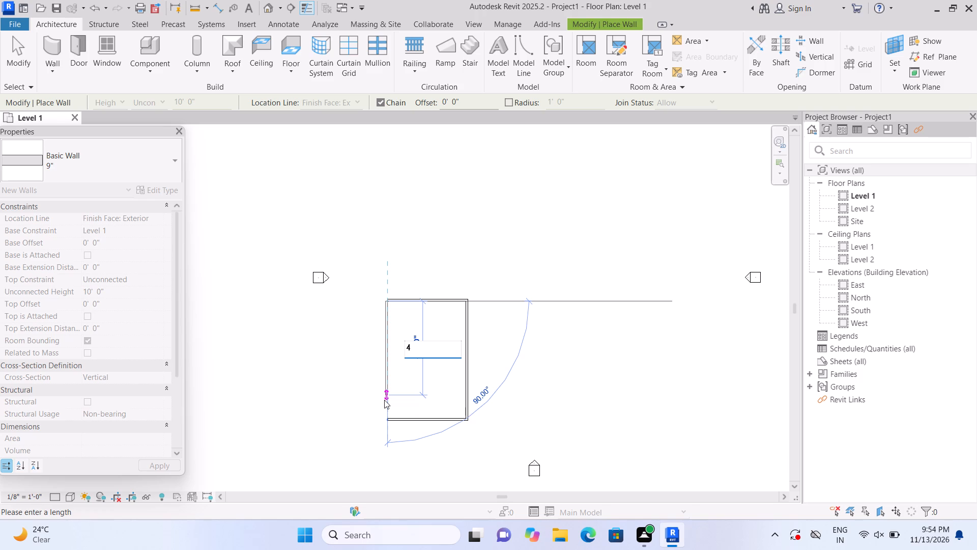
pyautogui.write("0'")
pyautogui.press('Return')
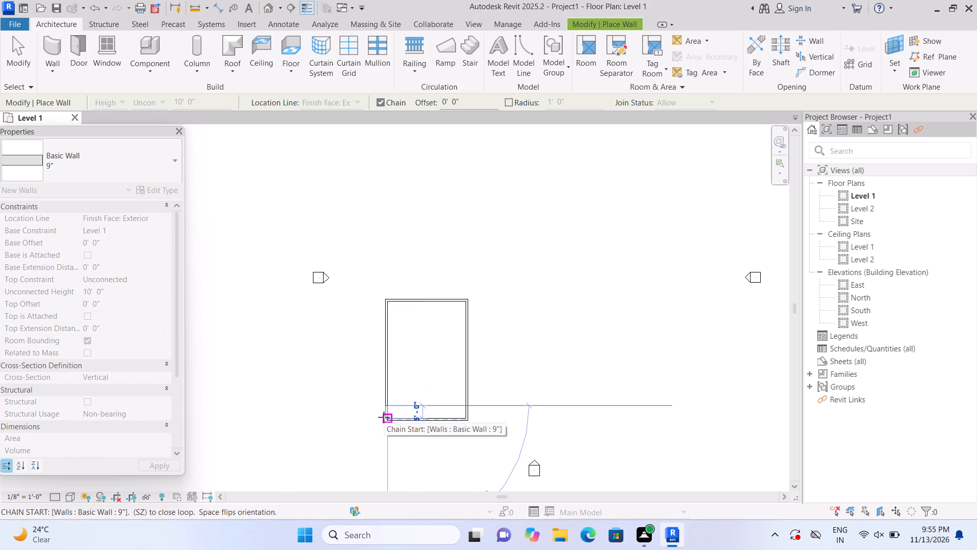
pyautogui.press('4')
pyautogui.press('BackSpace')
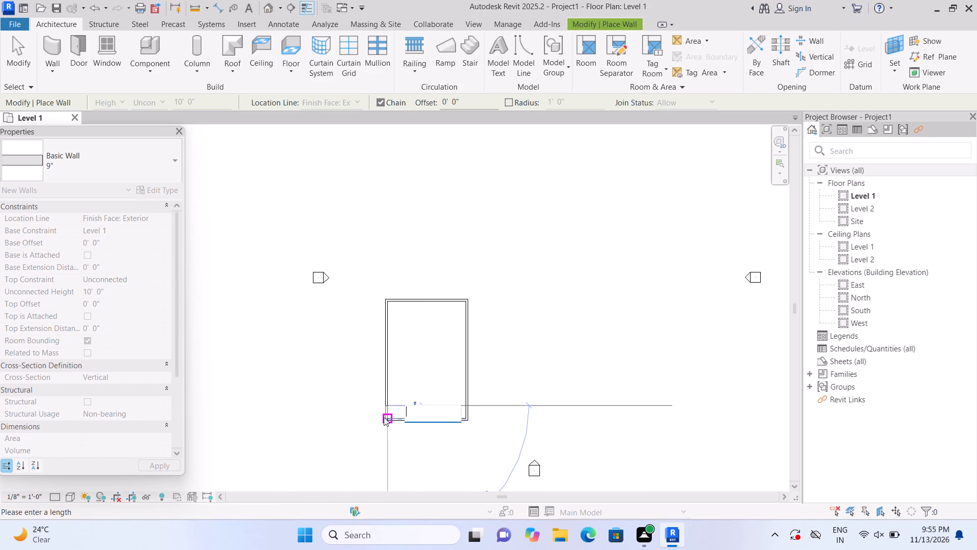
pyautogui.write("5'")
pyautogui.press('Return')
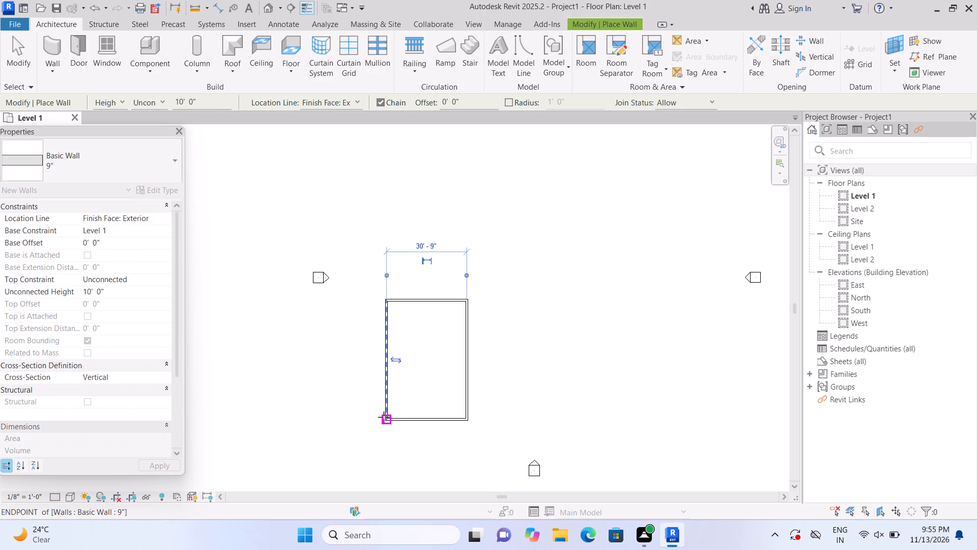
pyautogui.press('Escape')
# Examine the south end of the 9" wall rectangle up close, around its southwest corner.
pyautogui.scroll(1, 443, 403)
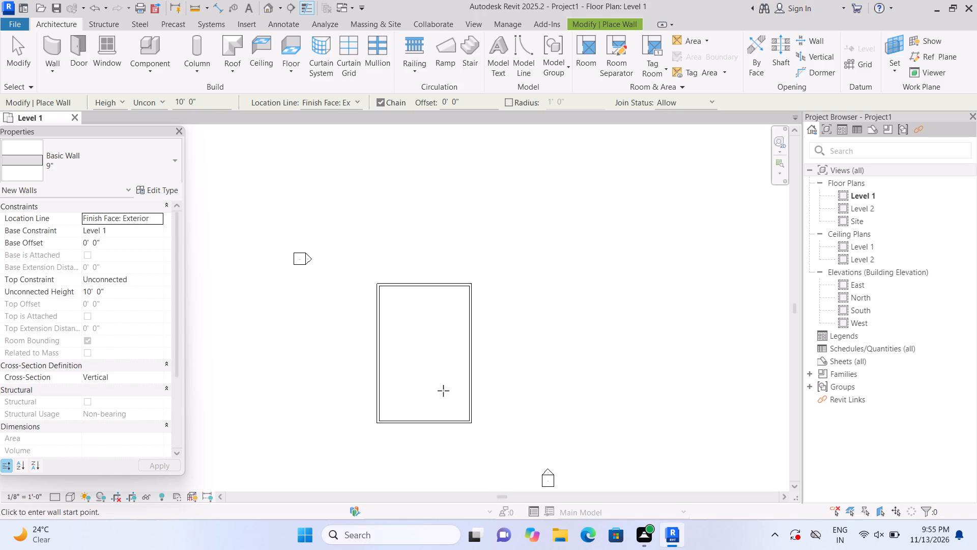
pyautogui.scroll(5, 443, 391)
pyautogui.moveTo(425, 367); pyautogui.dragTo(484, 323, button='middle')
pyautogui.scroll(2, 481, 337)
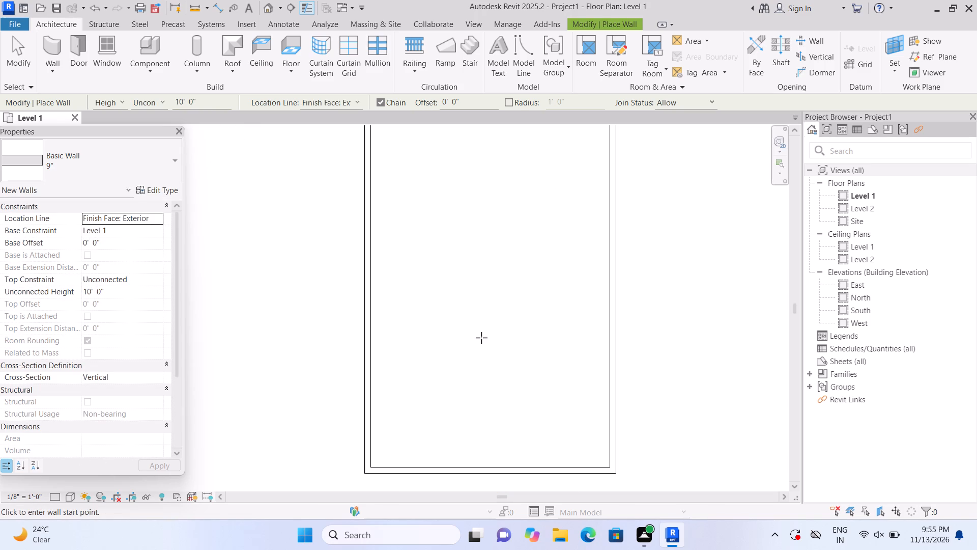
pyautogui.moveTo(468, 395); pyautogui.dragTo(457, 335, button='middle')
pyautogui.scroll(2, 441, 372)
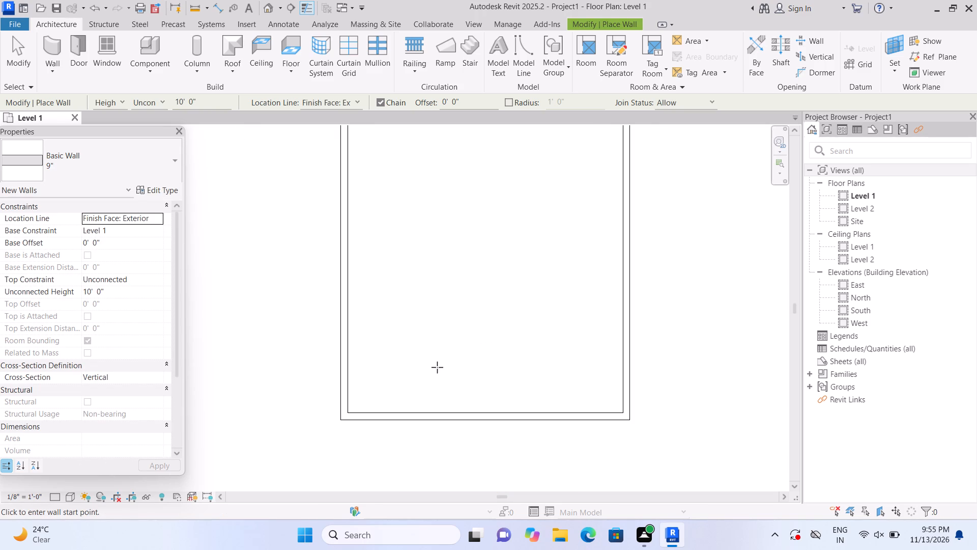
pyautogui.moveTo(438, 367); pyautogui.dragTo(473, 346, button='middle')
pyautogui.scroll(2, 472, 346)
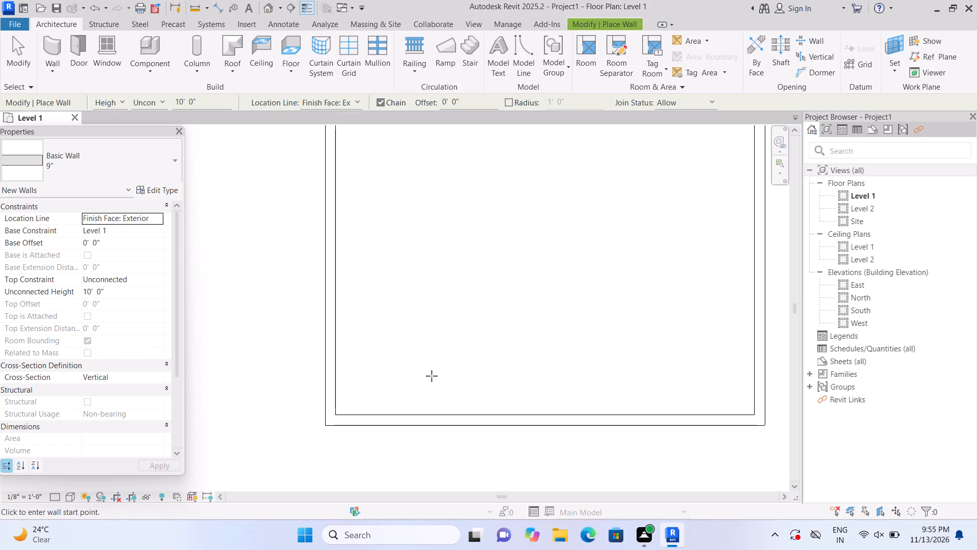
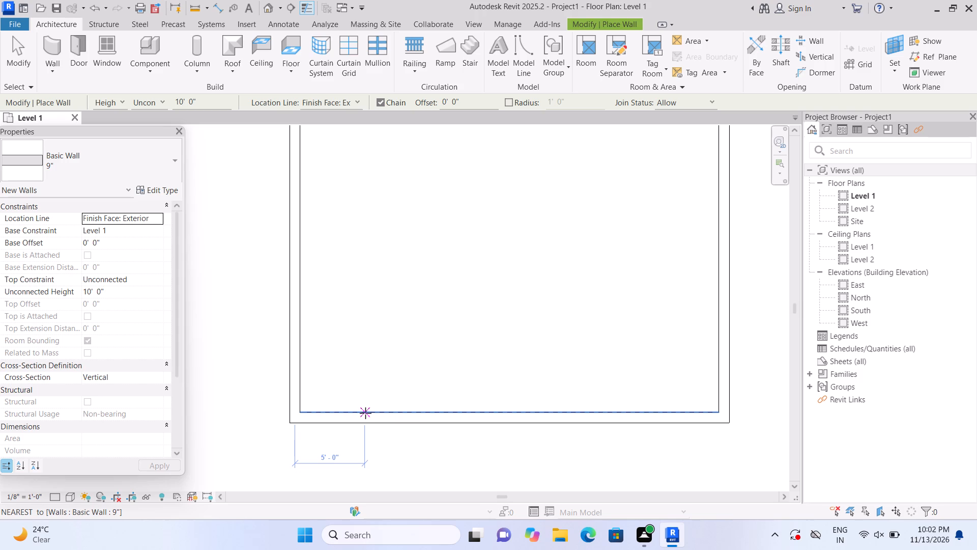
# Draw a 9" partition about 13' north from the south wall, 10' from the west wall, and turn it west to meet the west wall.
pyautogui.click(434, 419)
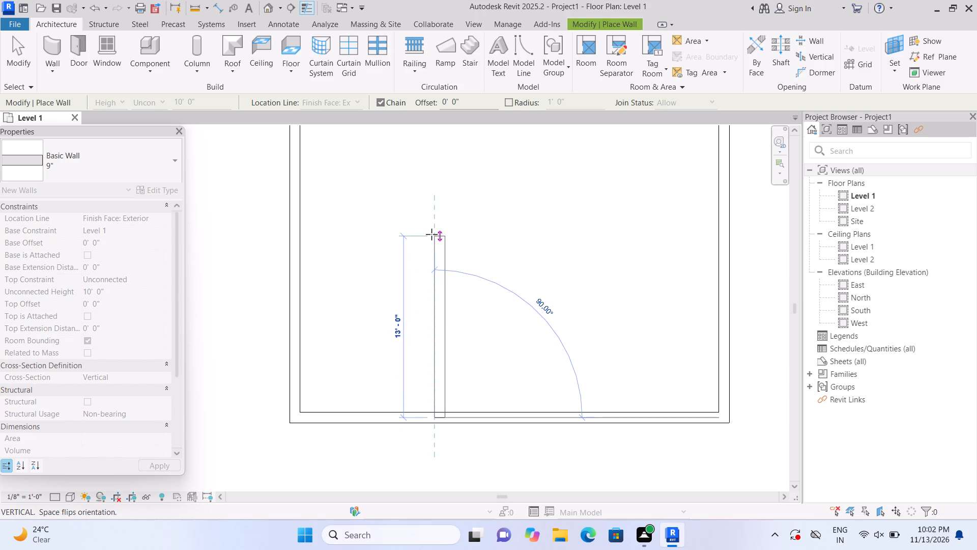
pyautogui.click(432, 234)
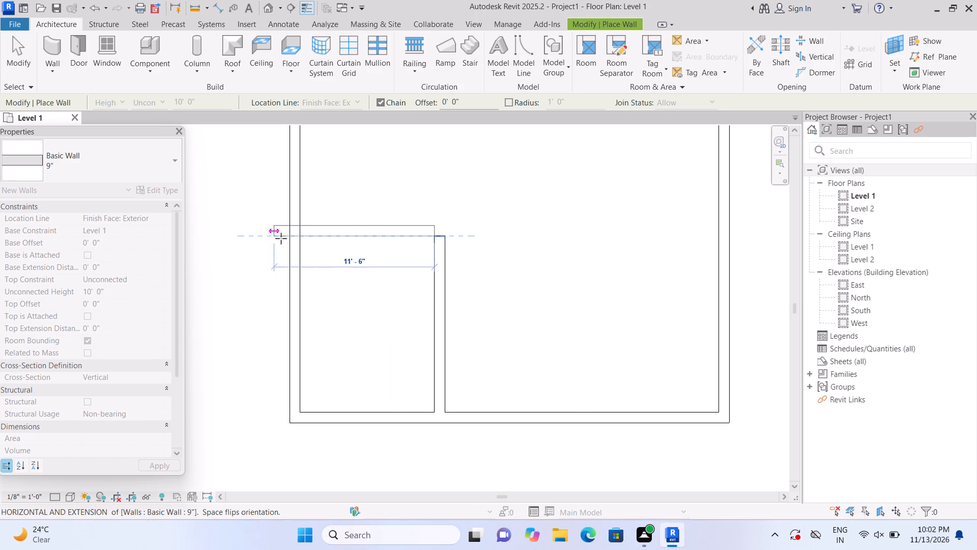
pyautogui.click(295, 237)
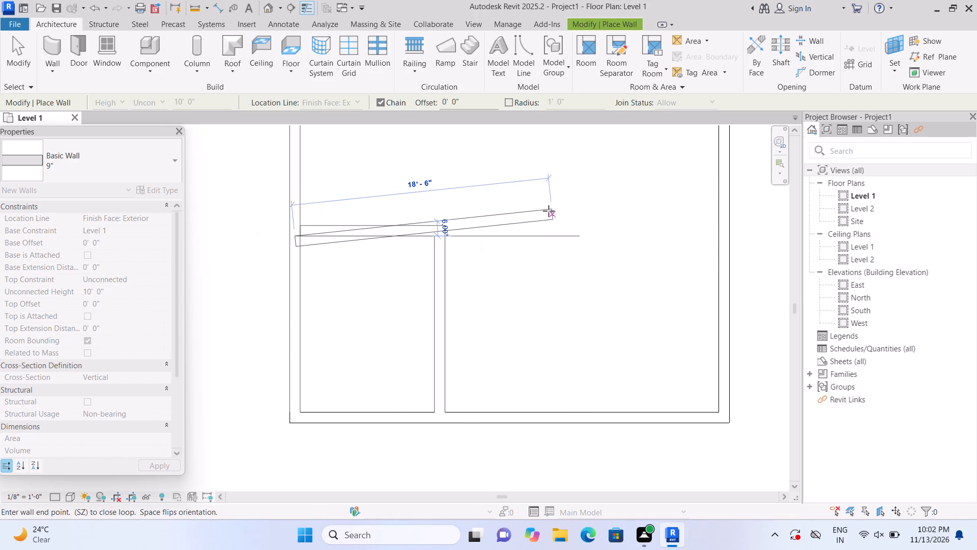
pyautogui.press('Escape')
# Draw a second 9" partition north from the south wall, 10' east of the first, with a short westward return stopping short of it.
pyautogui.moveTo(555, 232); pyautogui.dragTo(489, 233, button='middle')
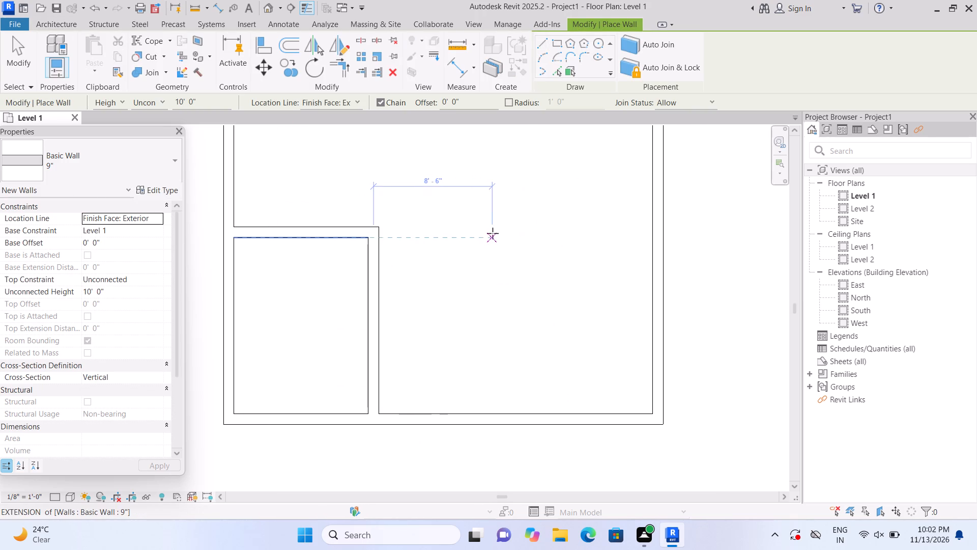
pyautogui.click(511, 414)
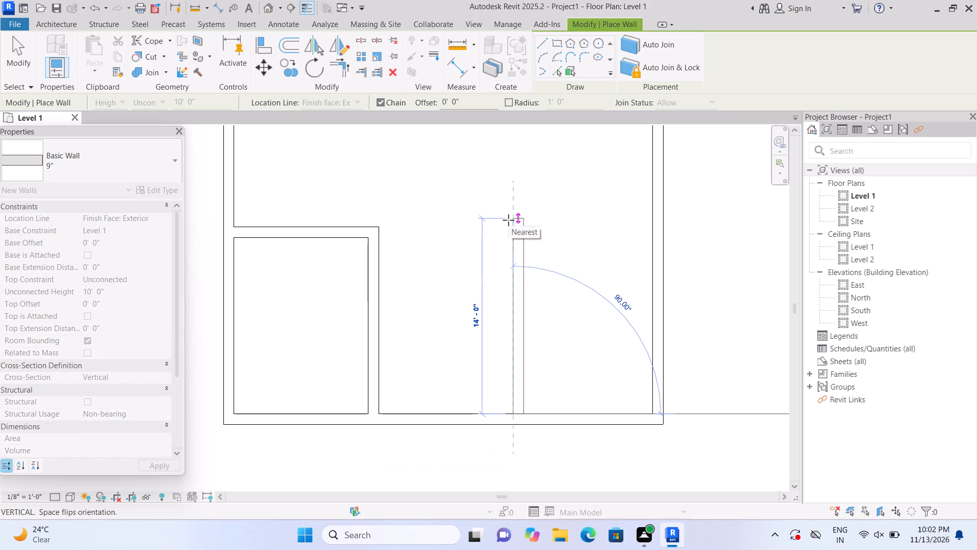
pyautogui.click(507, 233)
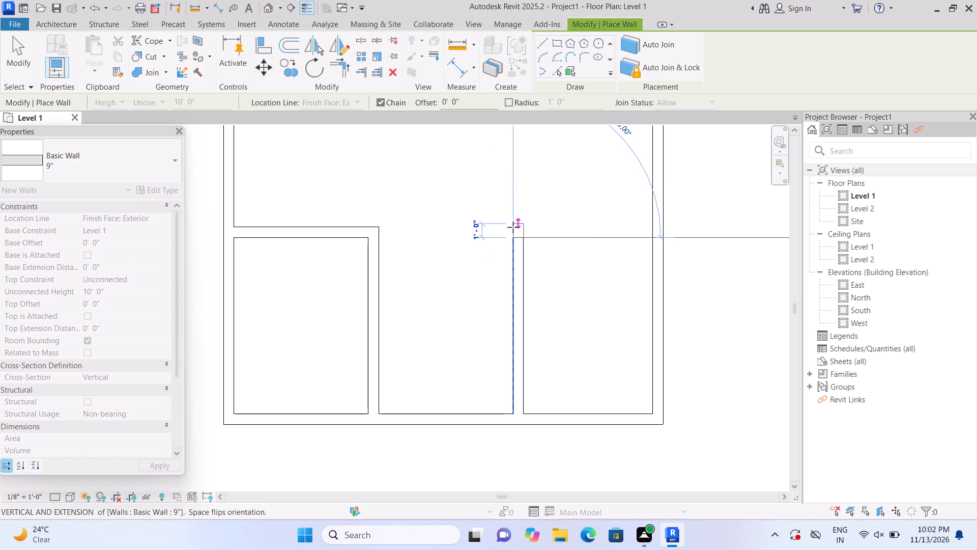
pyautogui.click(513, 227)
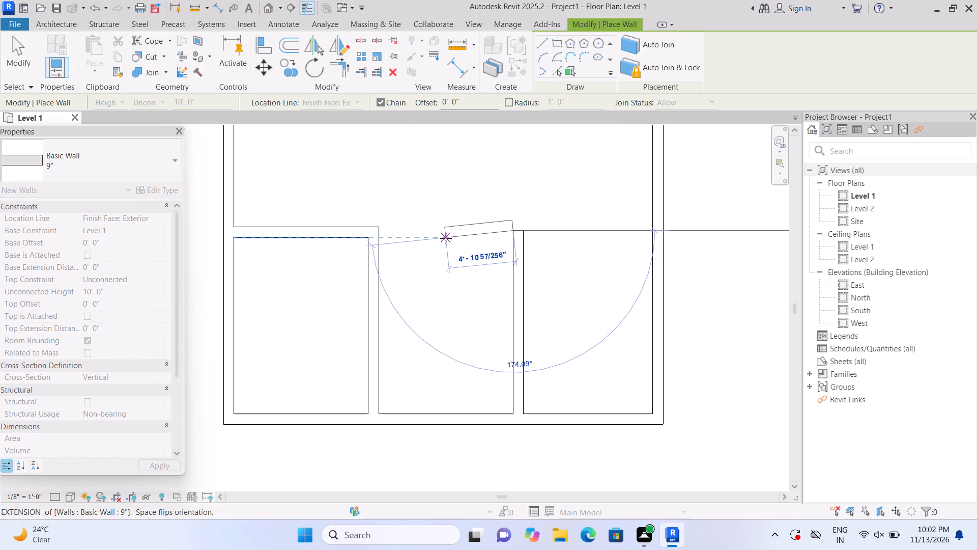
pyautogui.click(430, 236)
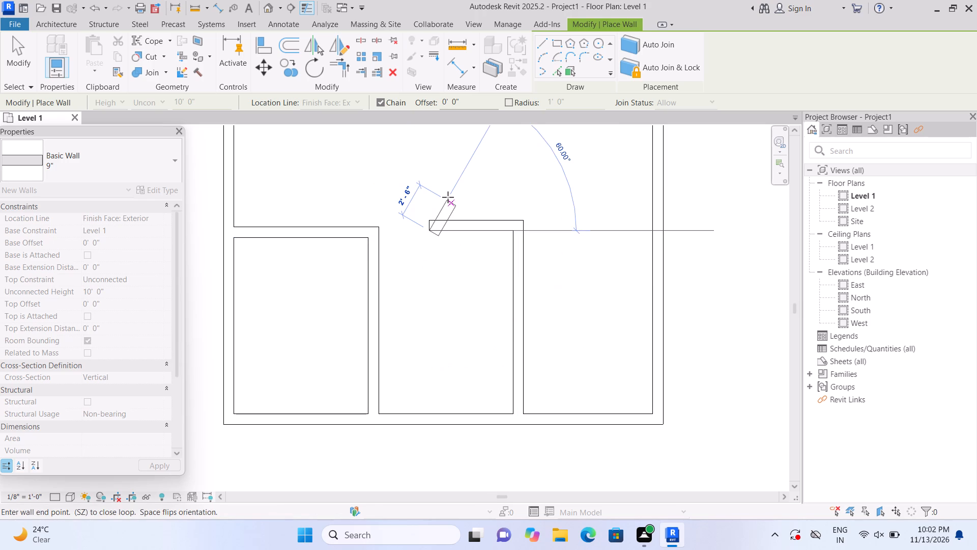
pyautogui.press('Escape')
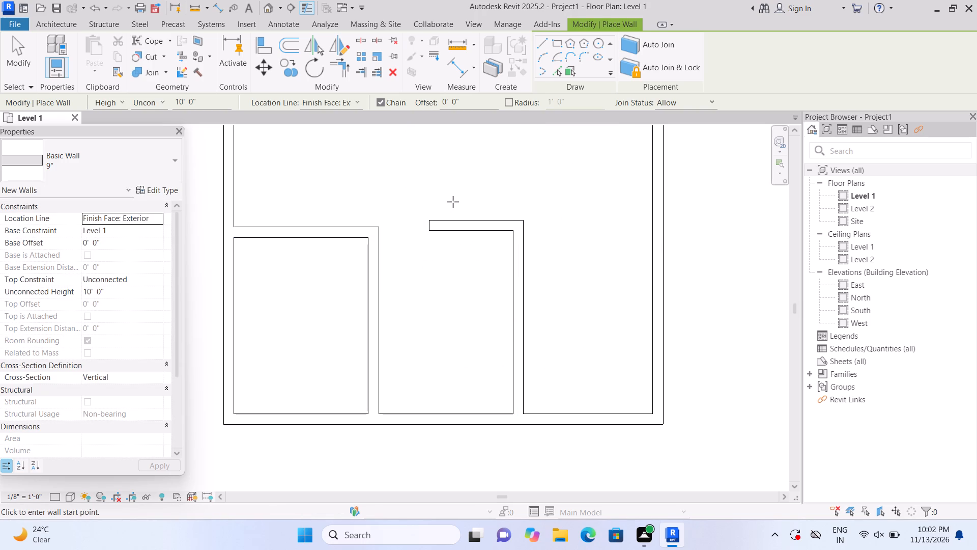
# Examine the new partitions in the southern part of the building at overall and close range.
pyautogui.middleClick(451, 182)
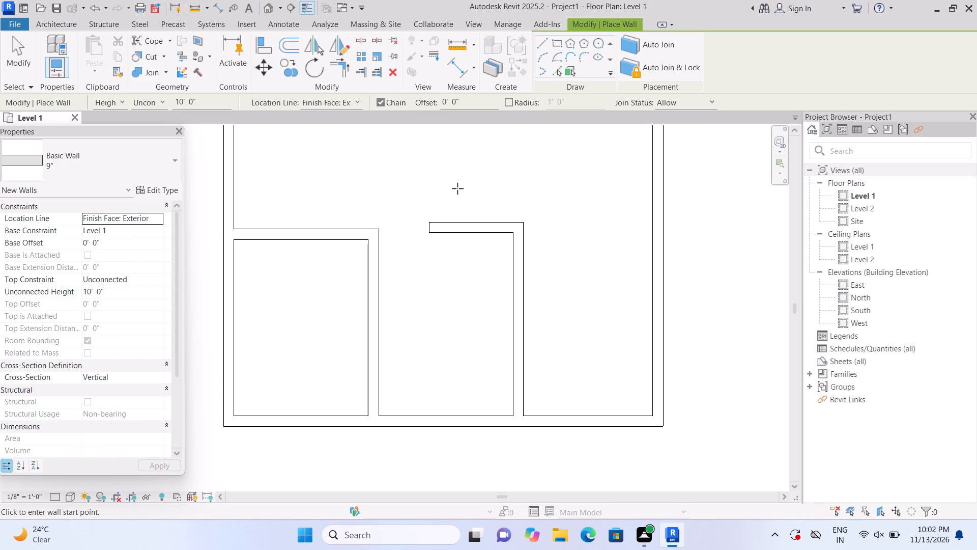
pyautogui.scroll(-2, 497, 257)
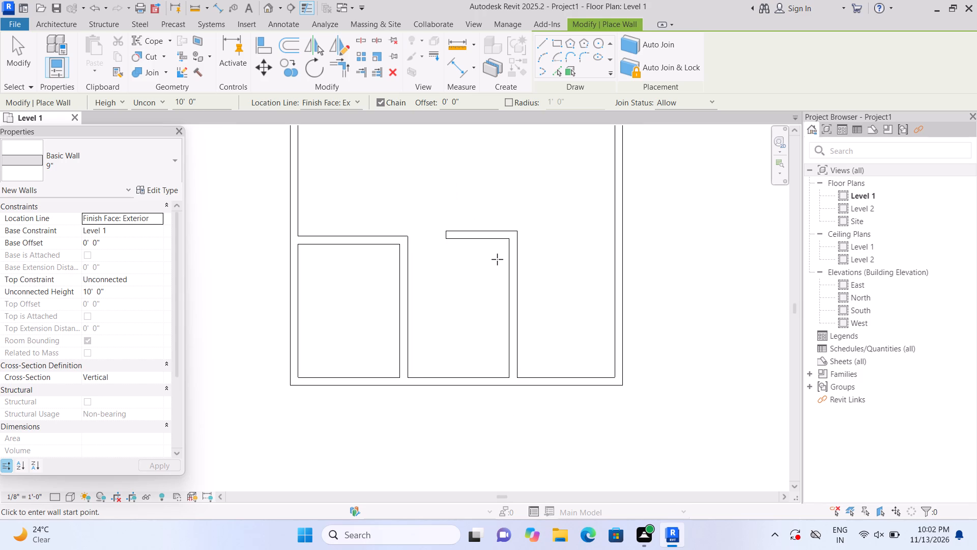
pyautogui.moveTo(484, 249); pyautogui.dragTo(468, 358, button='middle')
pyautogui.scroll(-3, 468, 344)
pyautogui.moveTo(459, 390); pyautogui.dragTo(456, 370, button='middle')
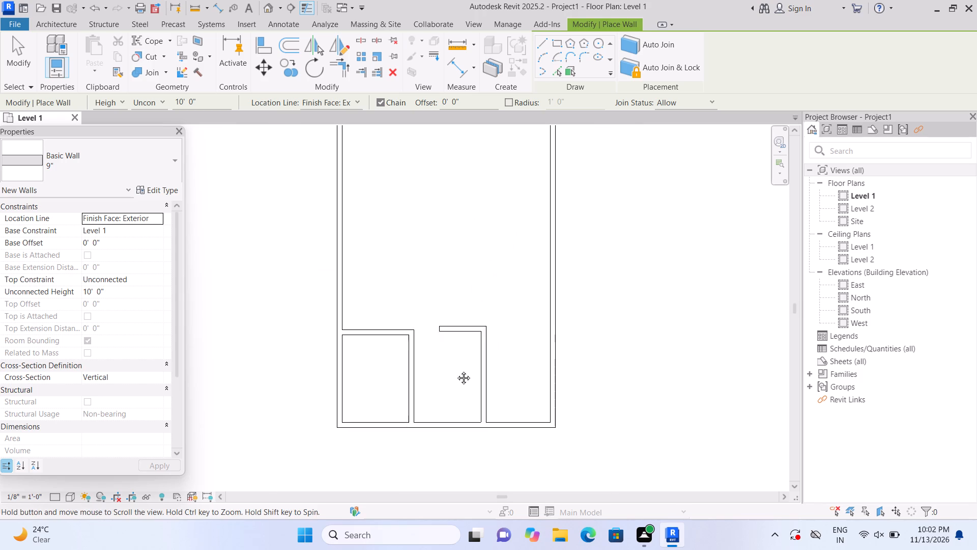
pyautogui.moveTo(456, 370); pyautogui.dragTo(477, 321, button='middle')
pyautogui.scroll(4, 477, 321)
pyautogui.moveTo(469, 337); pyautogui.dragTo(476, 314, button='middle')
pyautogui.scroll(1, 472, 337)
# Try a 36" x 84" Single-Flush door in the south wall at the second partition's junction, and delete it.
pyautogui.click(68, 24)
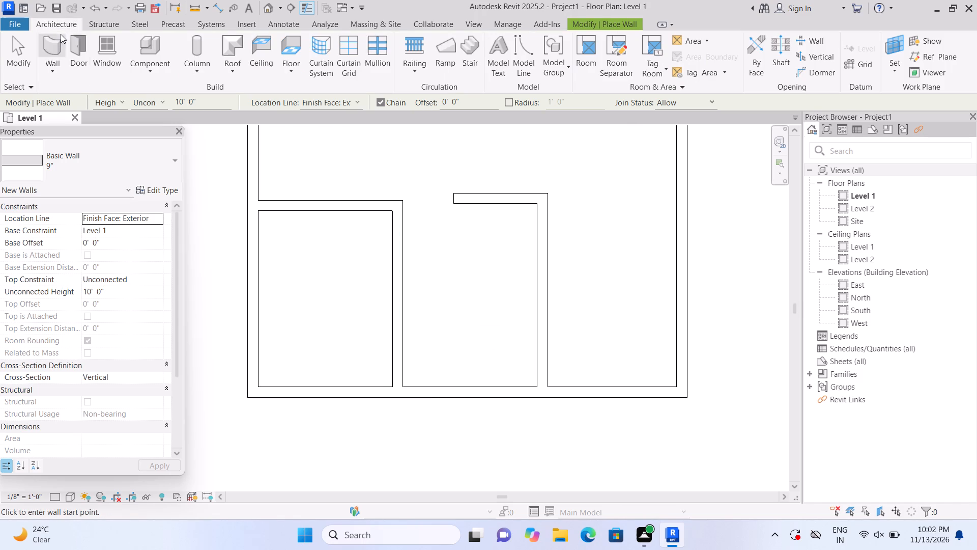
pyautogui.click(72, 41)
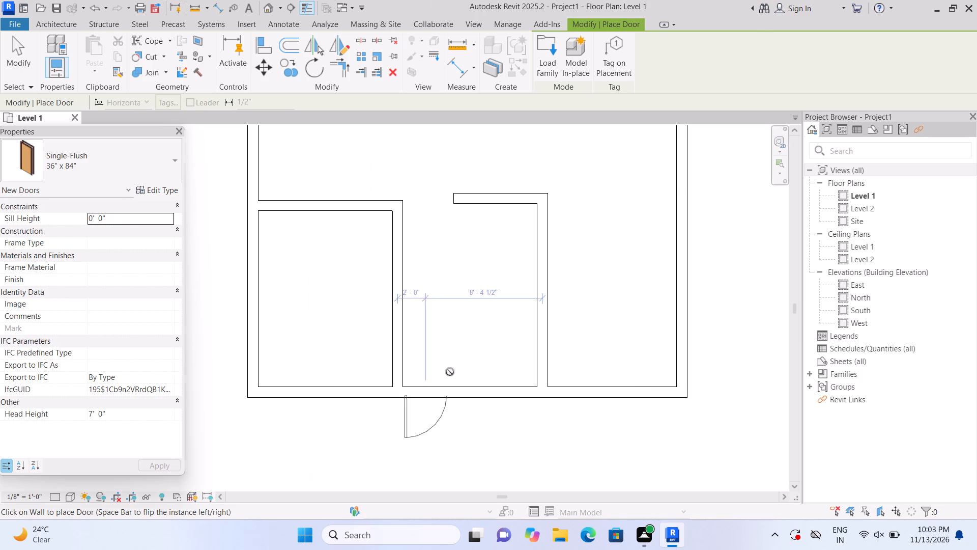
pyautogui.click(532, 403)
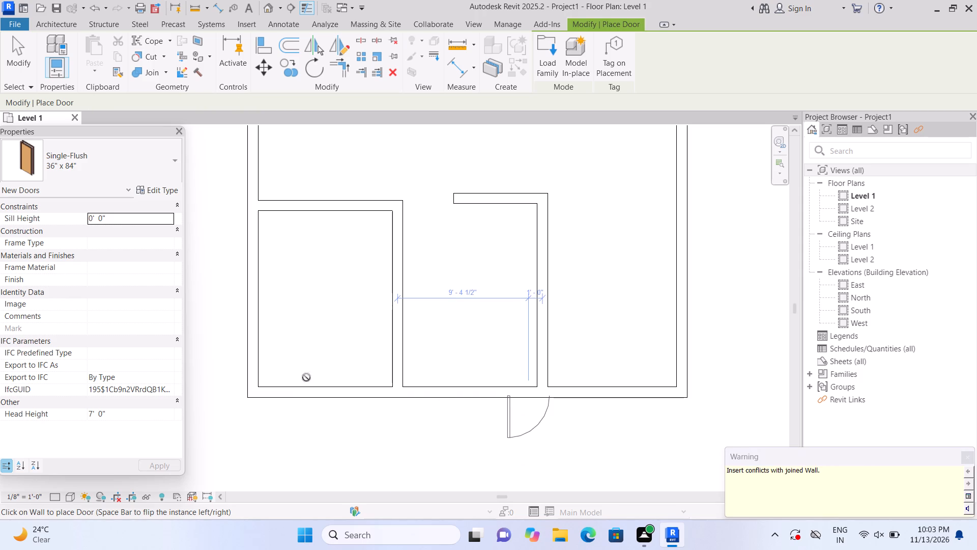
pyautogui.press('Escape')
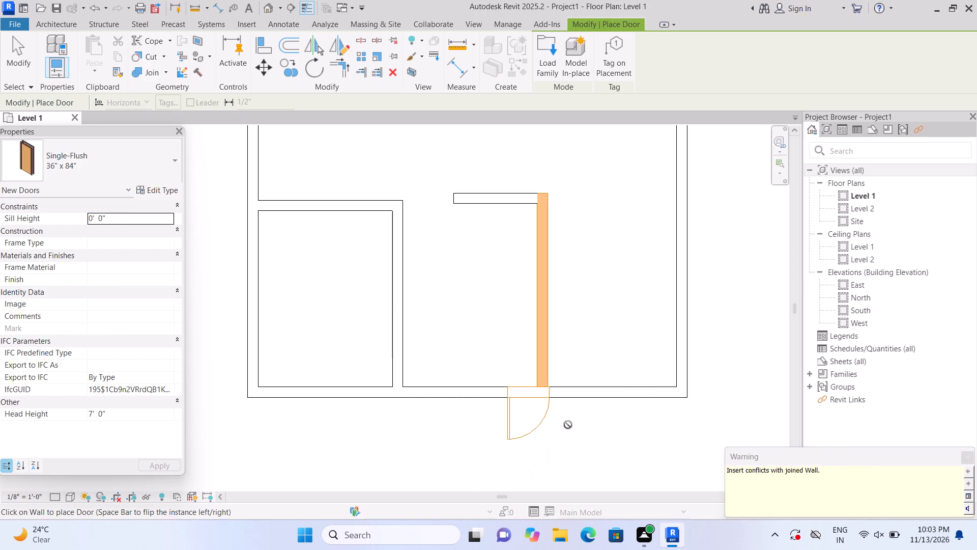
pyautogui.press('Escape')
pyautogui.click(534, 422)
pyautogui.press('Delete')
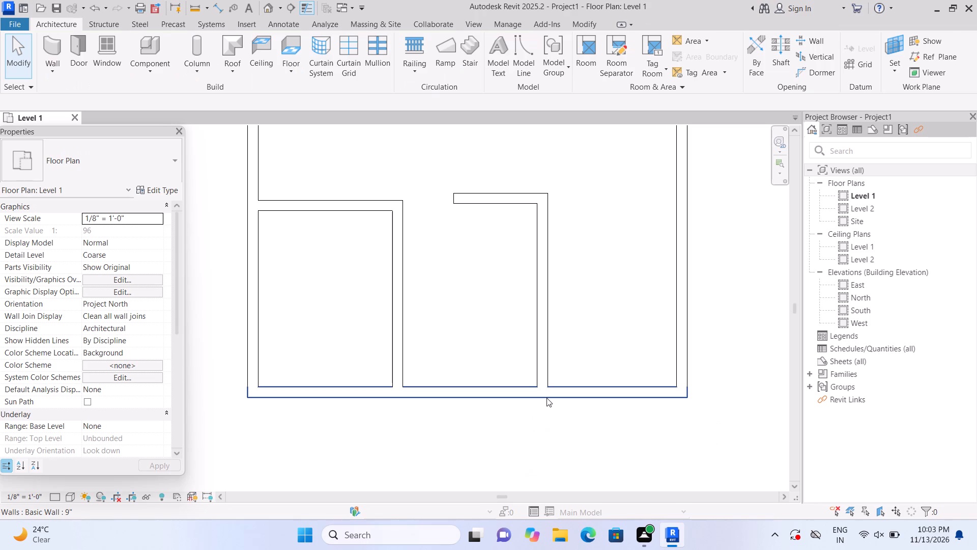
# Place a 36" x 84" Single-Flush door in the south wall about 2'-1" east of the second partition, swinging inward and hinged beside it.
pyautogui.click(77, 63)
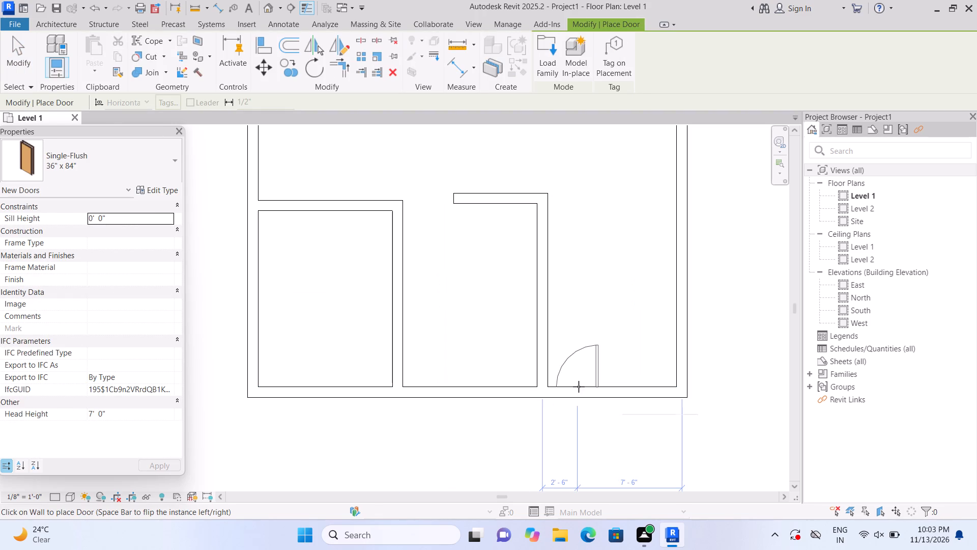
pyautogui.press('space')
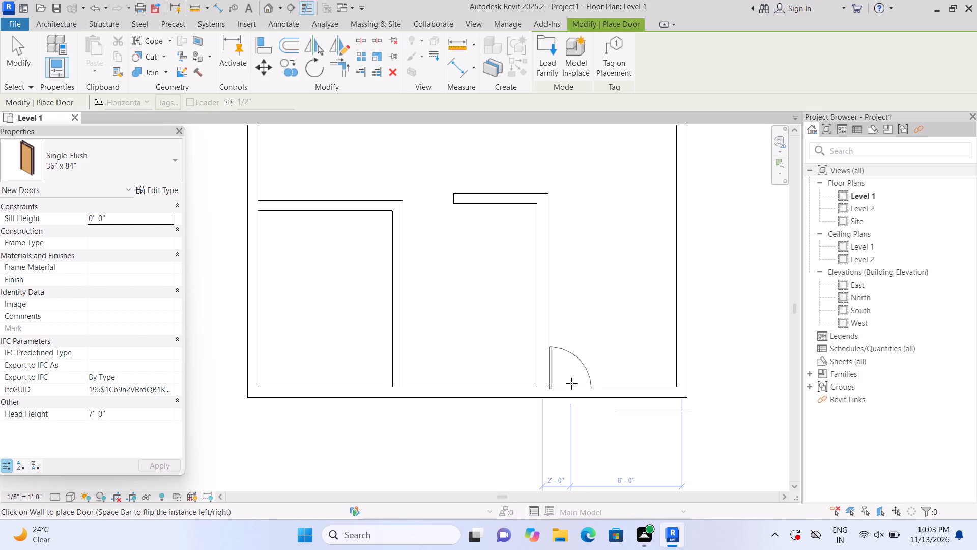
pyautogui.scroll(1, 572, 384)
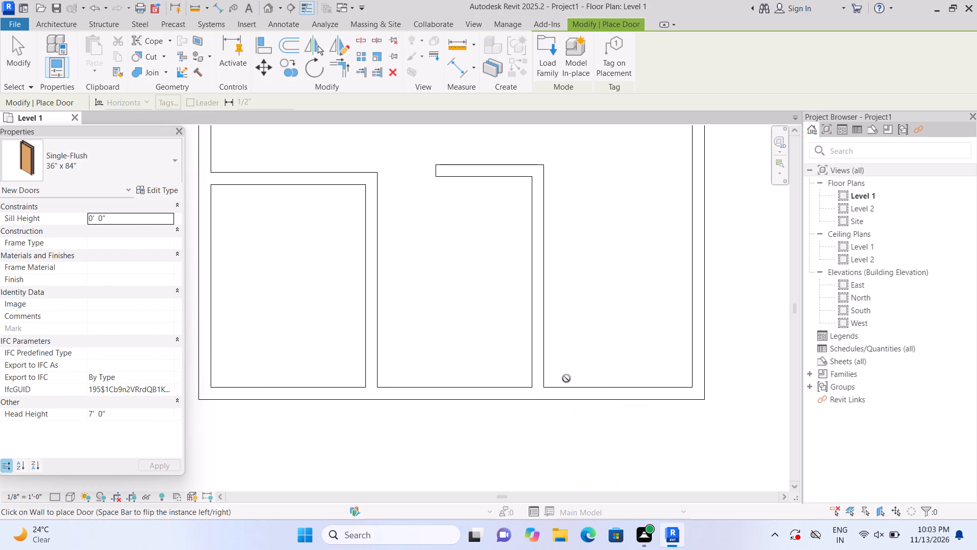
pyautogui.scroll(2, 563, 391)
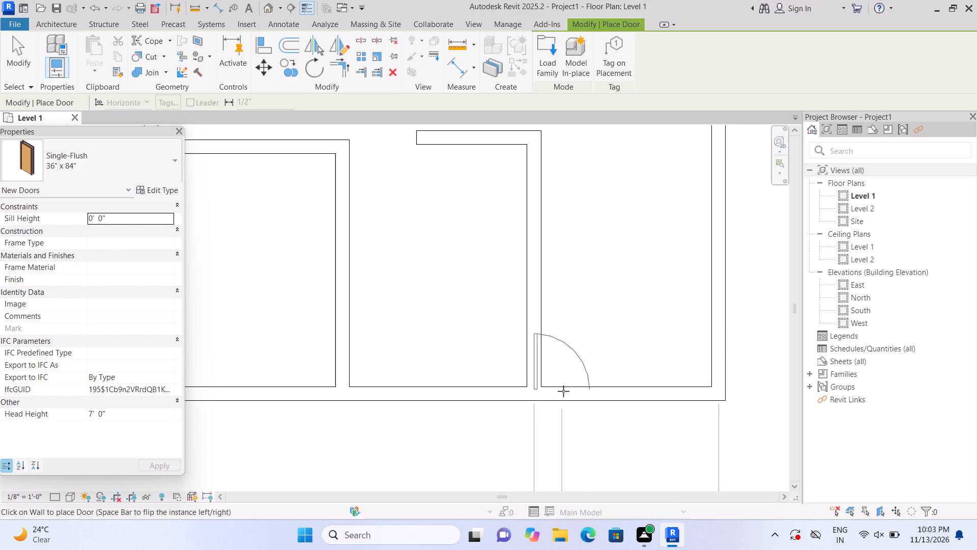
pyautogui.scroll(5, 563, 391)
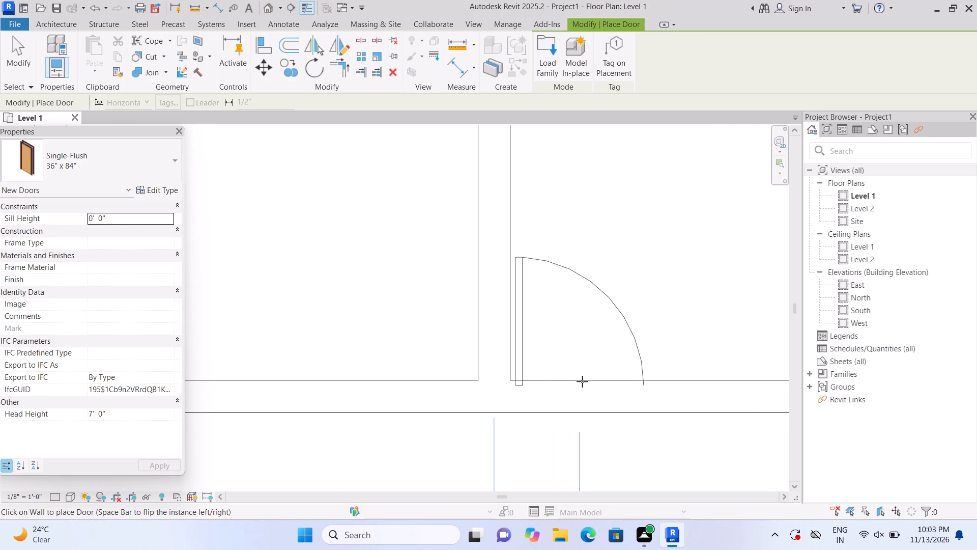
pyautogui.click(582, 380)
# Place a mirrored 36" x 84" Single-Flush door in the south wall about 2' west of the second partition, hinged on the partition side.
pyautogui.scroll(-5, 582, 381)
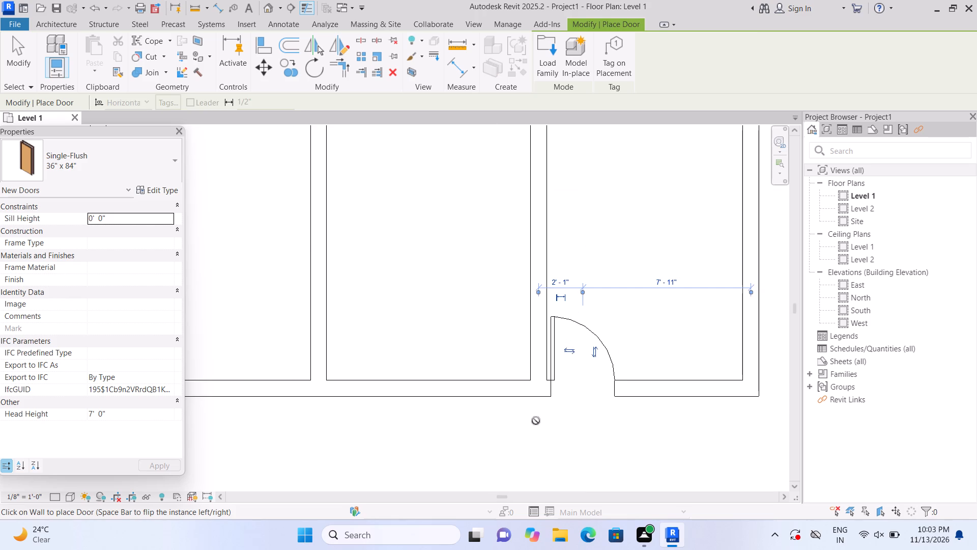
pyautogui.press('space')
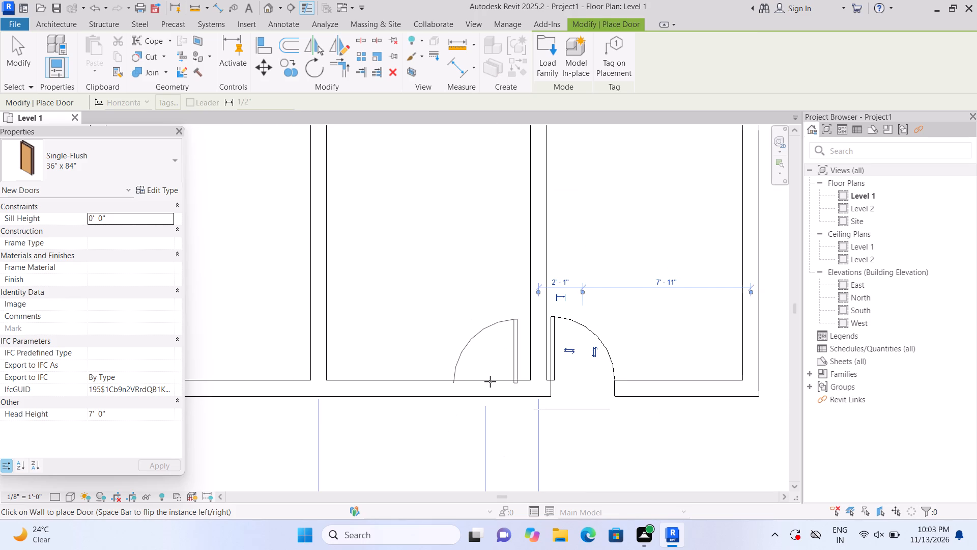
pyautogui.scroll(3, 495, 380)
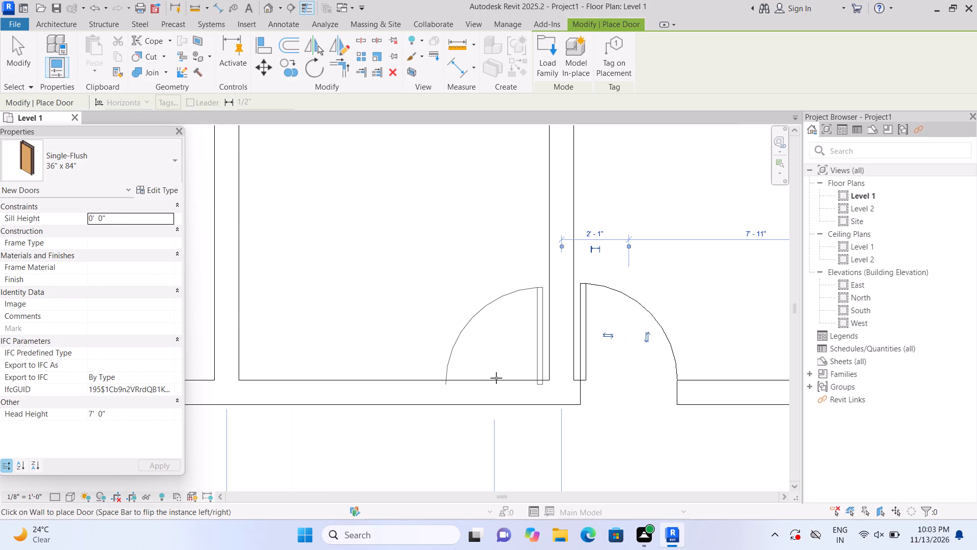
pyautogui.click(497, 381)
# Draw a 3' Curtain Wall 1 segment within the south wall east of the doors, starting about 5' east of the second partition.
pyautogui.scroll(-6, 498, 382)
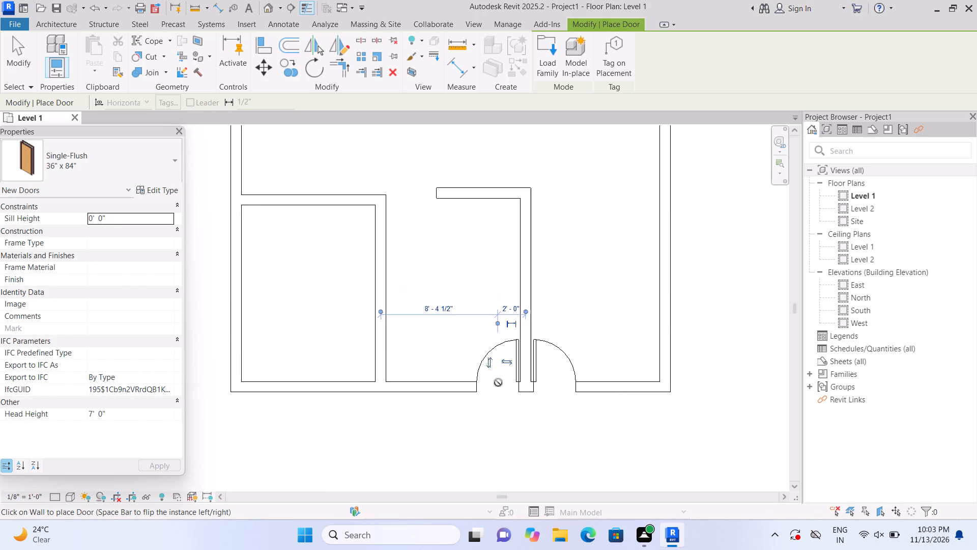
pyautogui.scroll(-3, 498, 382)
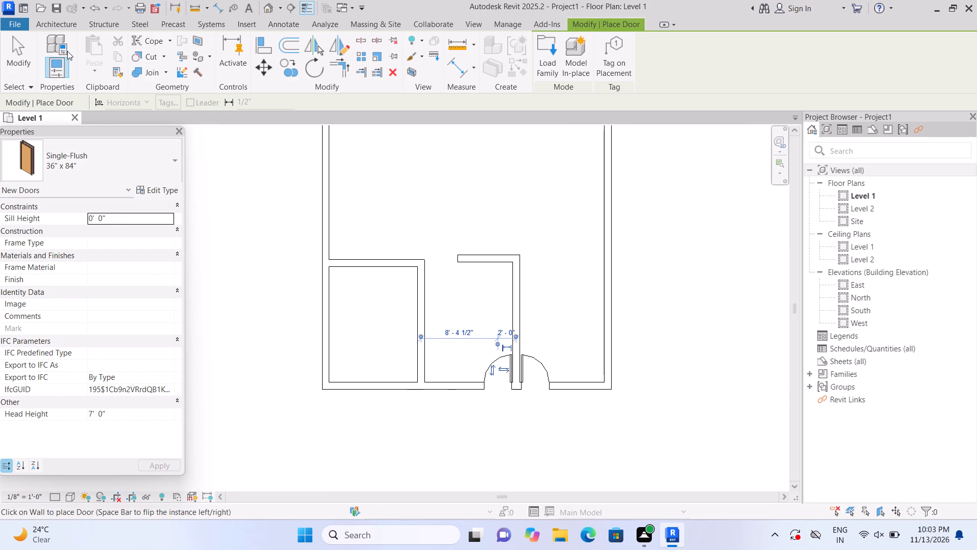
pyautogui.click(73, 26)
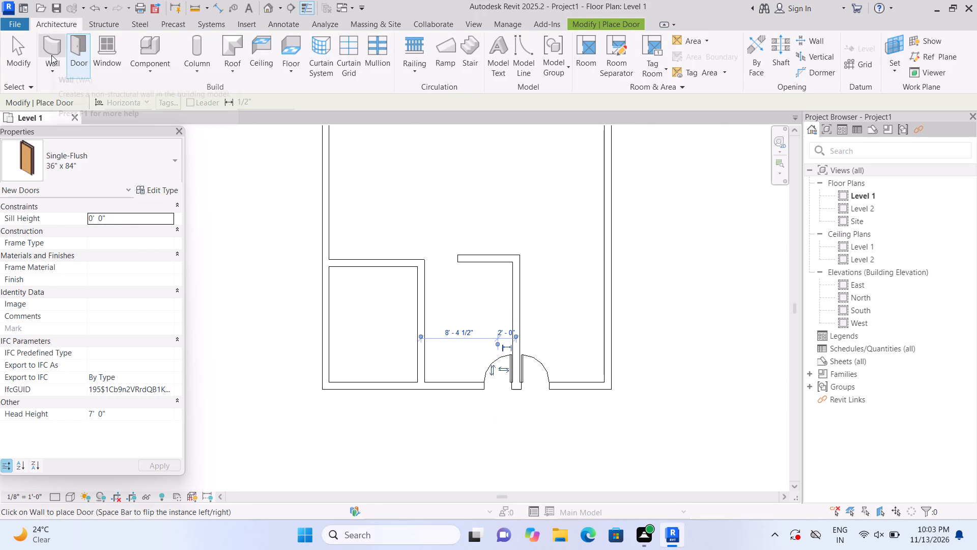
pyautogui.click(51, 55)
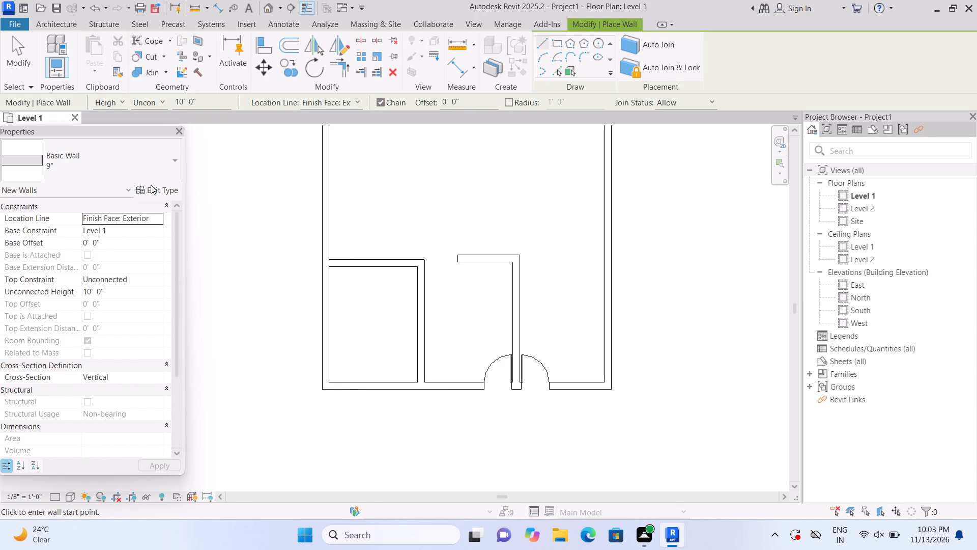
pyautogui.click(162, 169)
pyautogui.scroll(-12, 157, 258)
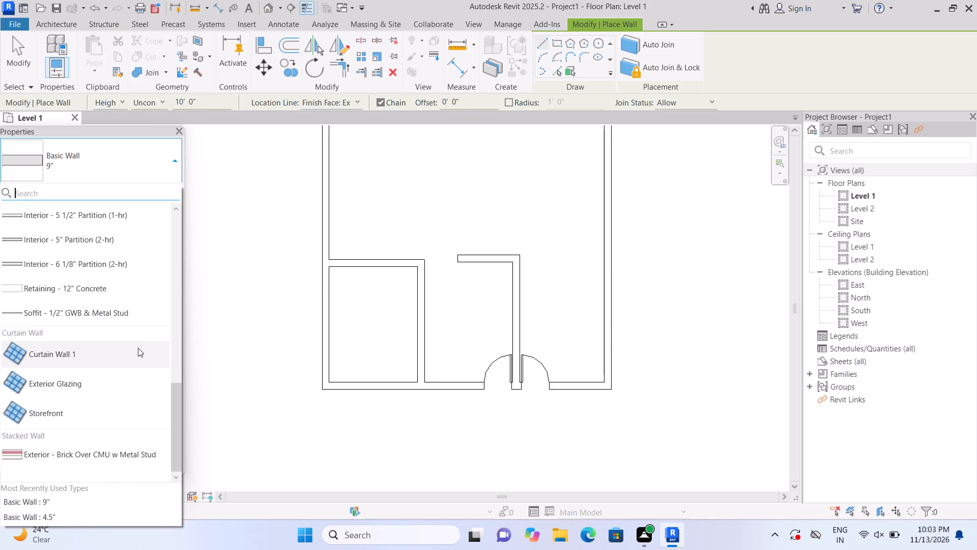
pyautogui.click(138, 348)
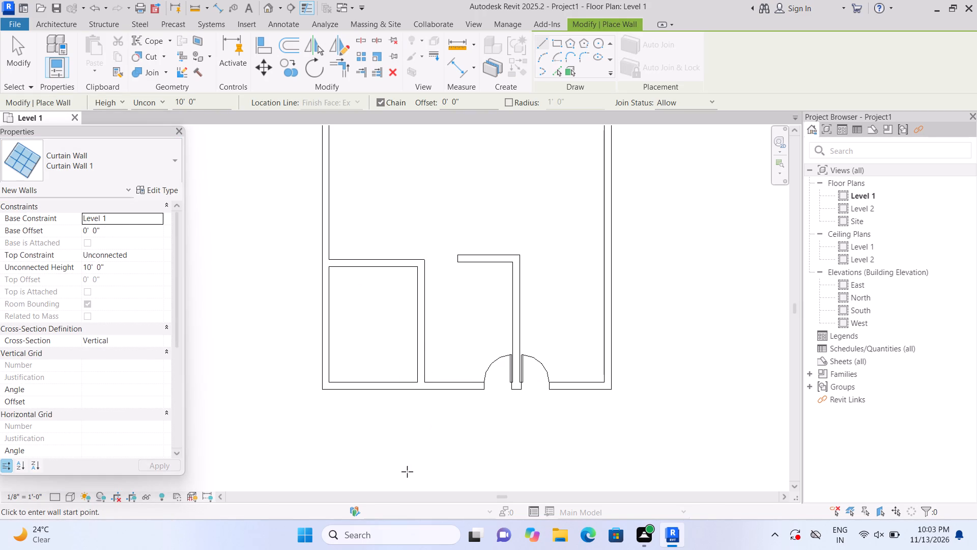
pyautogui.scroll(3, 568, 426)
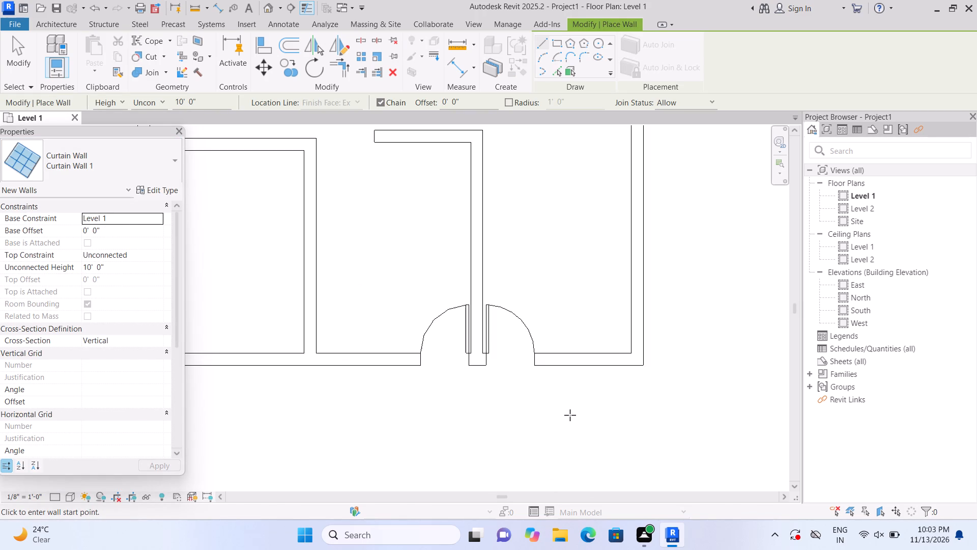
pyautogui.scroll(6, 570, 415)
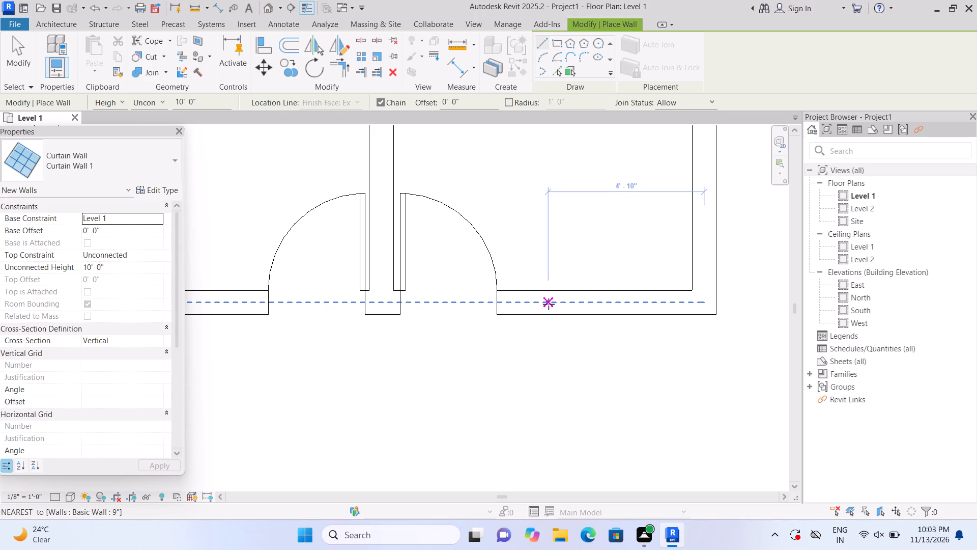
pyautogui.click(543, 304)
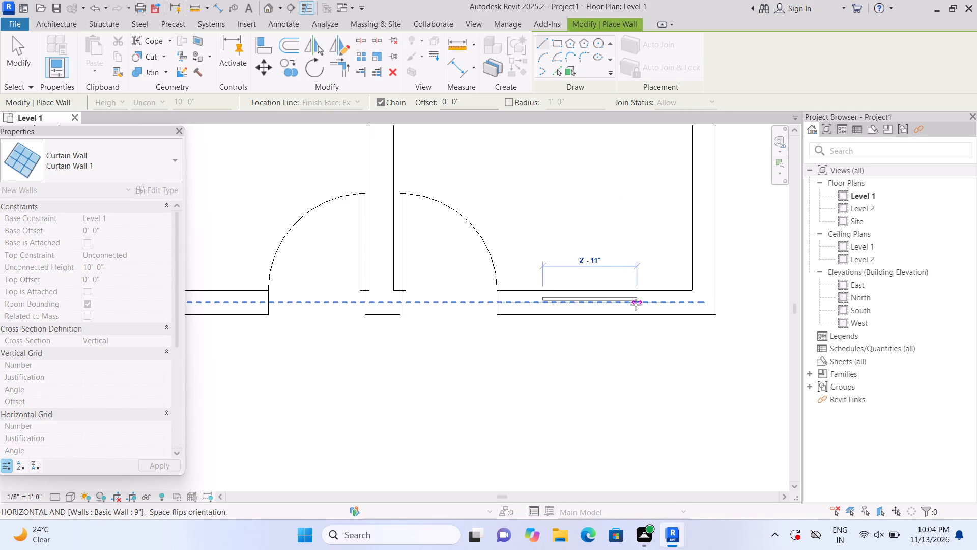
pyautogui.click(641, 305)
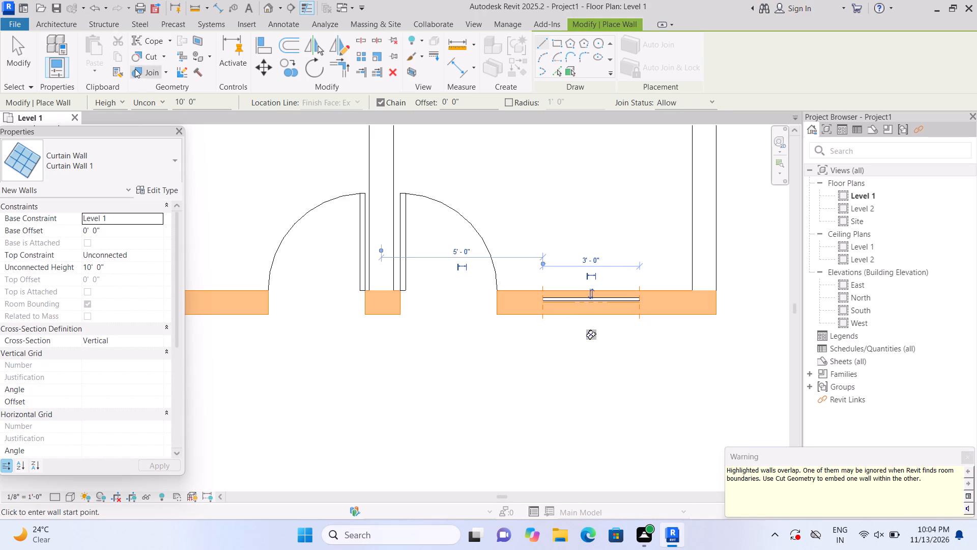
# Cut the 3' curtain wall segment out of the 9" south wall so the glazing is embedded.
pyautogui.click(167, 57)
pyautogui.click(173, 74)
pyautogui.click(654, 302)
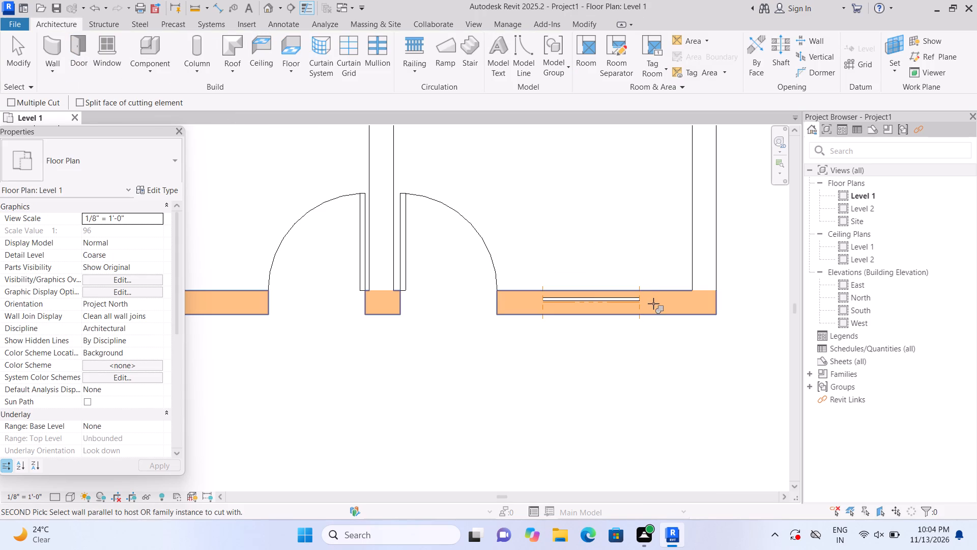
pyautogui.click(601, 298)
# Draw a 2'-6" Curtain Wall 1 segment within the south wall, starting 2'-6" east of the first partition.
pyautogui.scroll(-6, 611, 288)
pyautogui.moveTo(587, 231); pyautogui.dragTo(591, 239, button='middle')
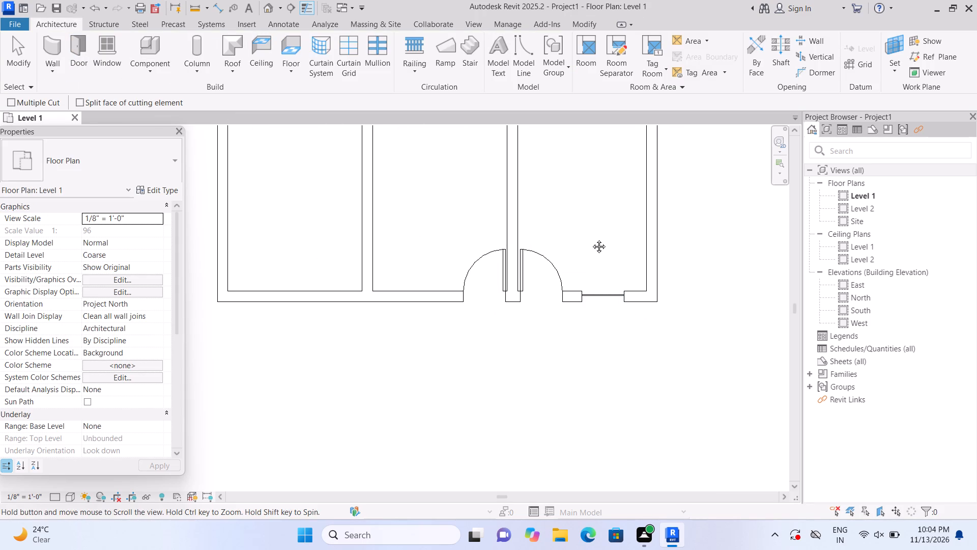
pyautogui.moveTo(591, 239); pyautogui.dragTo(596, 252, button='middle')
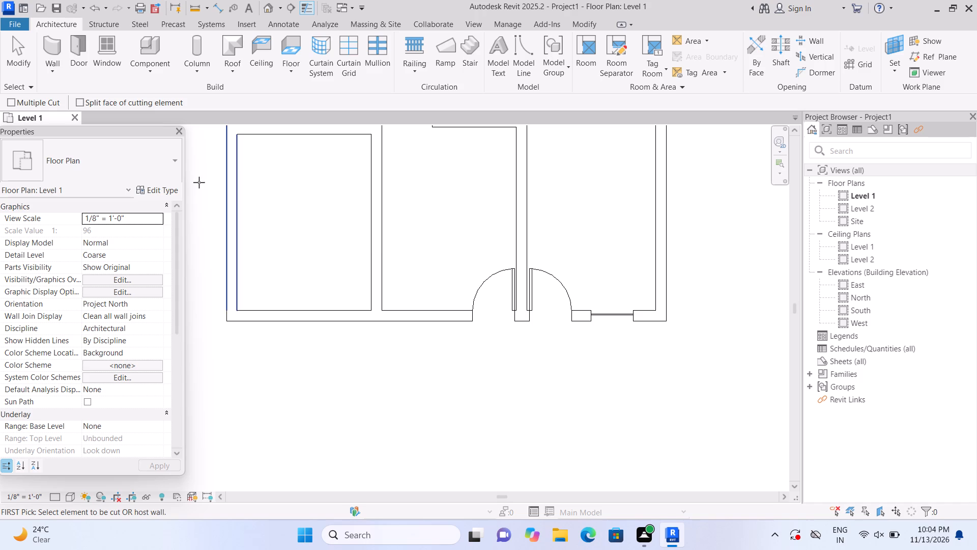
pyautogui.click(49, 53)
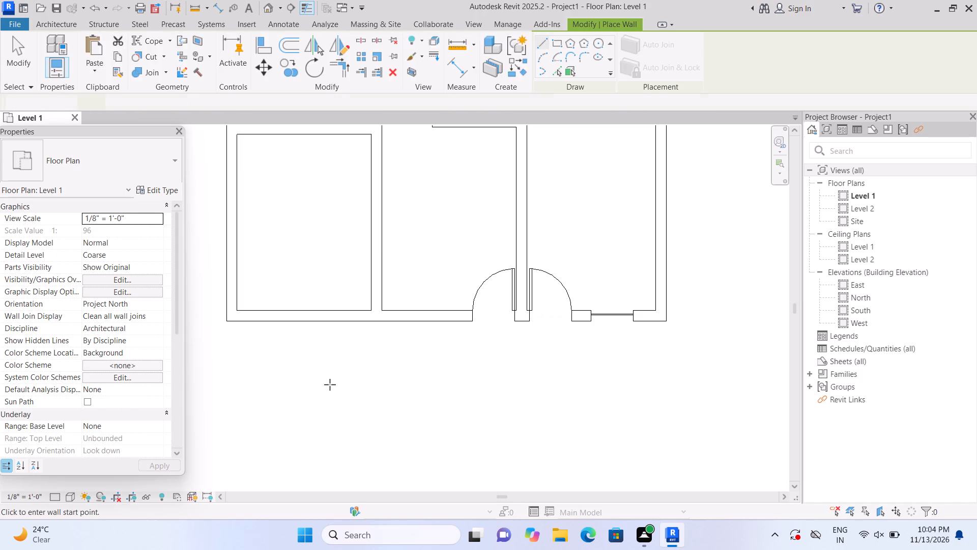
pyautogui.moveTo(330, 367); pyautogui.dragTo(363, 386, button='middle')
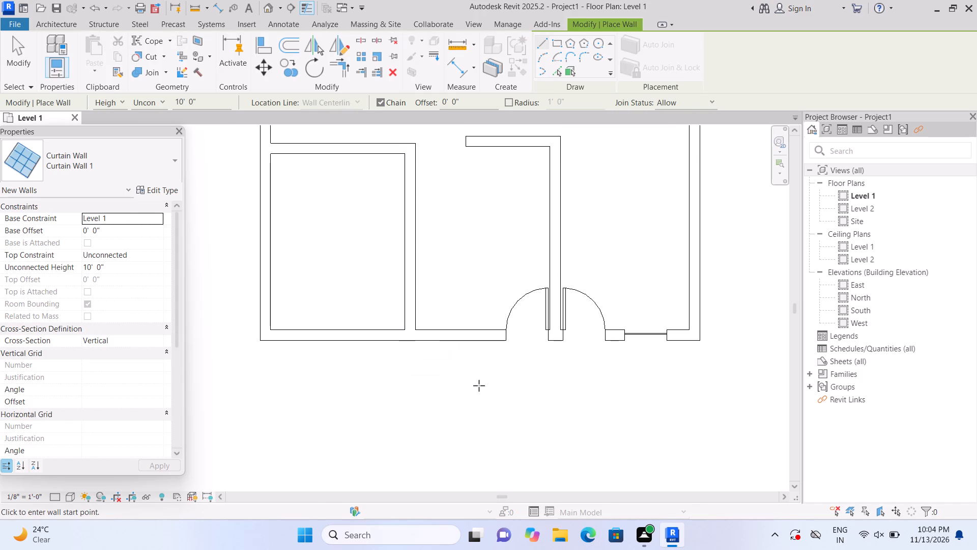
pyautogui.scroll(3, 425, 371)
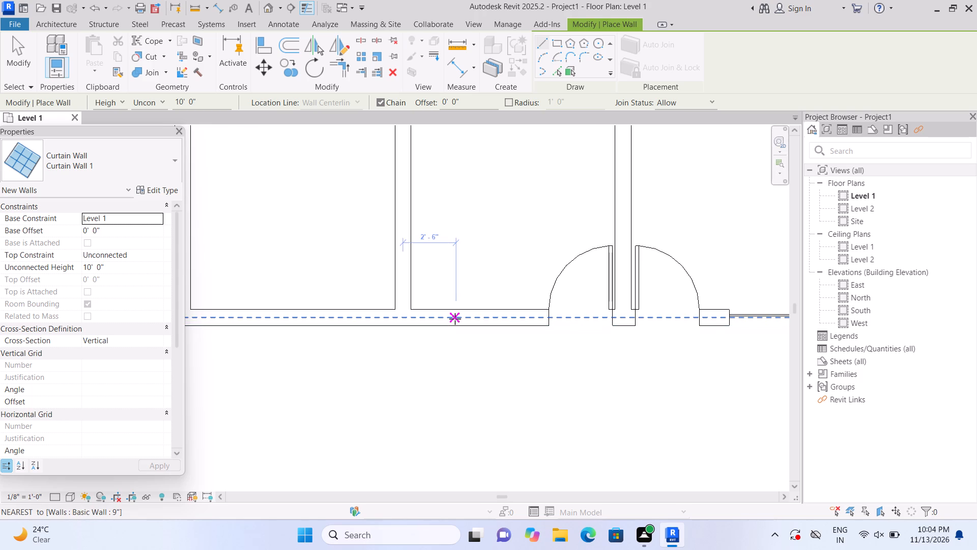
pyautogui.click(454, 319)
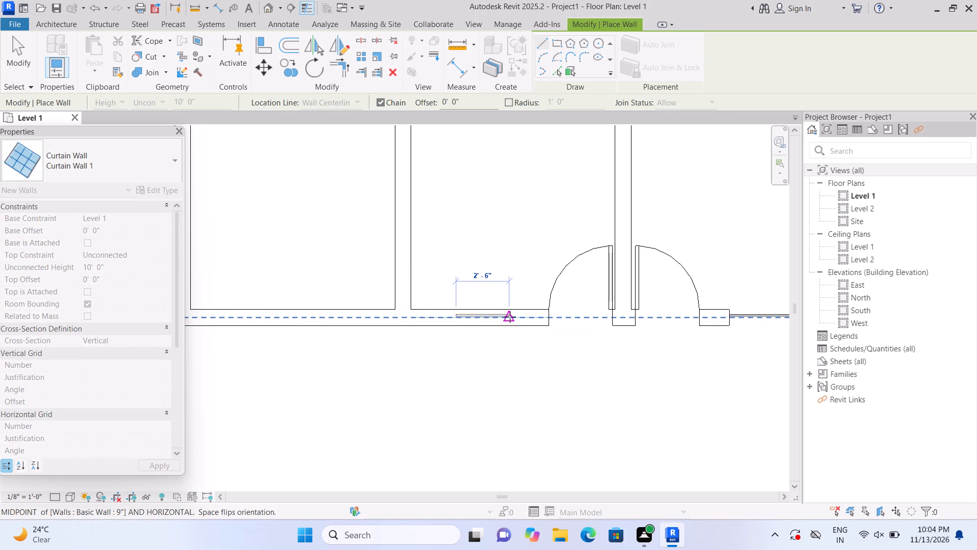
pyautogui.click(513, 318)
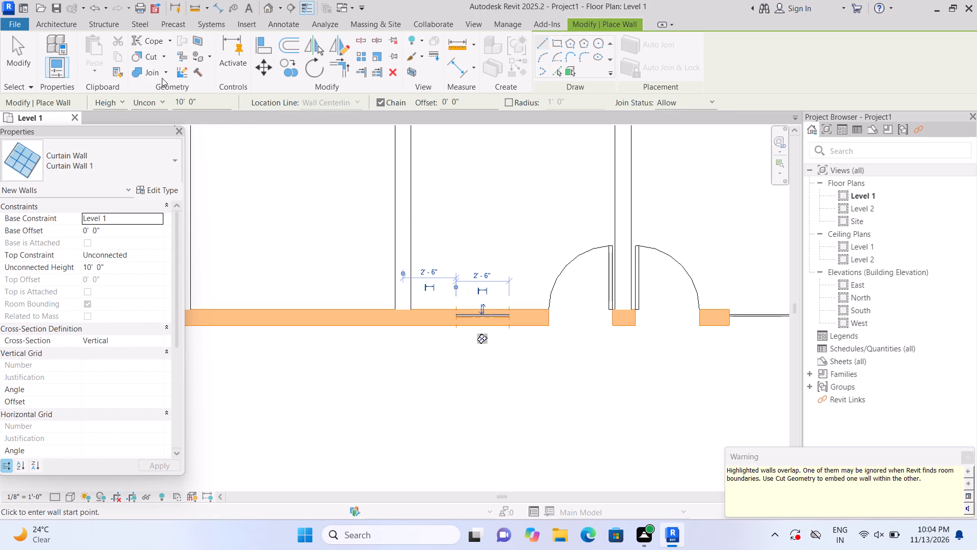
# Cut the 2'-6" curtain wall segment out of the south wall to embed it.
pyautogui.click(165, 56)
pyautogui.click(168, 74)
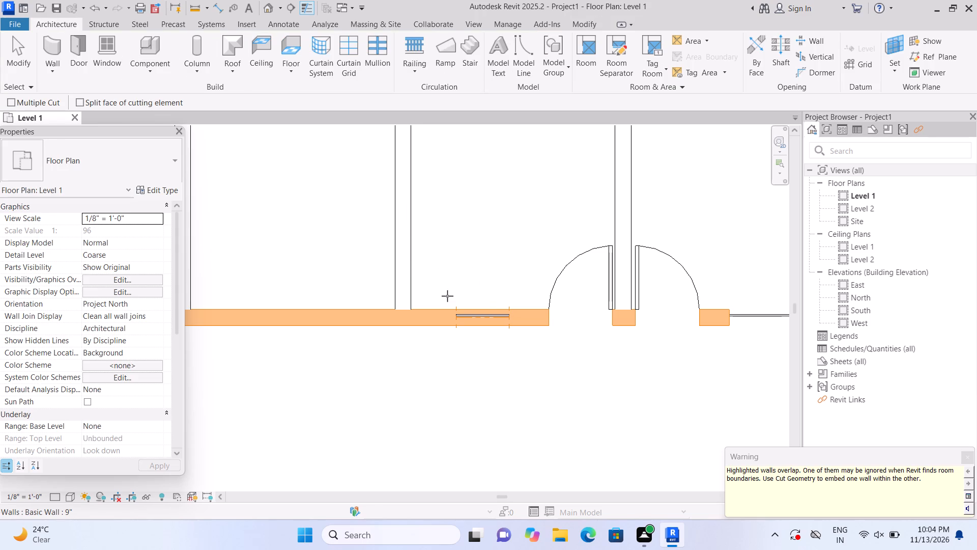
pyautogui.click(432, 310)
pyautogui.click(475, 317)
# Draw a 4'-6" Curtain Wall 1 segment within the south wall, starting 3' east of the west wall's centerline.
pyautogui.scroll(-2, 483, 296)
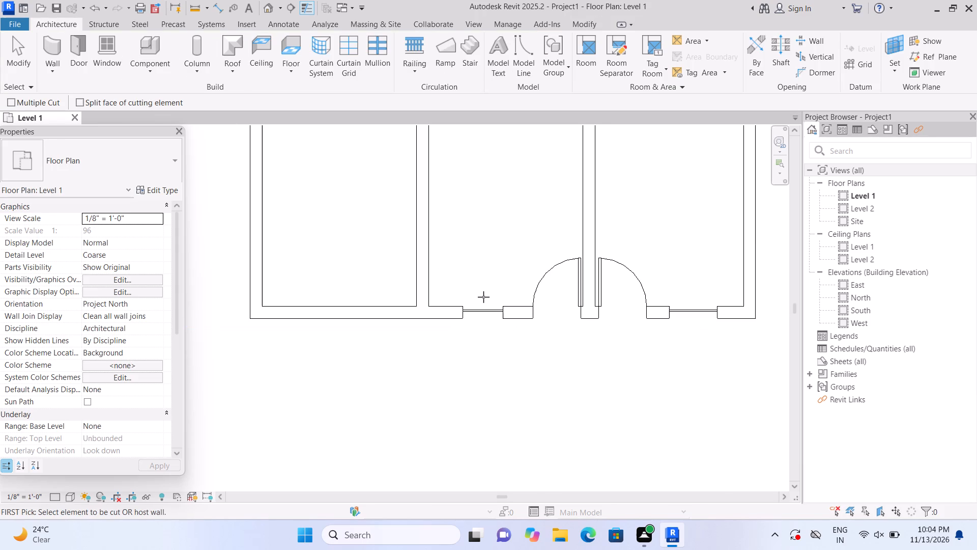
pyautogui.click(56, 52)
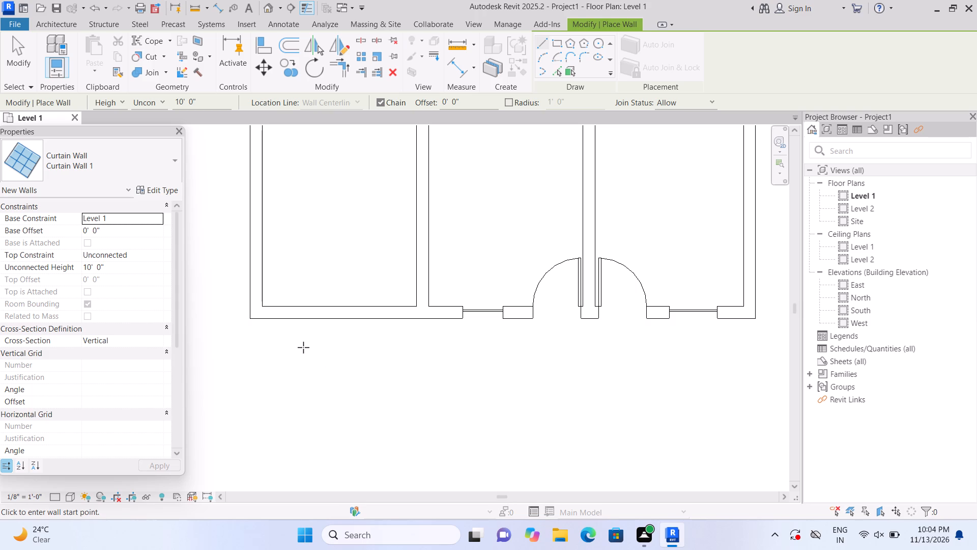
pyautogui.click(304, 317)
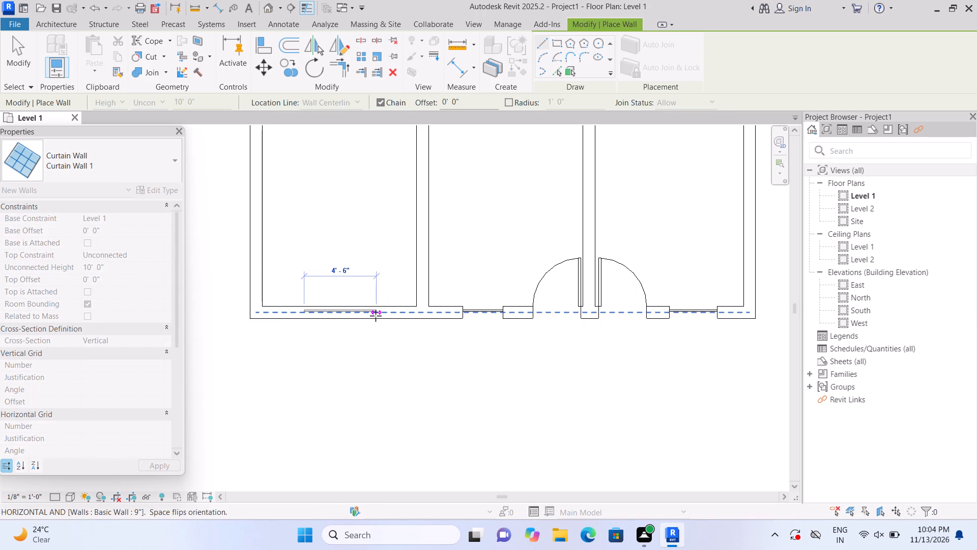
pyautogui.doubleClick(375, 316)
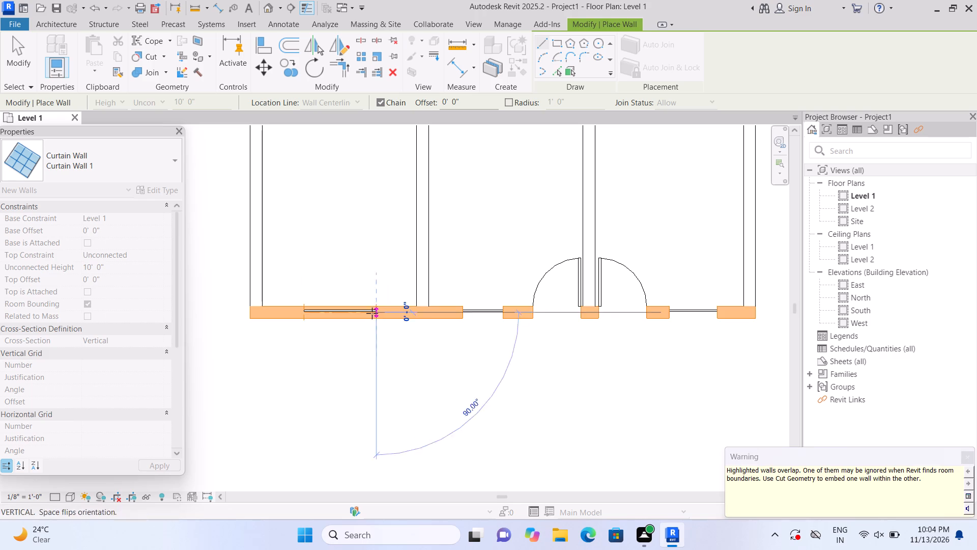
# End the wall chain and cut the 4'-6" curtain wall segment out of the south wall.
pyautogui.click(161, 61)
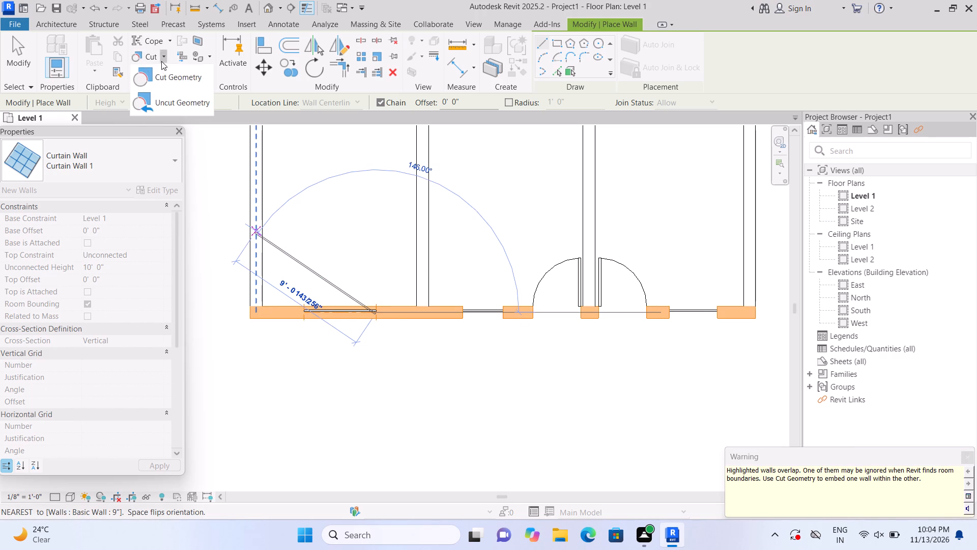
pyautogui.click(164, 76)
pyautogui.click(394, 315)
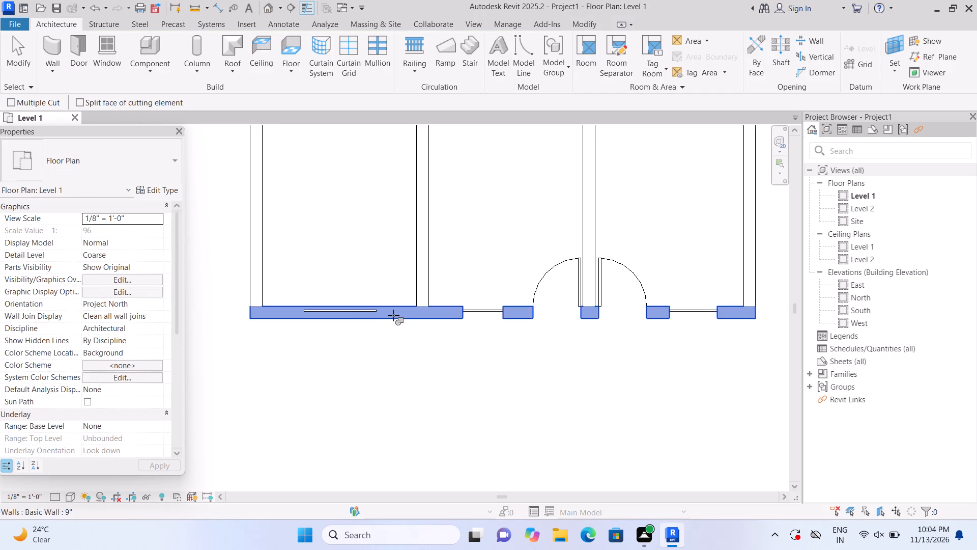
pyautogui.click(361, 310)
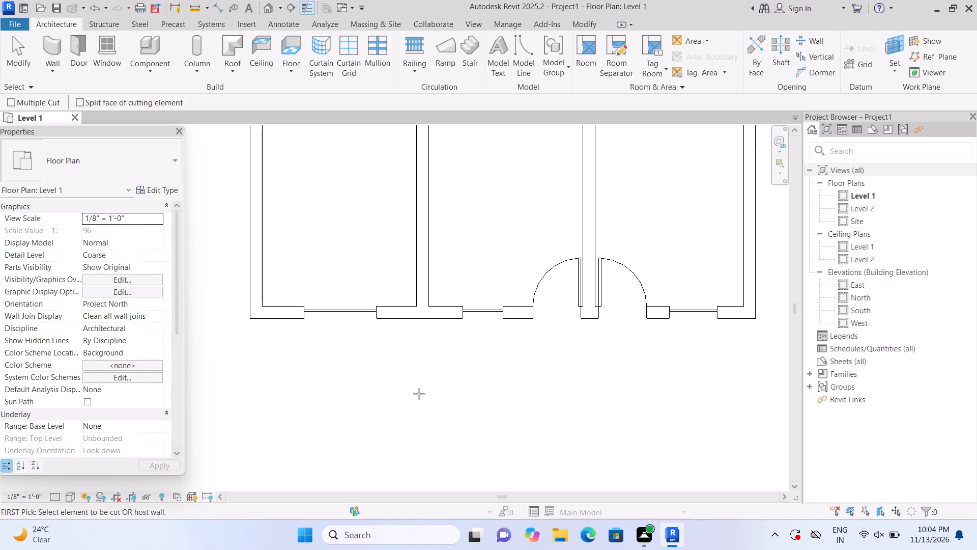
# Open the default 3D view of the building and set its visual style to Shaded.
pyautogui.scroll(-7, 418, 411)
pyautogui.scroll(2, 410, 424)
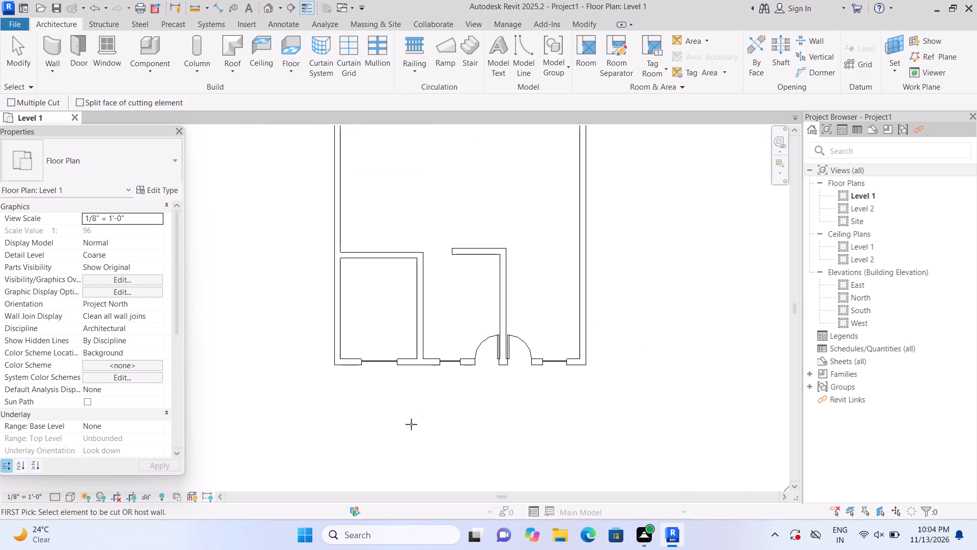
pyautogui.scroll(1, 411, 424)
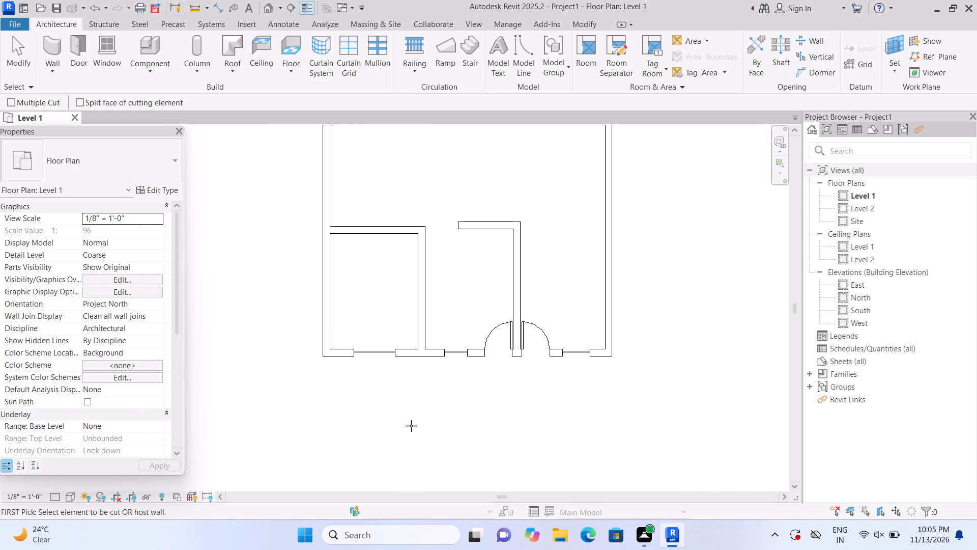
pyautogui.scroll(1, 635, 280)
pyautogui.moveTo(631, 282); pyautogui.dragTo(617, 297, button='middle')
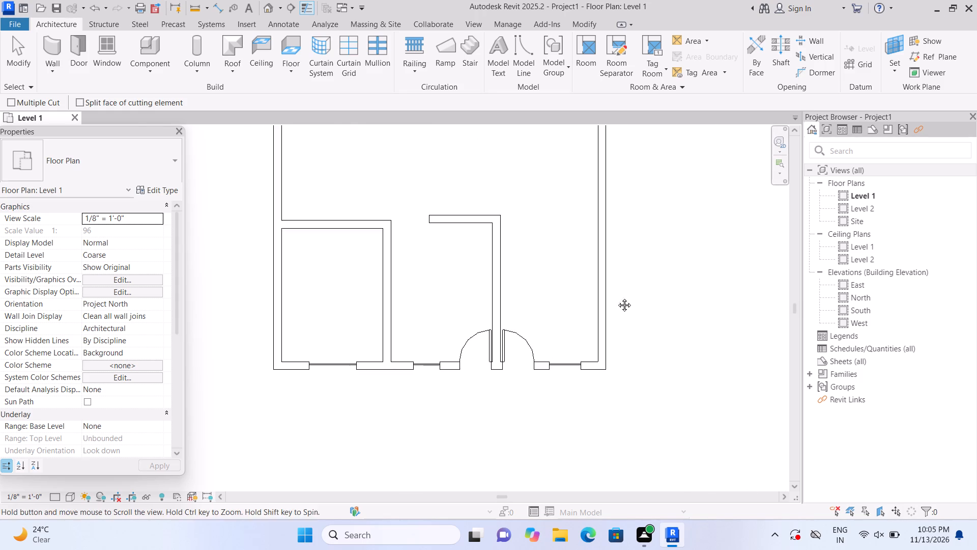
pyautogui.moveTo(617, 297); pyautogui.dragTo(501, 405, button='middle')
pyautogui.click(270, 7)
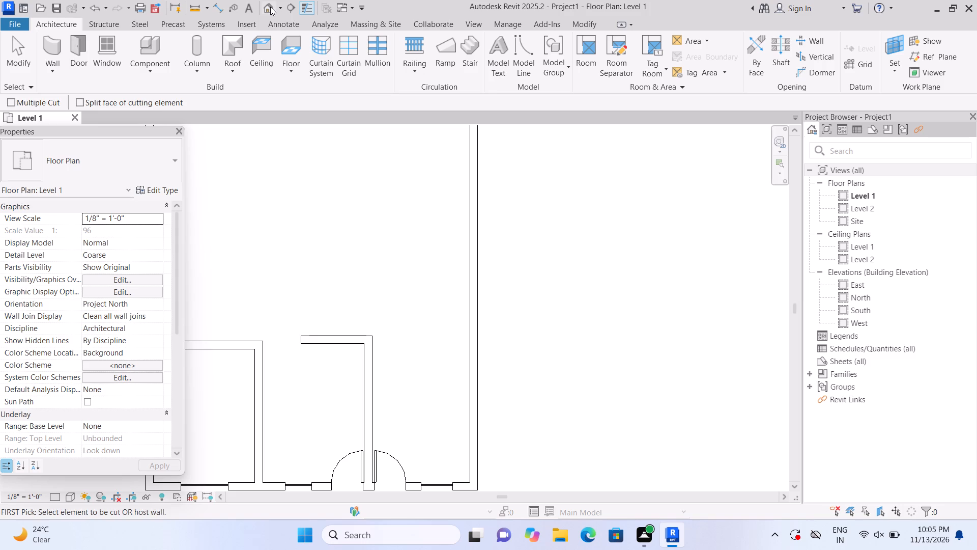
pyautogui.scroll(1, 404, 253)
pyautogui.moveTo(404, 253); pyautogui.dragTo(600, 236, button='middle')
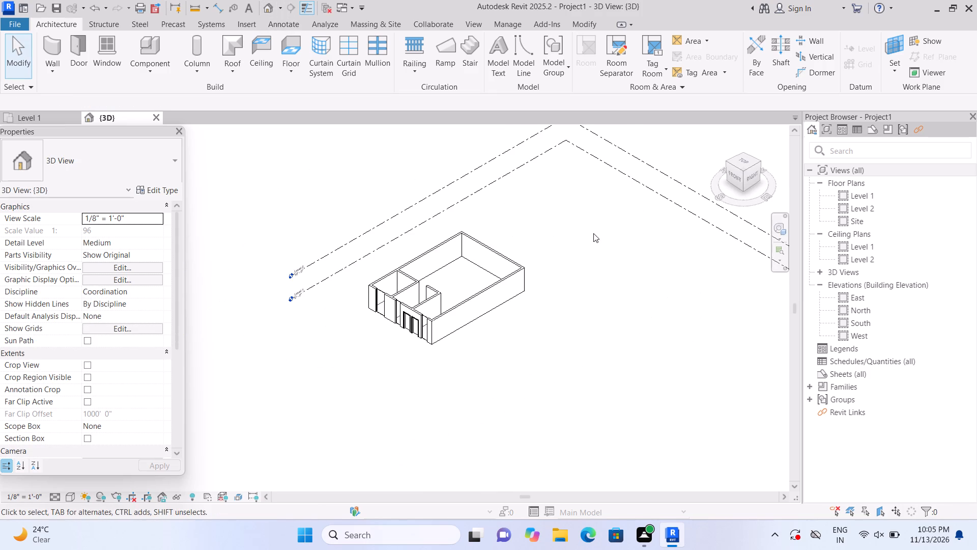
pyautogui.scroll(2, 525, 280)
pyautogui.scroll(4, 334, 402)
pyautogui.moveTo(336, 363); pyautogui.dragTo(302, 418, button='middle')
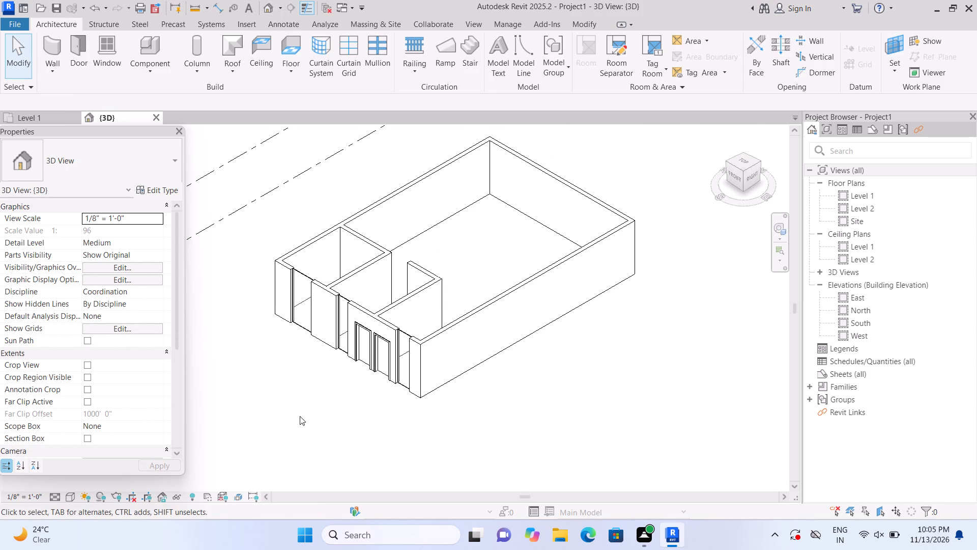
pyautogui.scroll(1, 300, 416)
pyautogui.click(73, 501)
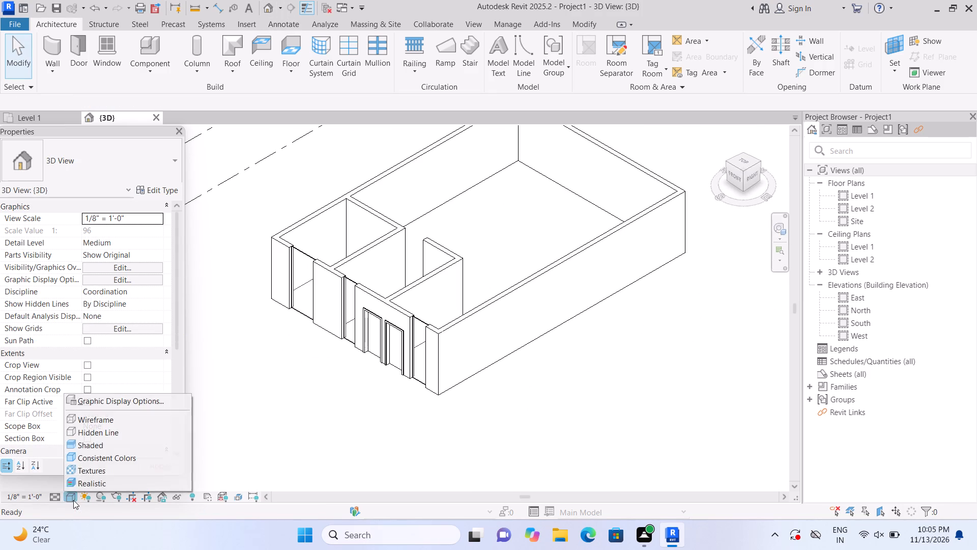
pyautogui.click(117, 446)
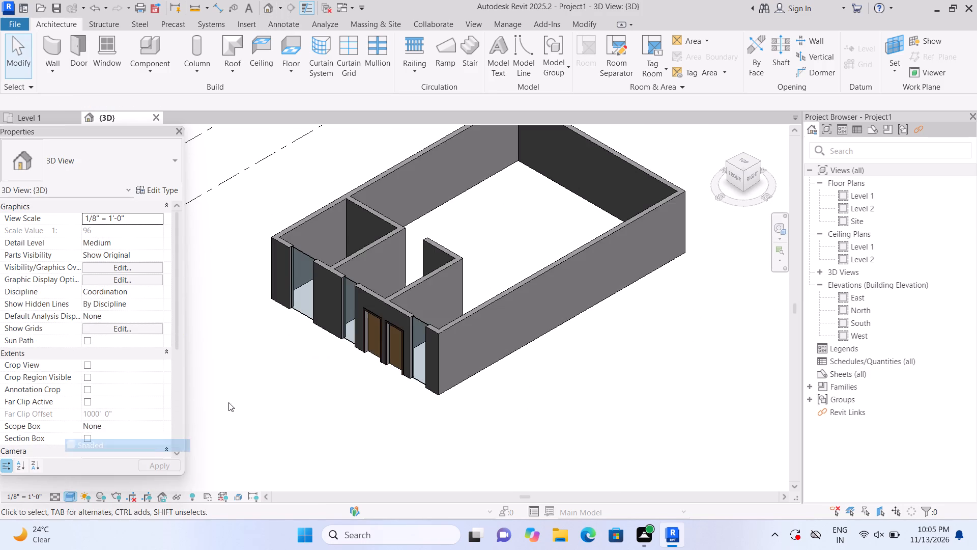
# Examine the shaded model's south facade doors and glazing, its underside, and the base of the north wall's corner.
pyautogui.scroll(2, 235, 399)
pyautogui.moveTo(242, 391); pyautogui.dragTo(224, 415, button='middle')
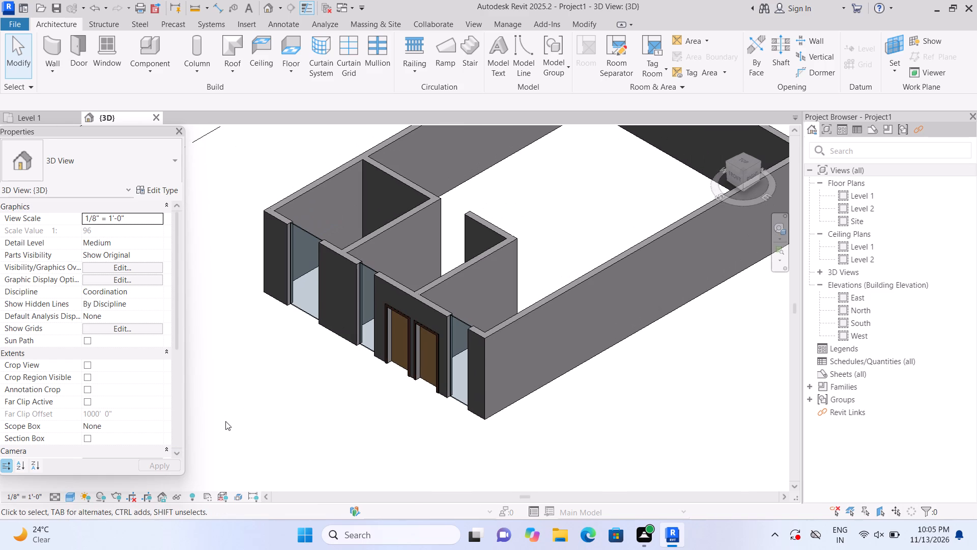
pyautogui.scroll(-1, 227, 427)
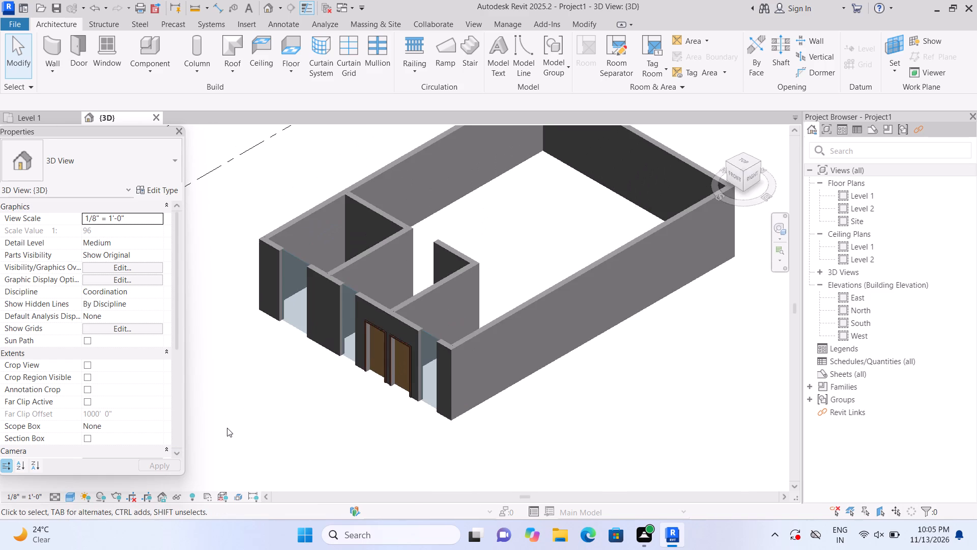
pyautogui.moveTo(203, 442); pyautogui.dragTo(221, 279, button='middle')
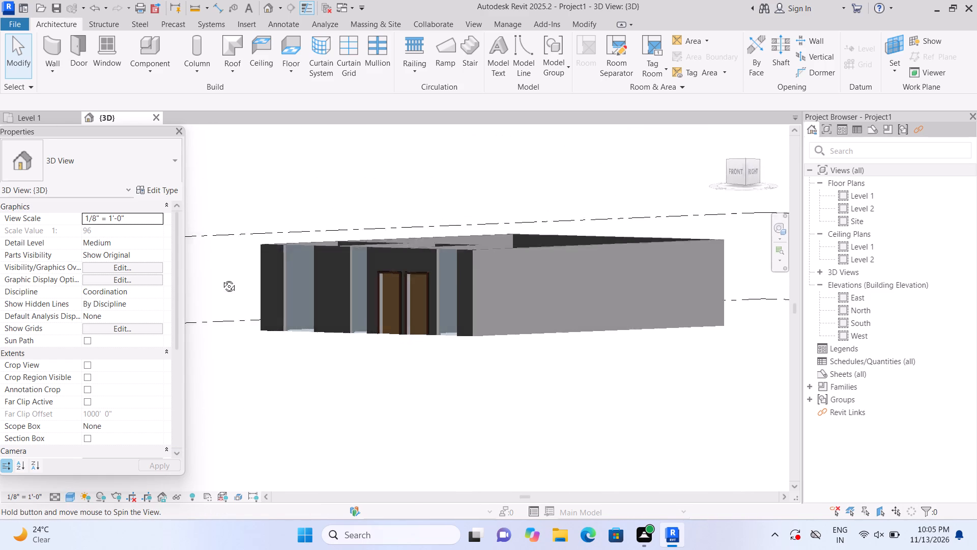
pyautogui.moveTo(221, 279); pyautogui.dragTo(263, 183, button='middle')
pyautogui.moveTo(284, 298); pyautogui.dragTo(221, 346, button='middle')
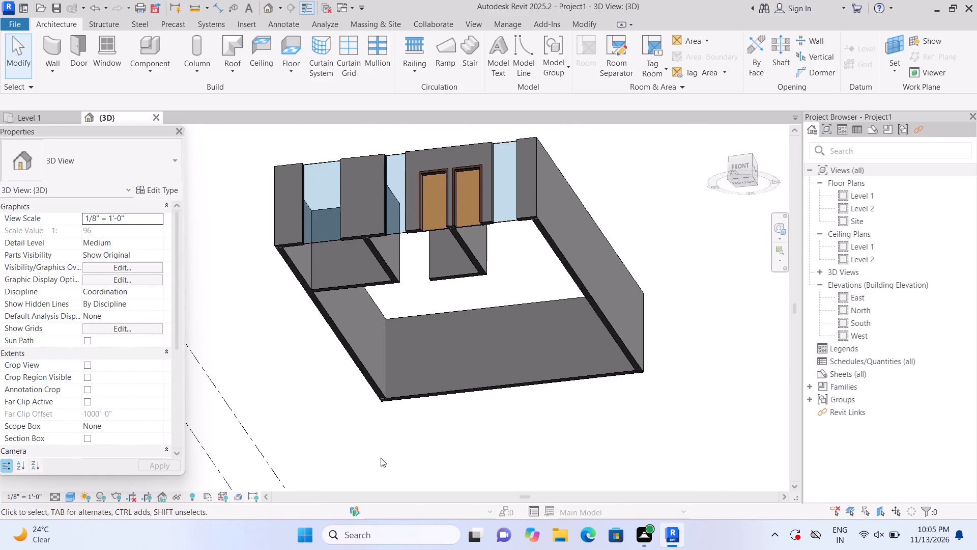
pyautogui.scroll(5, 391, 461)
pyautogui.scroll(1, 392, 378)
pyautogui.moveTo(390, 378); pyautogui.dragTo(290, 403, button='middle')
pyautogui.scroll(1, 305, 377)
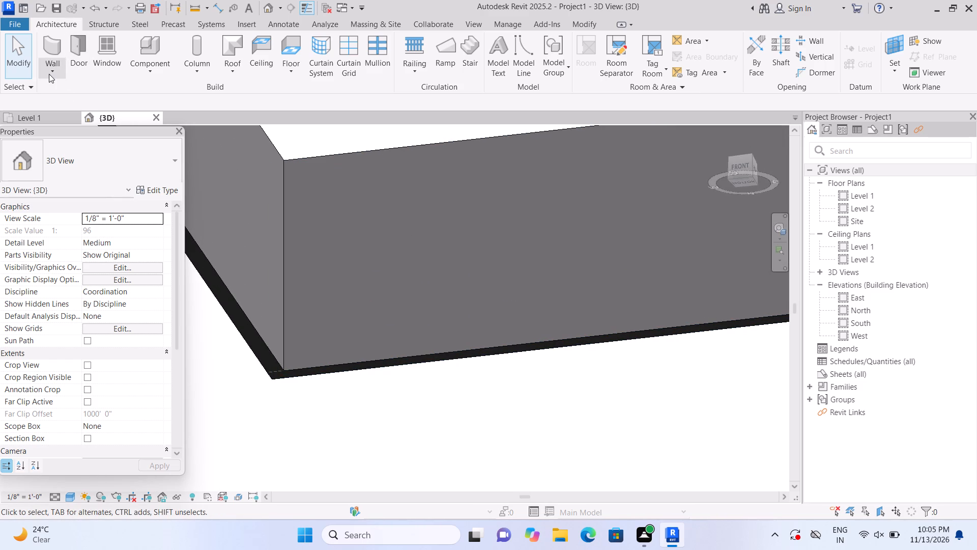
# Create an in-place model in the Generic Models category, keeping the default name.
pyautogui.click(147, 72)
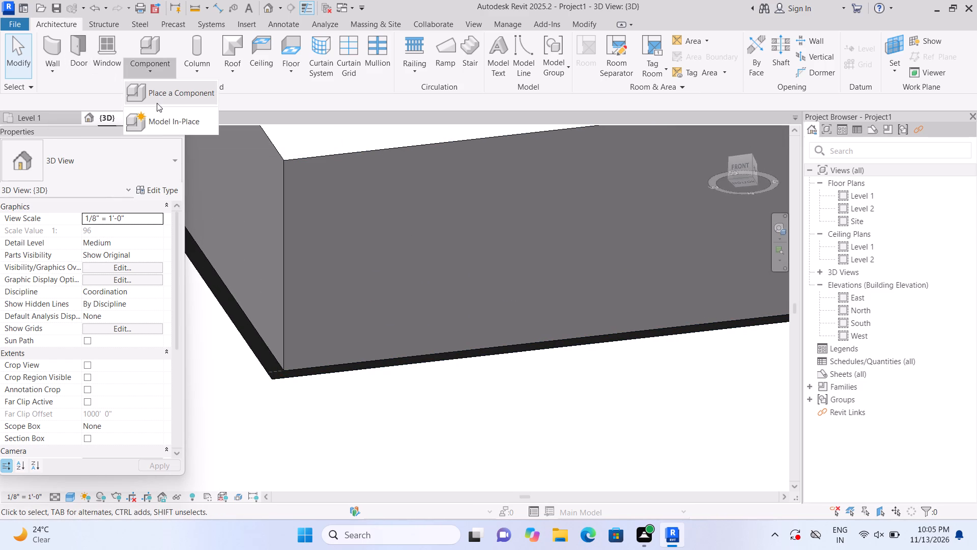
pyautogui.click(159, 124)
pyautogui.scroll(-4, 458, 243)
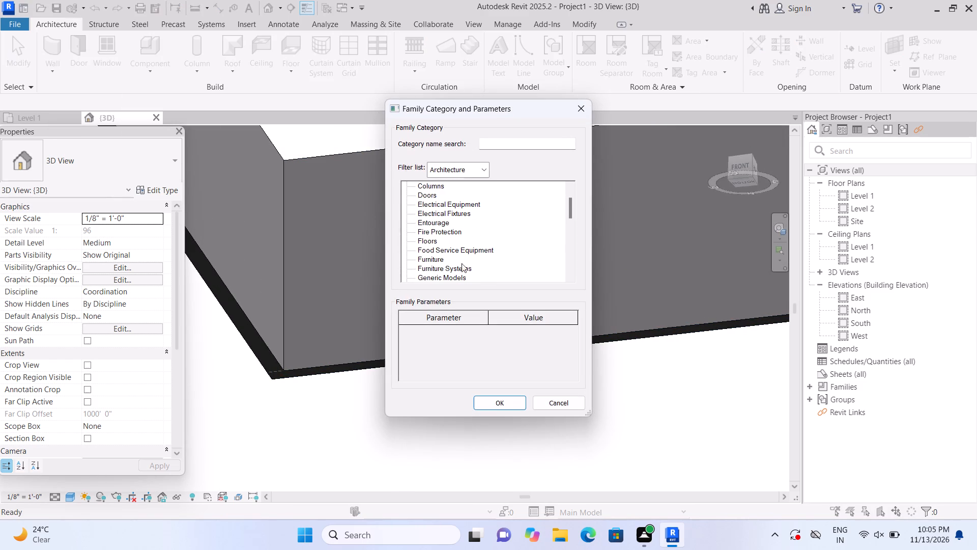
pyautogui.click(461, 269)
pyautogui.click(486, 404)
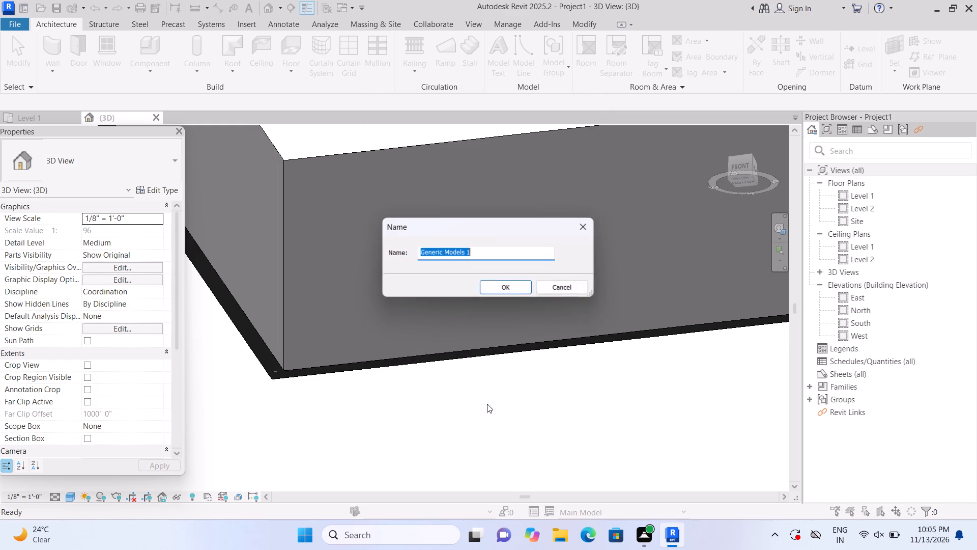
pyautogui.click(506, 289)
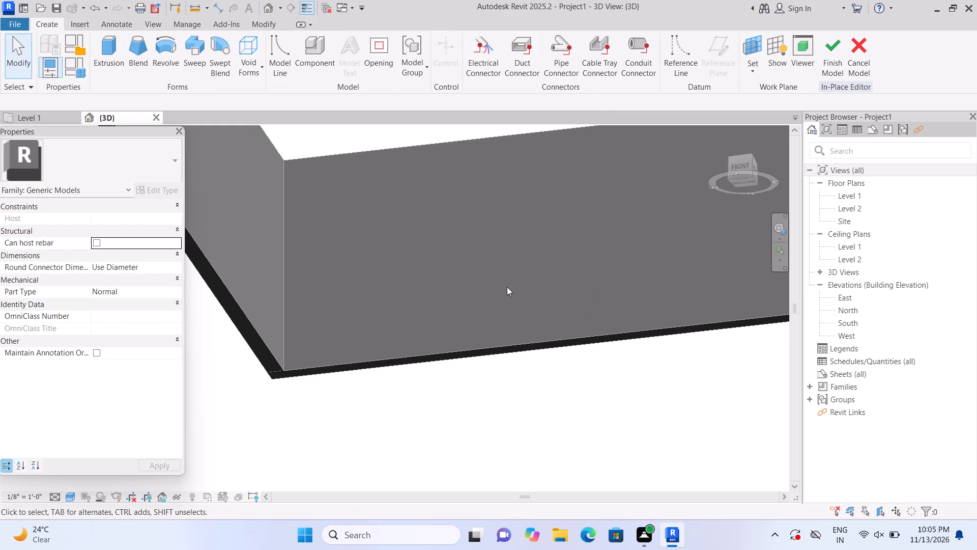
# Start an Extrusion and set its work plane to the bottom face of the 9" north wall.
pyautogui.click(99, 66)
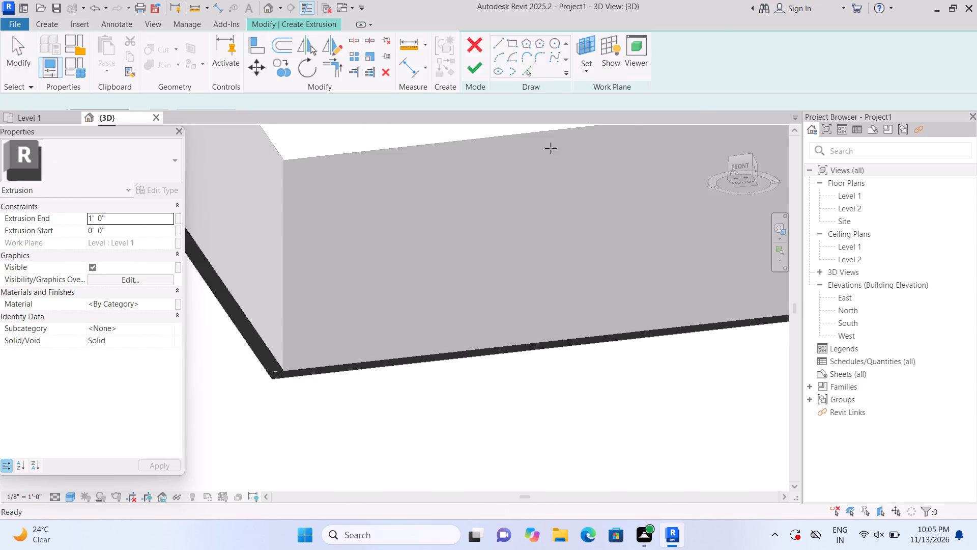
pyautogui.click(657, 73)
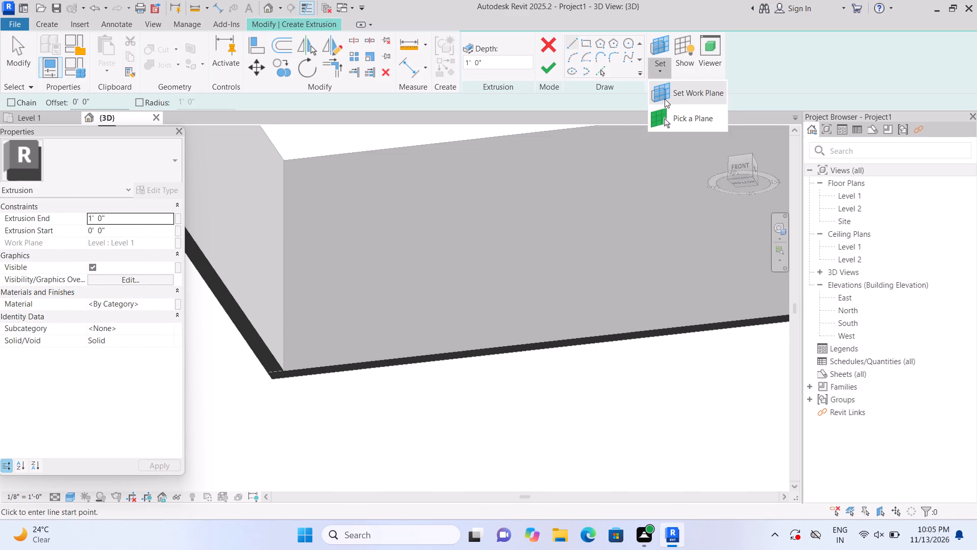
pyautogui.click(667, 112)
pyautogui.click(512, 40)
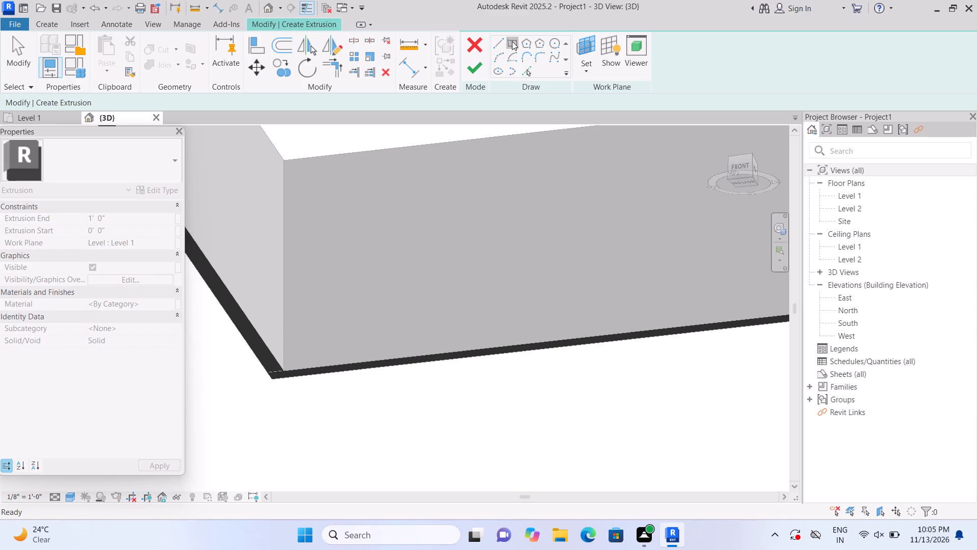
pyautogui.scroll(-3, 504, 186)
pyautogui.scroll(6, 342, 367)
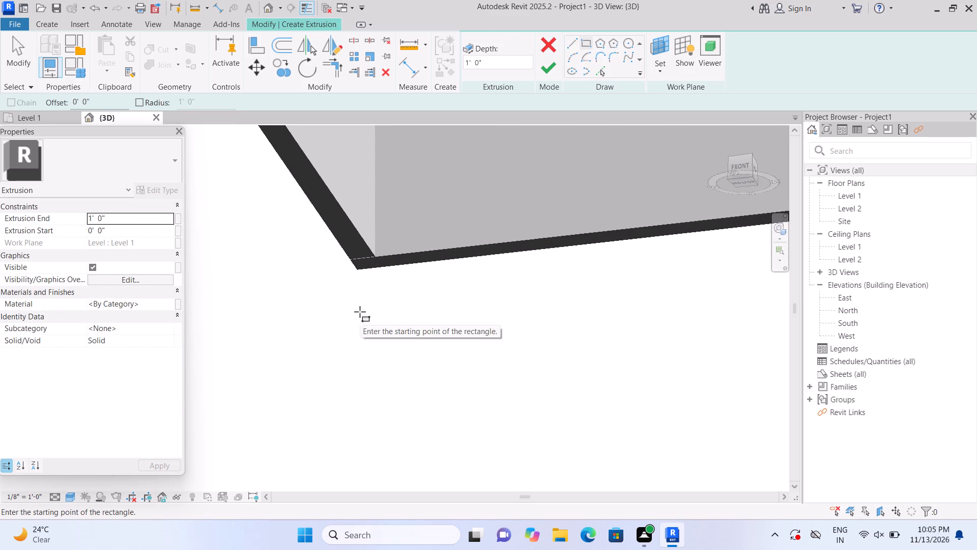
pyautogui.scroll(4, 360, 312)
pyautogui.scroll(4, 429, 240)
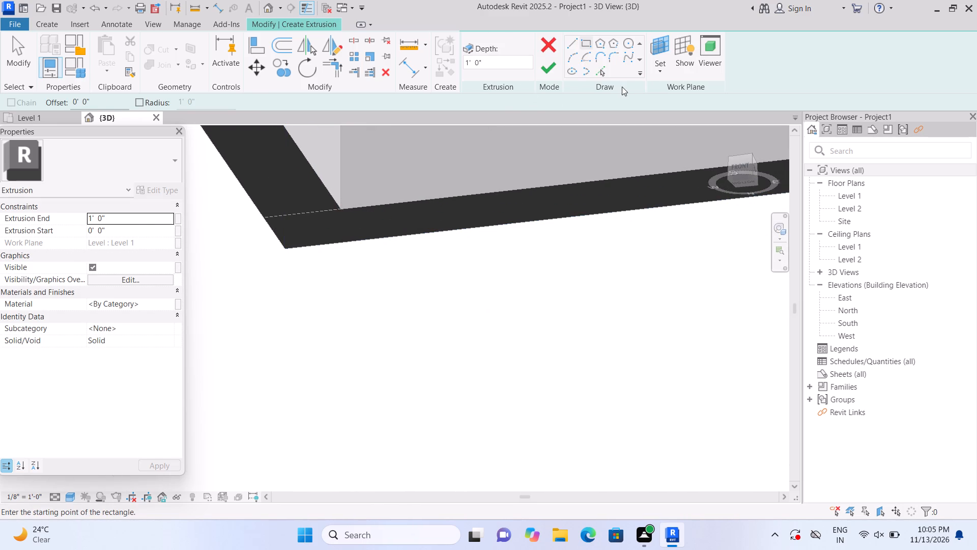
pyautogui.click(658, 73)
pyautogui.click(673, 112)
pyautogui.scroll(1, 448, 265)
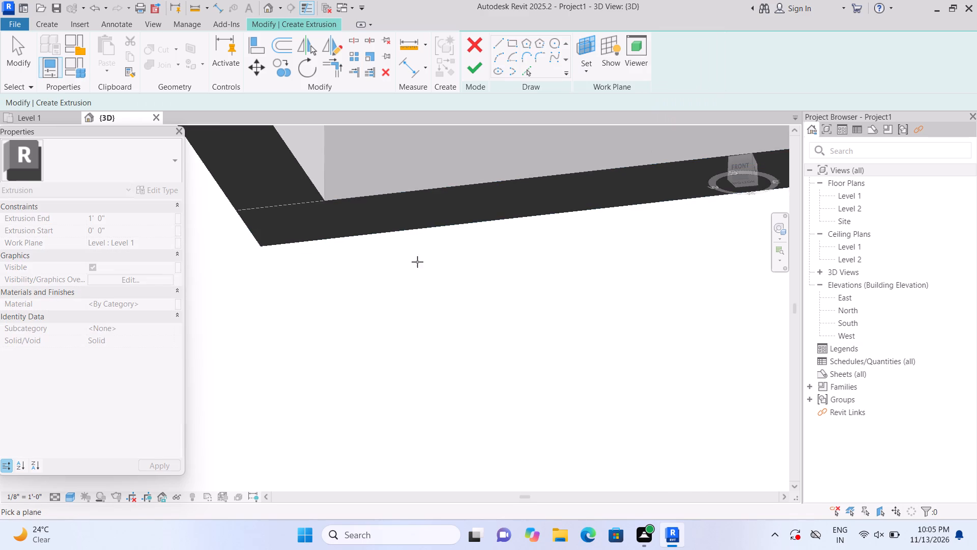
pyautogui.scroll(1, 357, 253)
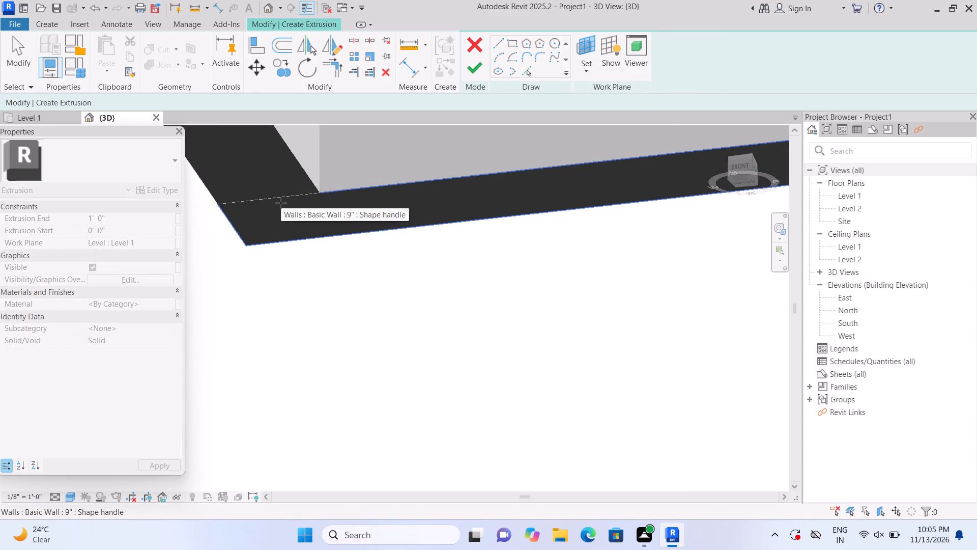
pyautogui.click(281, 203)
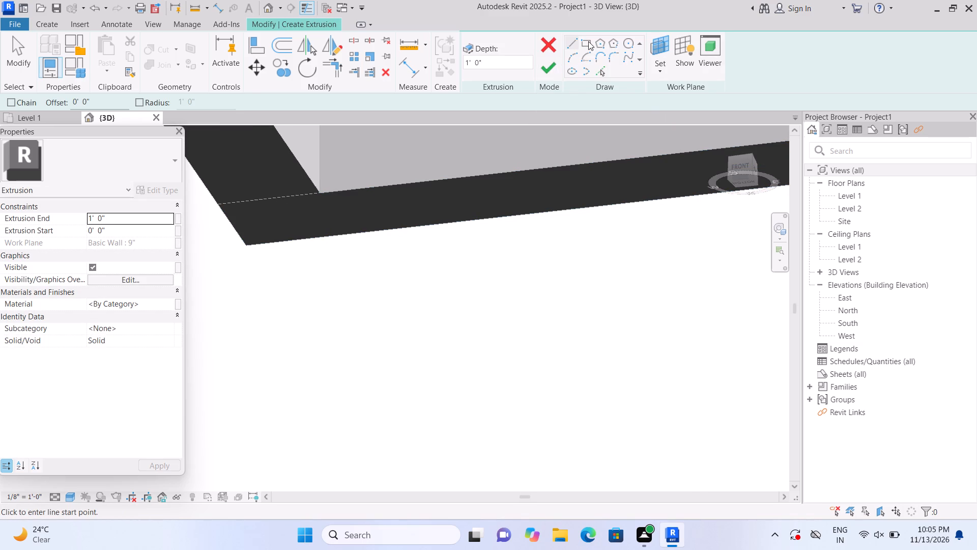
# Sketch a rectangle from the building's northwest outer corner to its southeast outer corner and finish the extrusion at 1'-0" depth.
pyautogui.click(589, 41)
pyautogui.scroll(1, 307, 241)
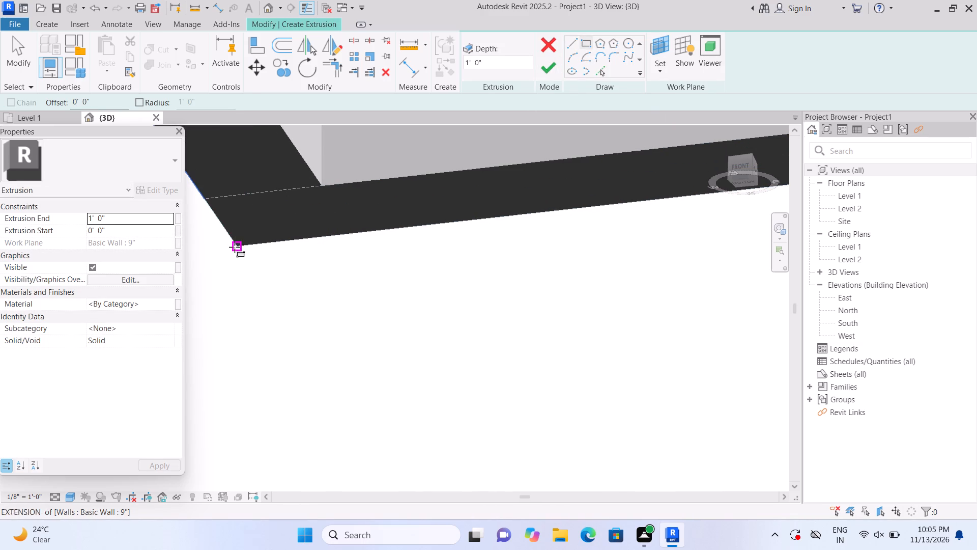
pyautogui.click(240, 248)
pyautogui.scroll(-6, 313, 209)
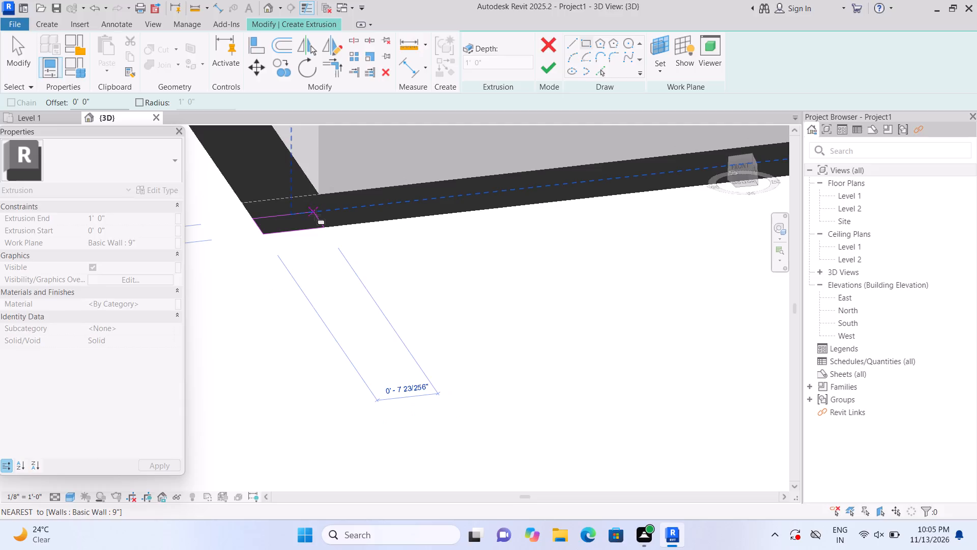
pyautogui.scroll(-15, 315, 215)
pyautogui.moveTo(608, 136); pyautogui.dragTo(616, 215, button='middle')
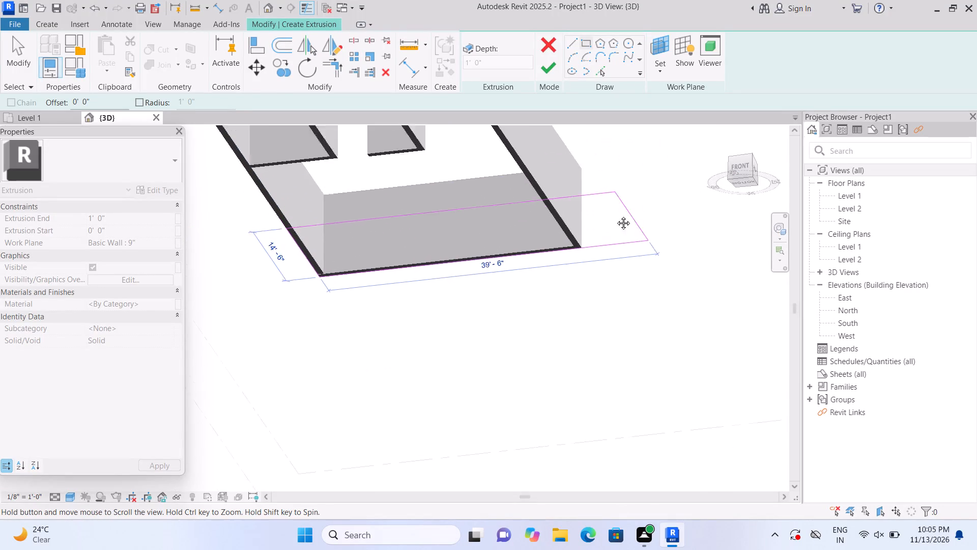
pyautogui.moveTo(616, 215); pyautogui.dragTo(624, 290, button='middle')
pyautogui.scroll(2, 493, 207)
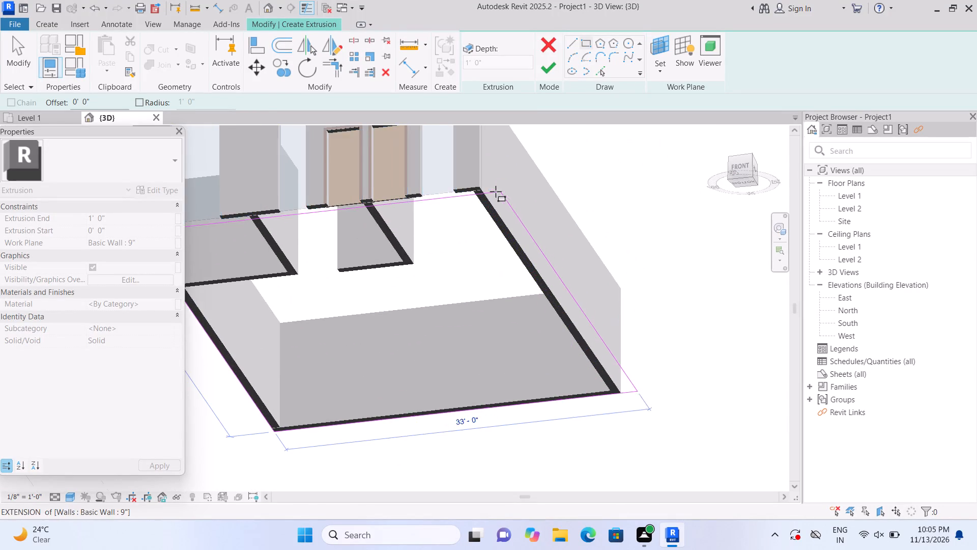
pyautogui.scroll(1, 493, 194)
pyautogui.moveTo(495, 195); pyautogui.dragTo(592, 253, button='middle')
pyautogui.scroll(2, 528, 241)
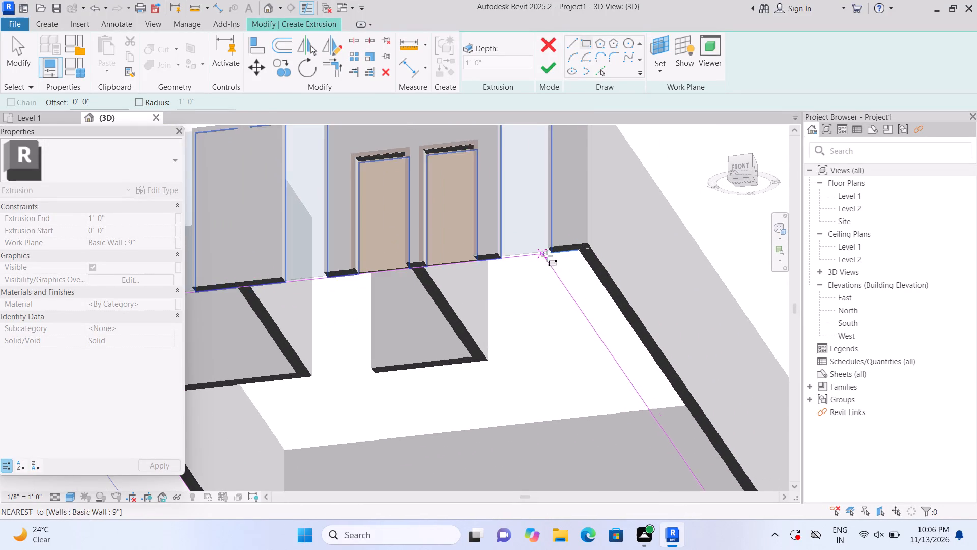
pyautogui.scroll(4, 555, 257)
pyautogui.scroll(1, 600, 232)
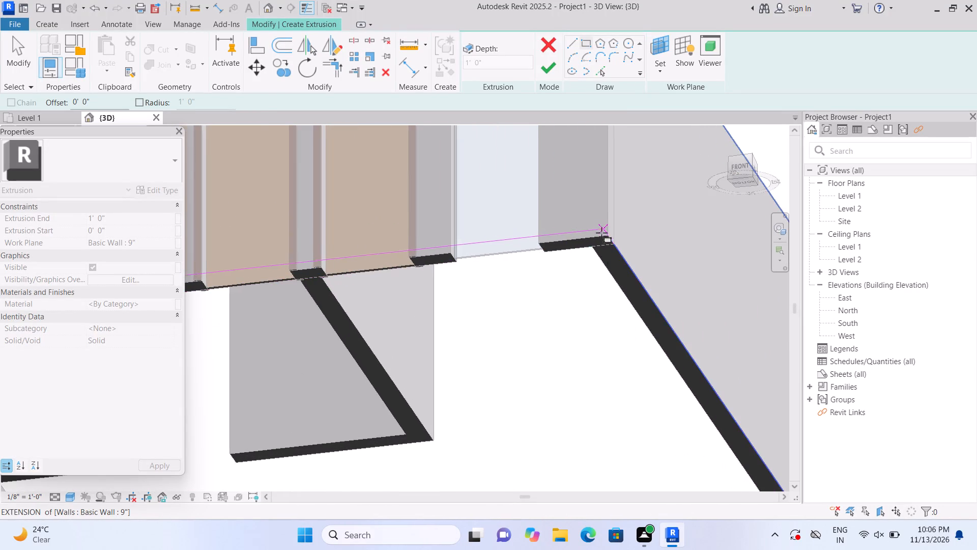
pyautogui.scroll(6, 606, 243)
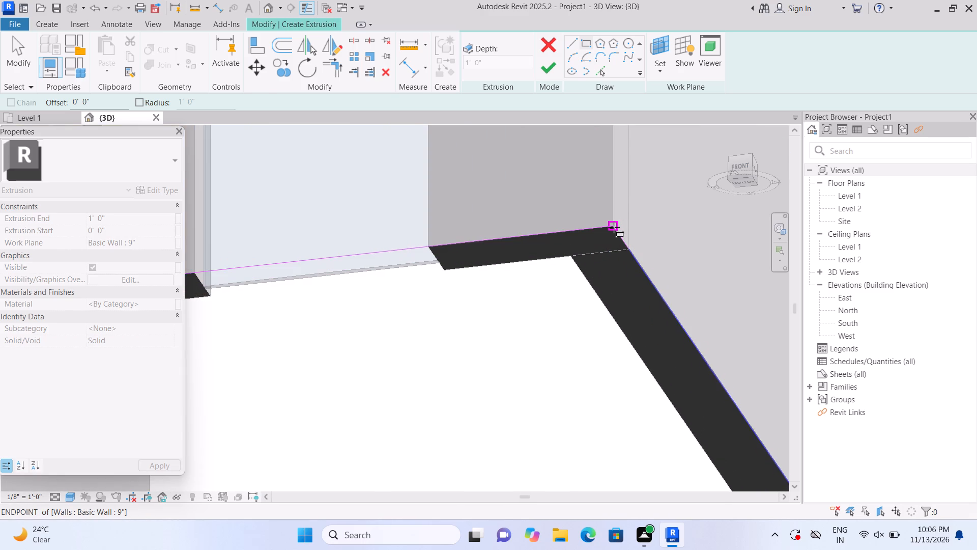
pyautogui.click(614, 228)
pyautogui.click(549, 70)
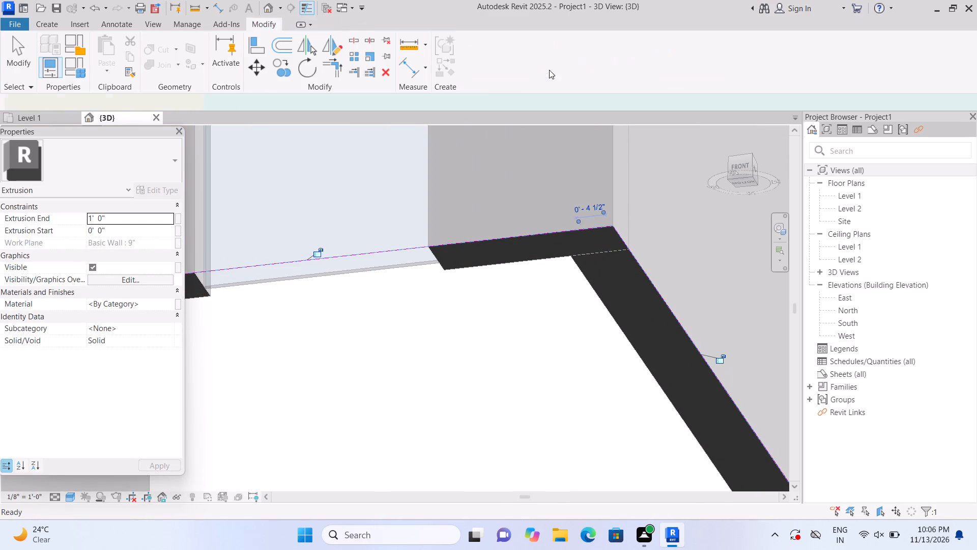
# Stretch the base extrusion's south edge outward to form an apron in front of the door facade.
pyautogui.scroll(-19, 576, 268)
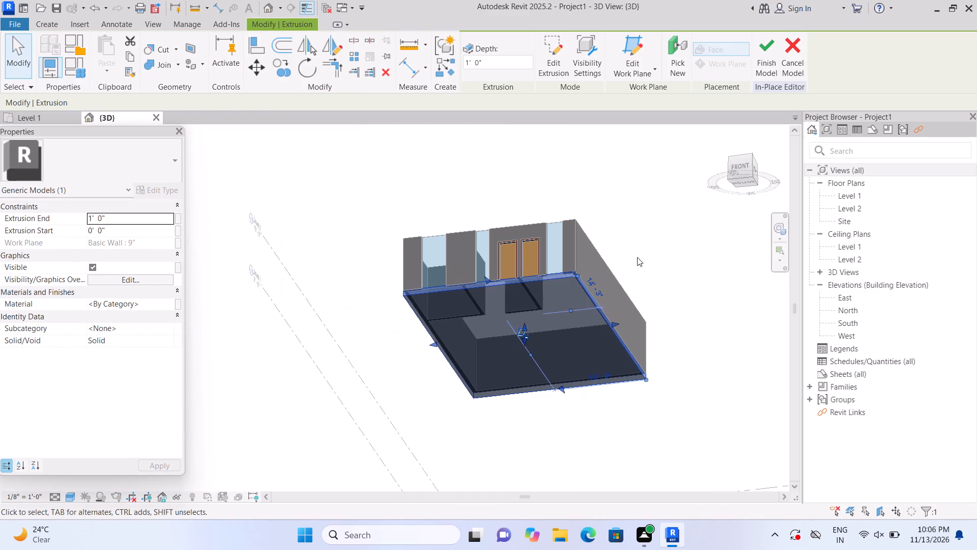
pyautogui.moveTo(639, 257); pyautogui.dragTo(644, 265)
pyautogui.keyDown('shift'); pyautogui.moveTo(641, 250); pyautogui.dragTo(635, 399, button='middle'); pyautogui.keyUp('shift')
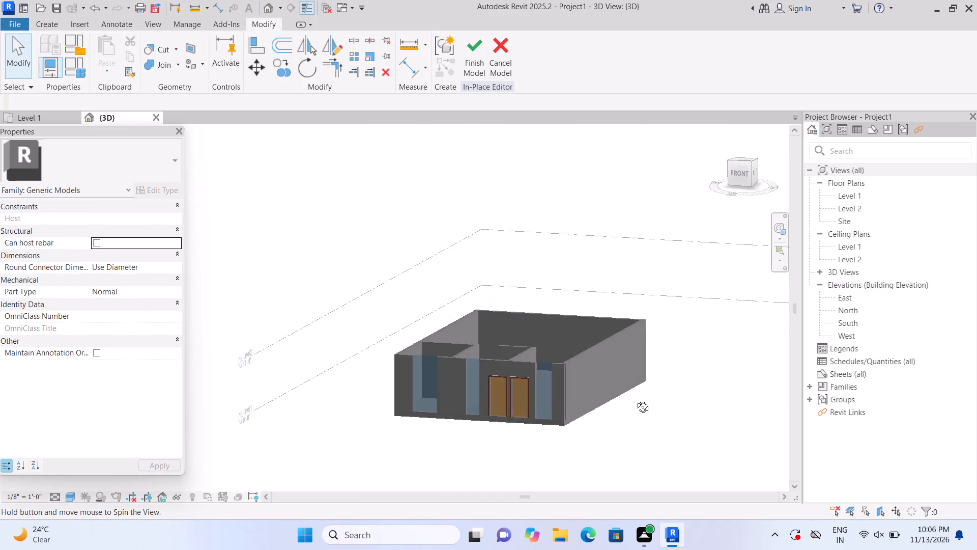
pyautogui.keyDown('shift'); pyautogui.moveTo(635, 399); pyautogui.dragTo(586, 422, button='middle'); pyautogui.keyUp('shift')
pyautogui.scroll(2, 530, 419)
pyautogui.moveTo(543, 419); pyautogui.dragTo(571, 456, button='middle')
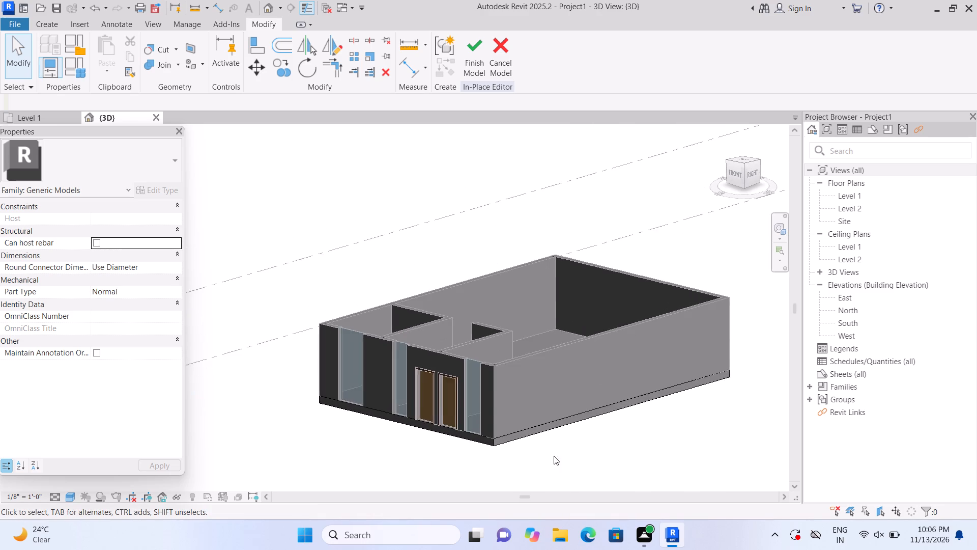
pyautogui.scroll(3, 489, 455)
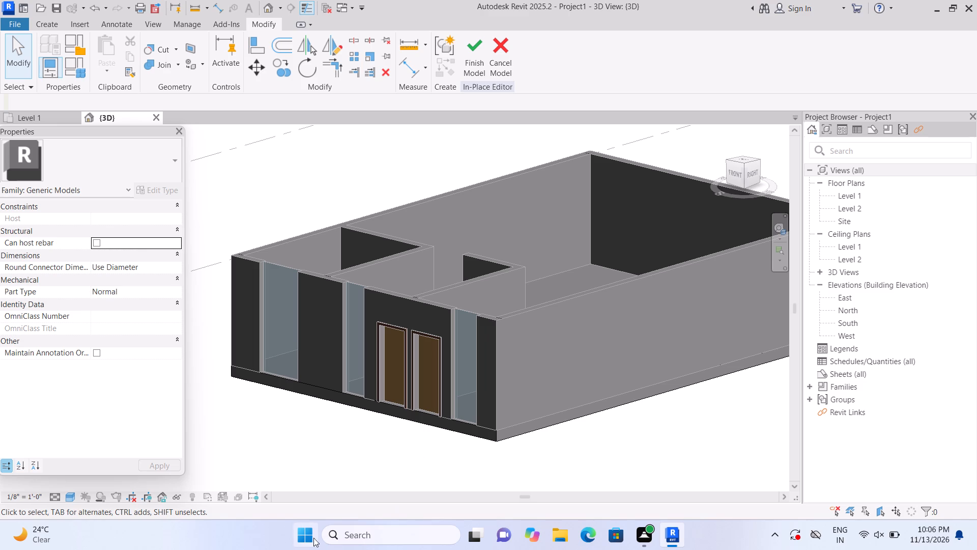
pyautogui.moveTo(340, 510); pyautogui.dragTo(347, 459, button='middle')
pyautogui.scroll(4, 346, 465)
pyautogui.click(520, 401)
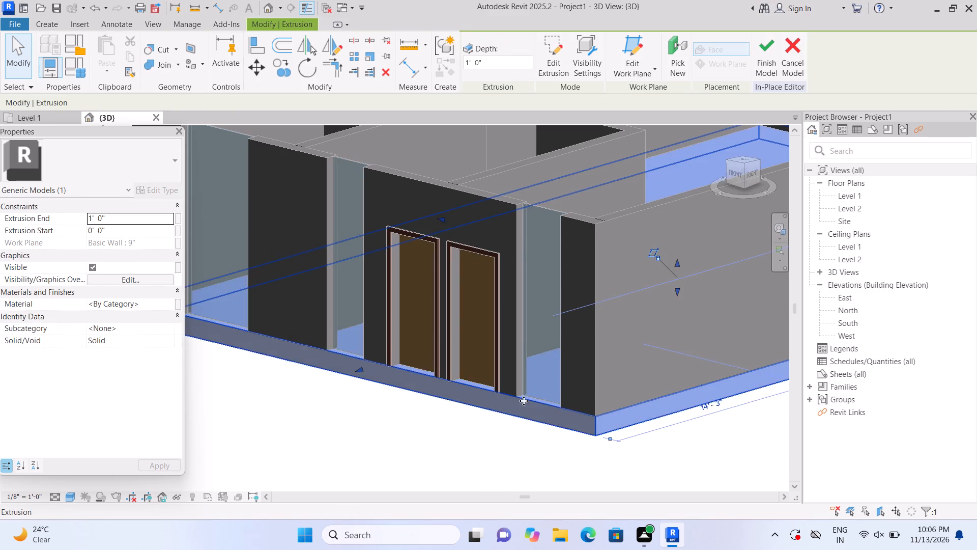
pyautogui.scroll(-3, 524, 401)
pyautogui.moveTo(415, 379); pyautogui.dragTo(400, 397)
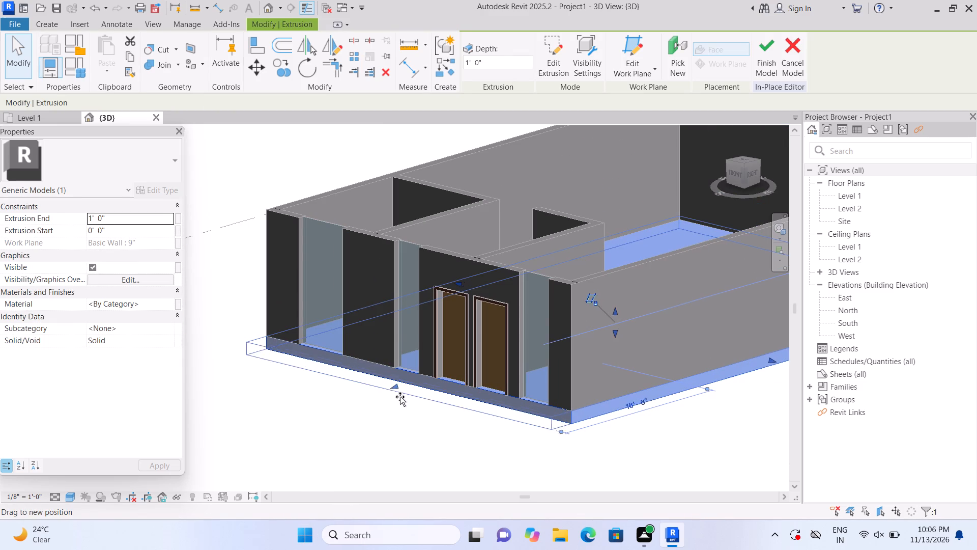
pyautogui.moveTo(400, 397); pyautogui.dragTo(356, 430)
# Stretch the base extrusion's east and west edges outward beyond the building's side walls.
pyautogui.moveTo(581, 441); pyautogui.dragTo(465, 413, button='middle')
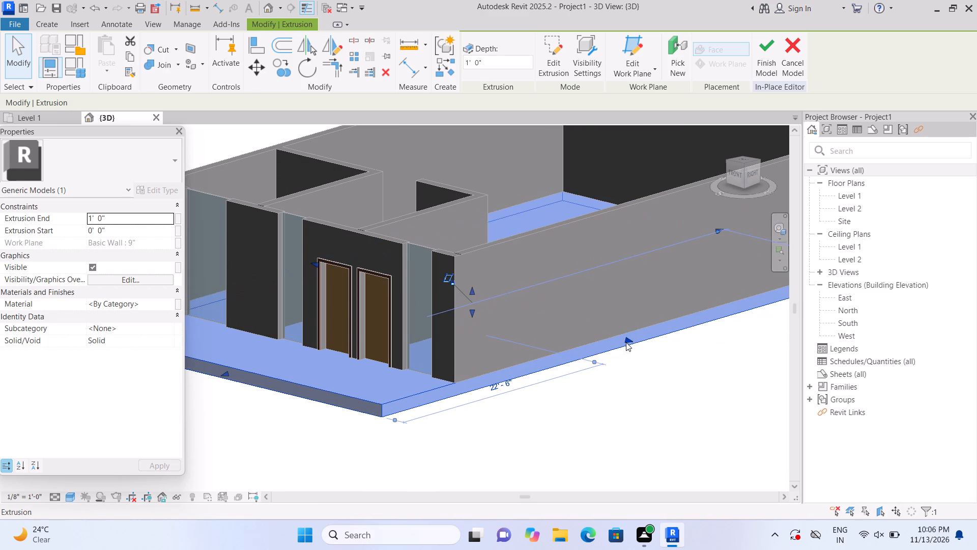
pyautogui.moveTo(627, 339); pyautogui.dragTo(653, 351)
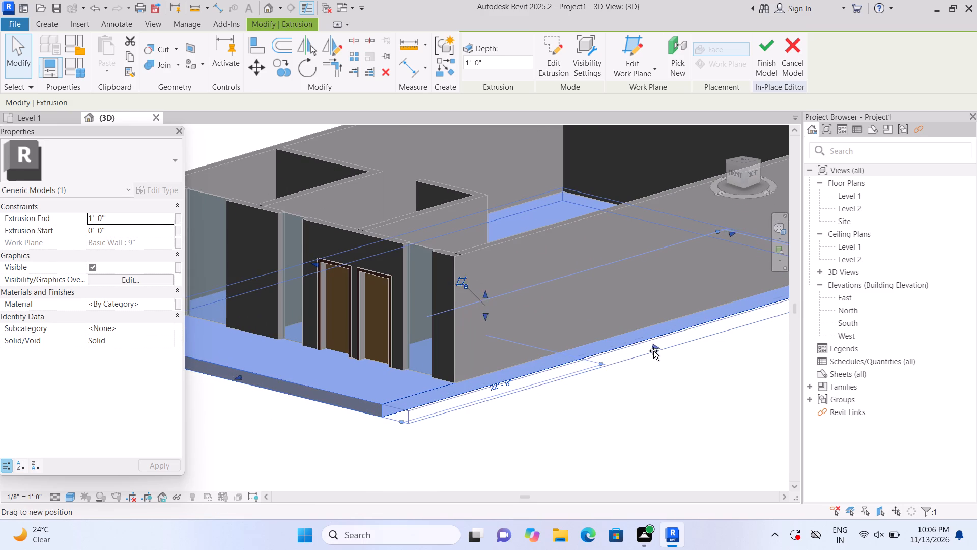
pyautogui.moveTo(653, 351); pyautogui.dragTo(696, 380)
pyautogui.scroll(-4, 693, 381)
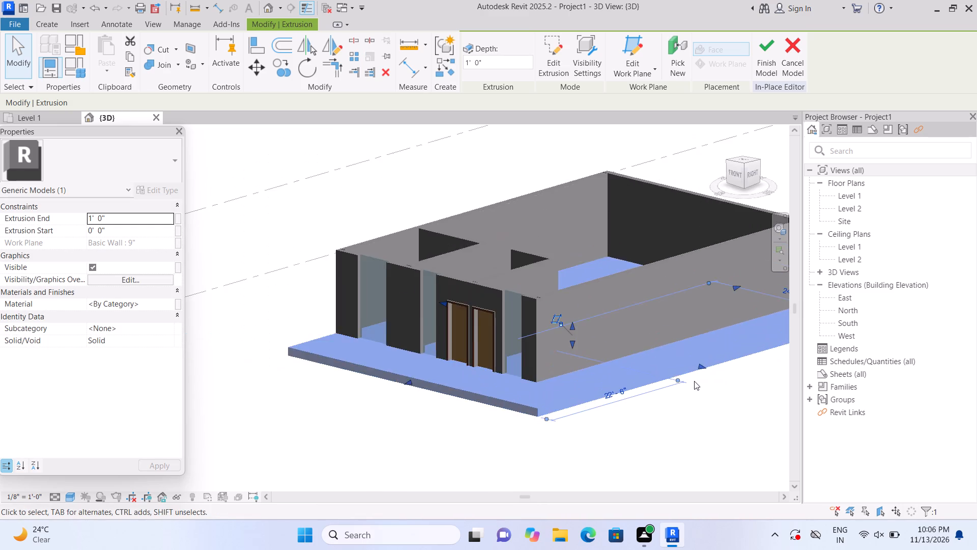
pyautogui.scroll(-2, 694, 381)
pyautogui.keyDown('shift'); pyautogui.moveTo(470, 417); pyautogui.dragTo(610, 472, button='middle'); pyautogui.keyUp('shift')
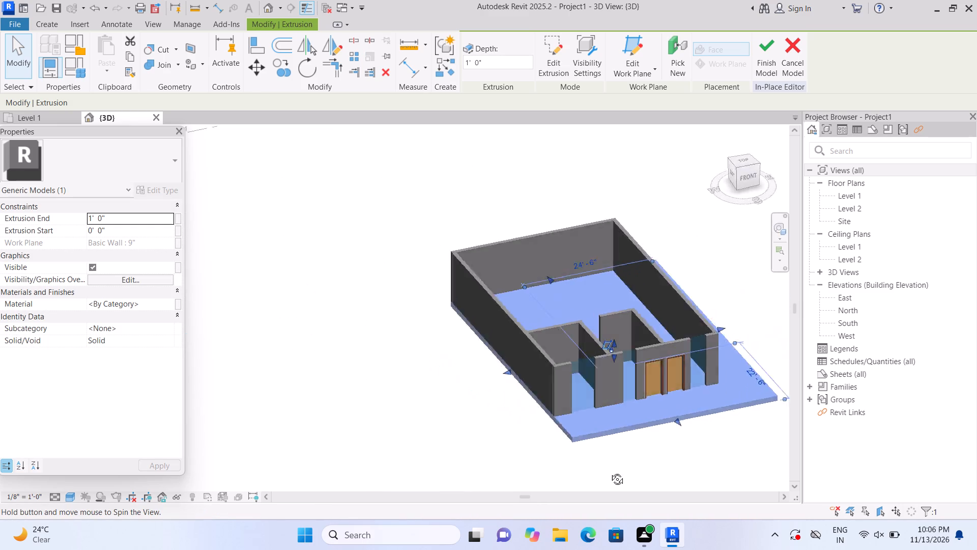
pyautogui.keyDown('shift'); pyautogui.moveTo(610, 472); pyautogui.dragTo(676, 458, button='middle'); pyautogui.keyUp('shift')
pyautogui.scroll(1, 587, 432)
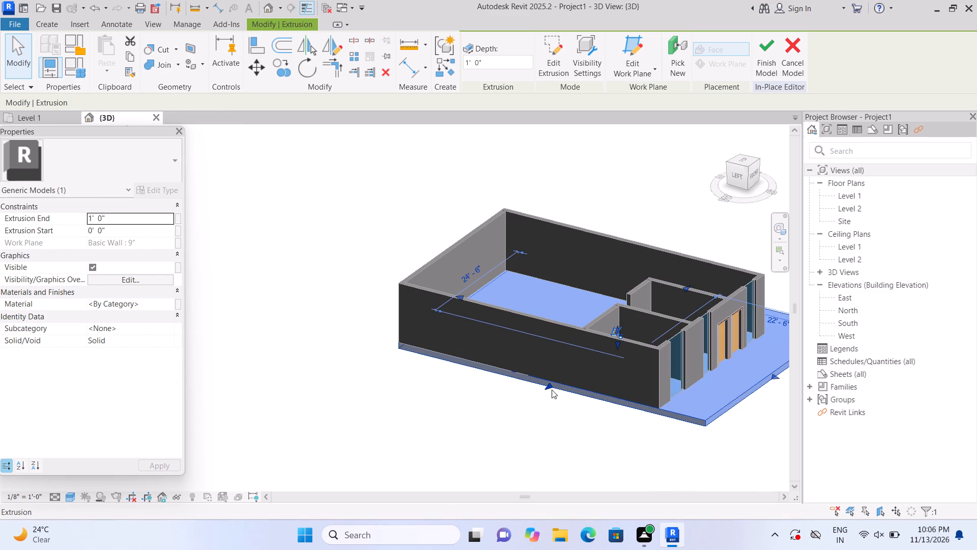
pyautogui.moveTo(548, 385); pyautogui.dragTo(512, 415)
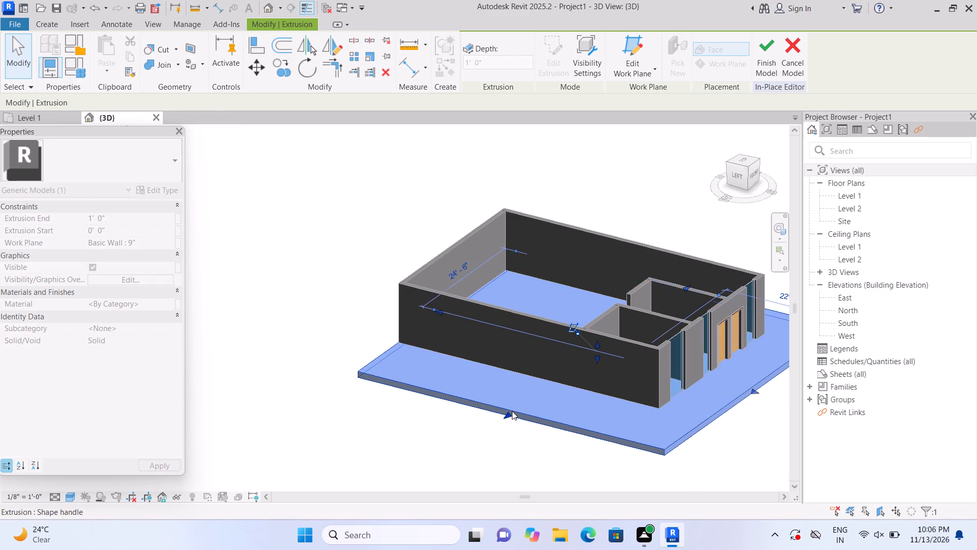
# Stretch the base extrusion's north edge outward beyond the rear wall and deselect the extrusion.
pyautogui.scroll(-2, 480, 427)
pyautogui.keyDown('shift'); pyautogui.moveTo(343, 431); pyautogui.dragTo(498, 479, button='middle'); pyautogui.keyUp('shift')
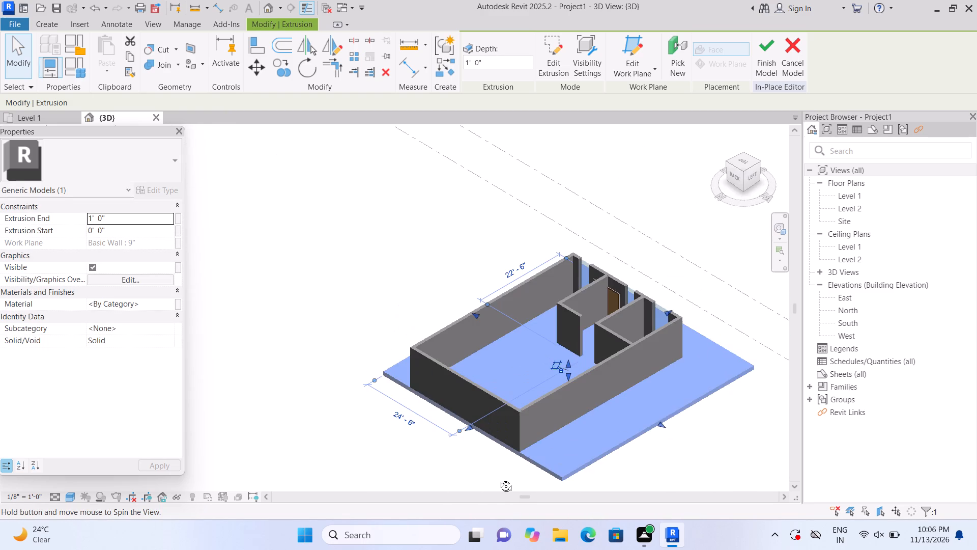
pyautogui.keyDown('shift'); pyautogui.moveTo(498, 479); pyautogui.dragTo(499, 478, button='middle'); pyautogui.keyUp('shift')
pyautogui.scroll(2, 483, 464)
pyautogui.moveTo(479, 451); pyautogui.dragTo(482, 399, button='middle')
pyautogui.moveTo(474, 364); pyautogui.dragTo(465, 371)
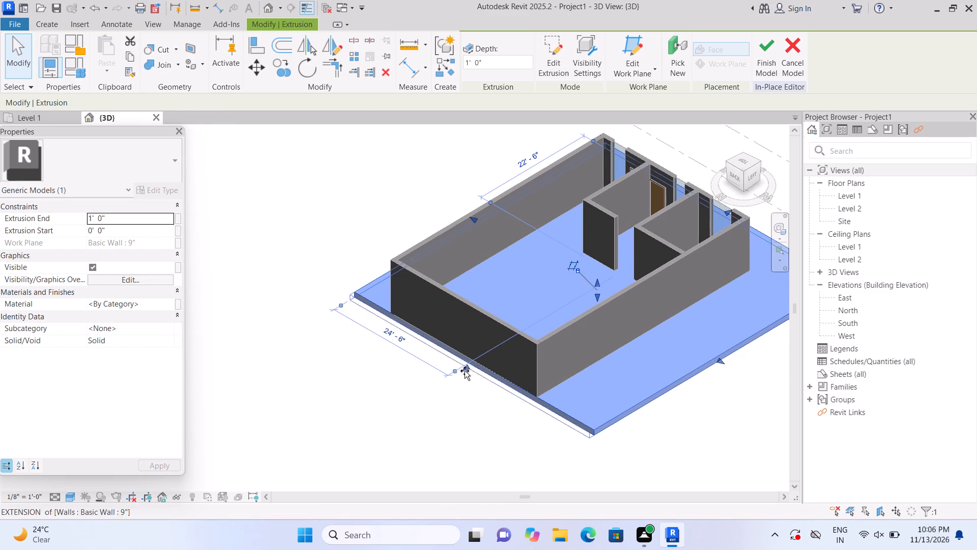
pyautogui.moveTo(465, 371); pyautogui.dragTo(425, 386)
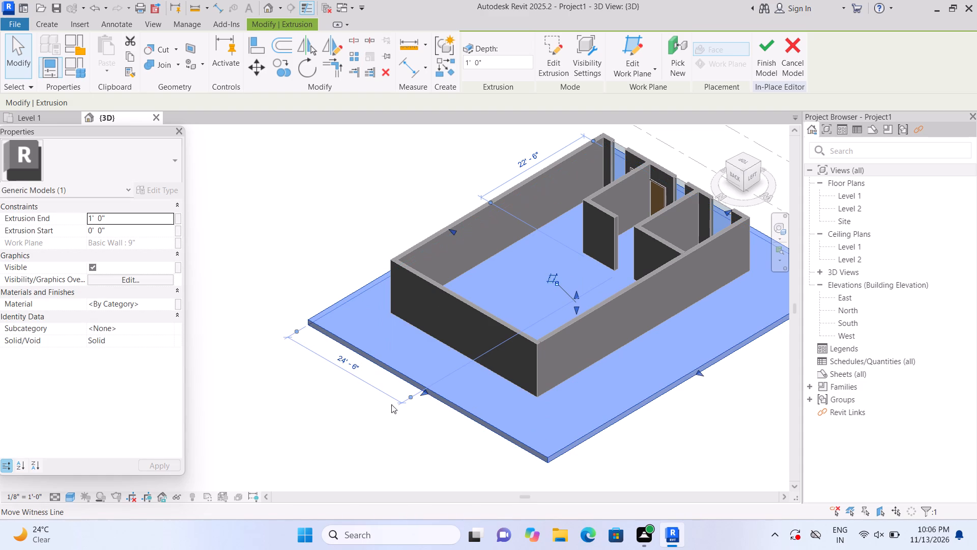
pyautogui.click(360, 423)
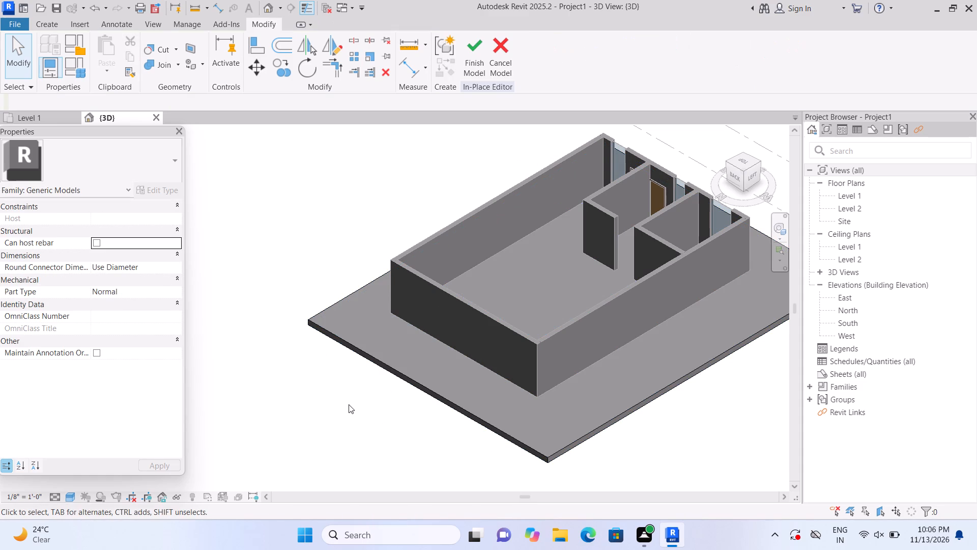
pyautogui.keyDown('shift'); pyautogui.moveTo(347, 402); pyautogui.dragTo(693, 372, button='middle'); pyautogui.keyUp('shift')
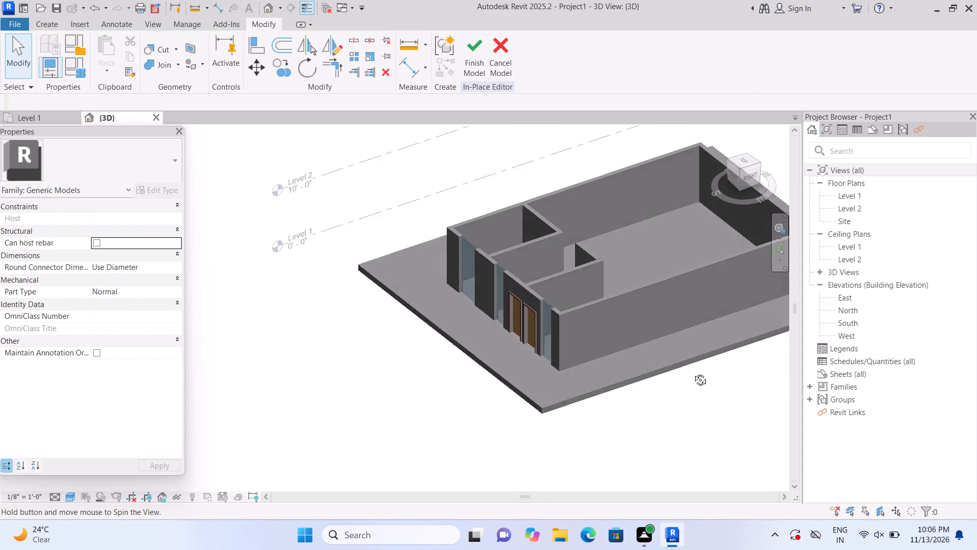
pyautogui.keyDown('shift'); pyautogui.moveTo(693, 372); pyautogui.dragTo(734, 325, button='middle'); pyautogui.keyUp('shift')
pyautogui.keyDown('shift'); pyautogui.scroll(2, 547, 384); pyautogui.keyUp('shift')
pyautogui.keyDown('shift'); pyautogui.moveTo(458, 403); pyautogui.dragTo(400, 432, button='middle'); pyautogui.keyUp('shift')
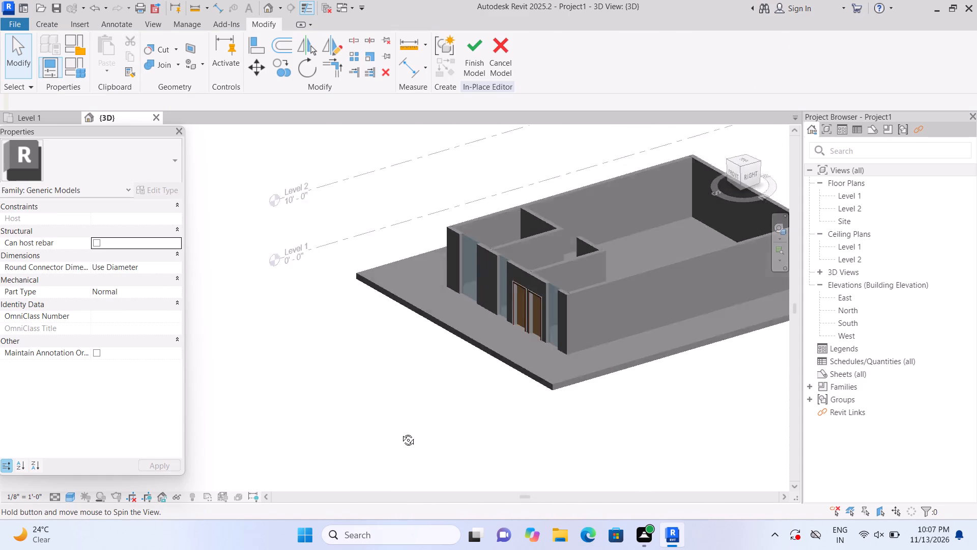
# Examine the door facade and the extended base slab up close from the front corner.
pyautogui.keyDown('shift'); pyautogui.moveTo(400, 432); pyautogui.dragTo(491, 420, button='middle'); pyautogui.keyUp('shift')
pyautogui.keyDown('shift'); pyautogui.scroll(1, 482, 395); pyautogui.keyUp('shift')
pyautogui.keyDown('shift'); pyautogui.moveTo(482, 395); pyautogui.dragTo(440, 422, button='middle'); pyautogui.keyUp('shift')
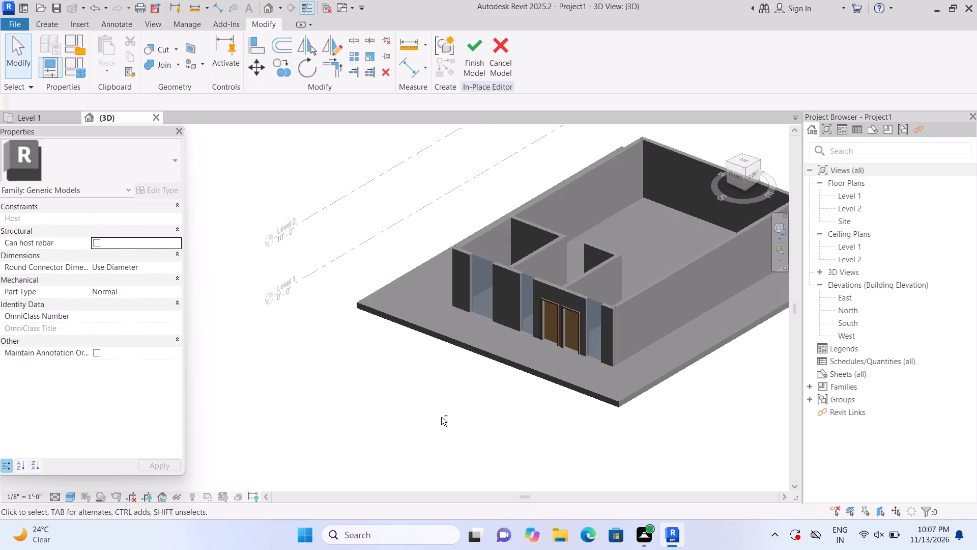
pyautogui.scroll(1, 443, 406)
pyautogui.moveTo(442, 372); pyautogui.dragTo(355, 422, button='middle')
pyautogui.scroll(4, 362, 408)
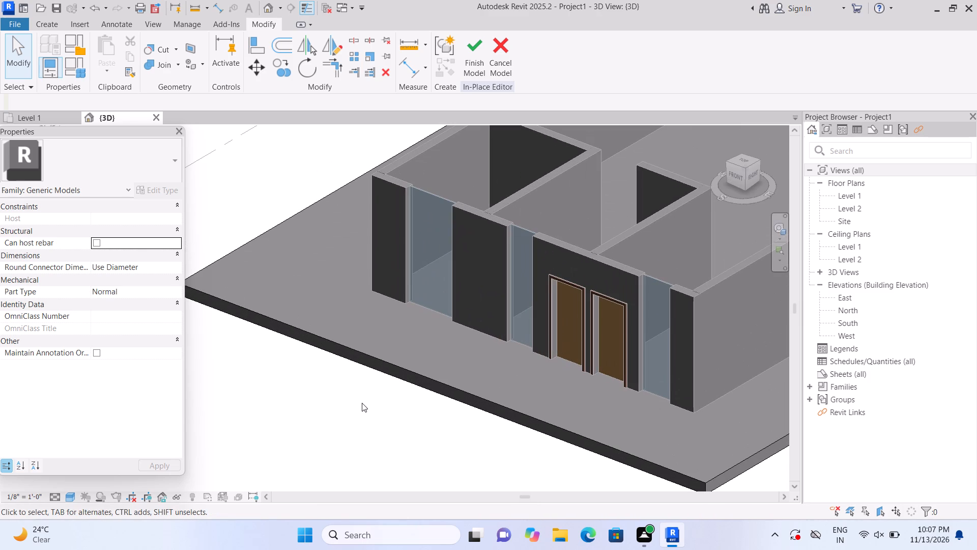
pyautogui.moveTo(426, 410); pyautogui.dragTo(370, 423, button='middle')
pyautogui.moveTo(371, 420); pyautogui.dragTo(377, 401, button='middle')
pyautogui.scroll(1, 344, 138)
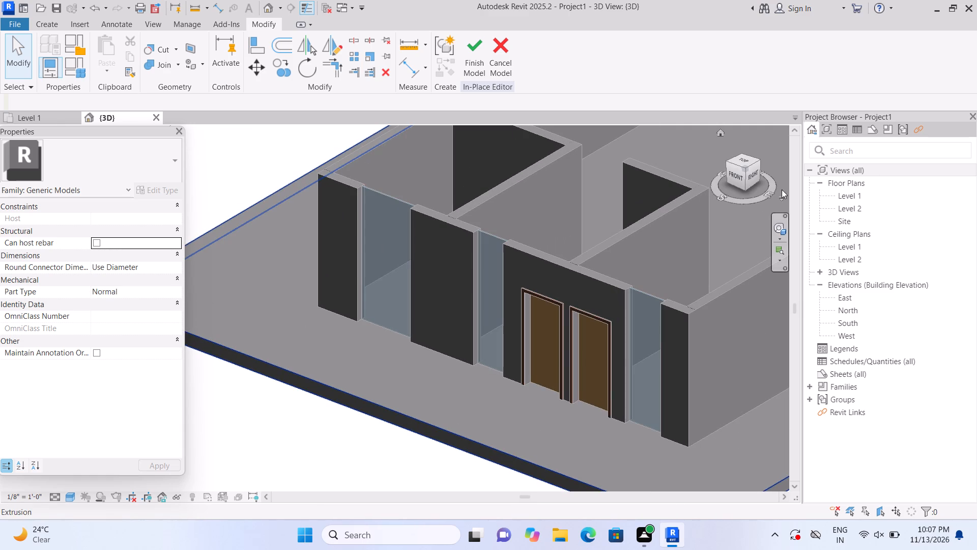
# Face the model straight on from the front and finish the in-place base model.
pyautogui.click(734, 170)
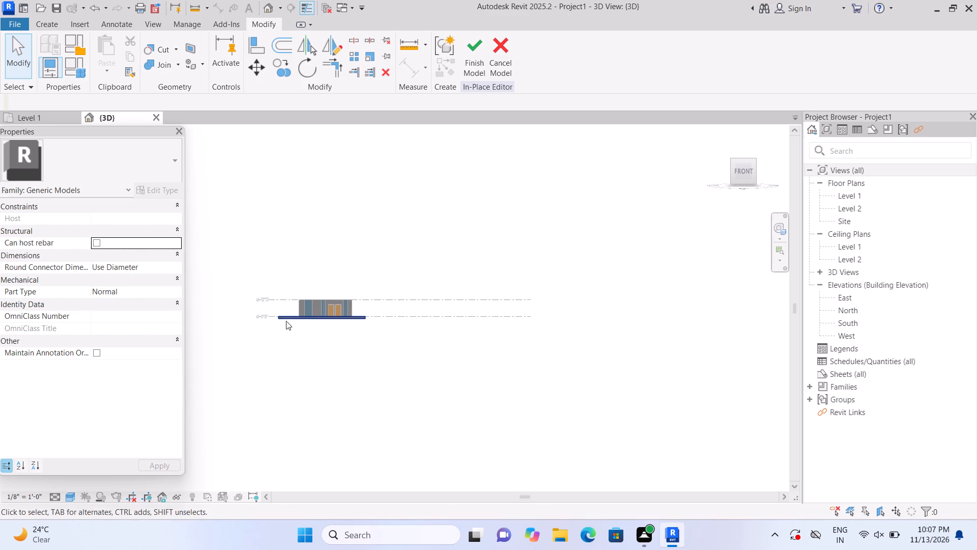
pyautogui.scroll(4, 293, 318)
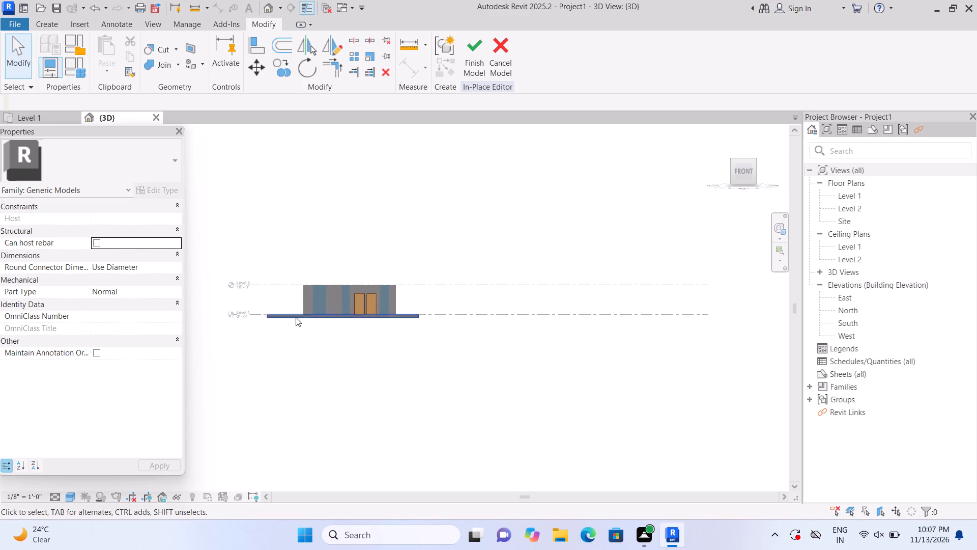
pyautogui.scroll(11, 301, 305)
pyautogui.moveTo(296, 298); pyautogui.dragTo(262, 303, button='middle')
pyautogui.scroll(-5, 273, 291)
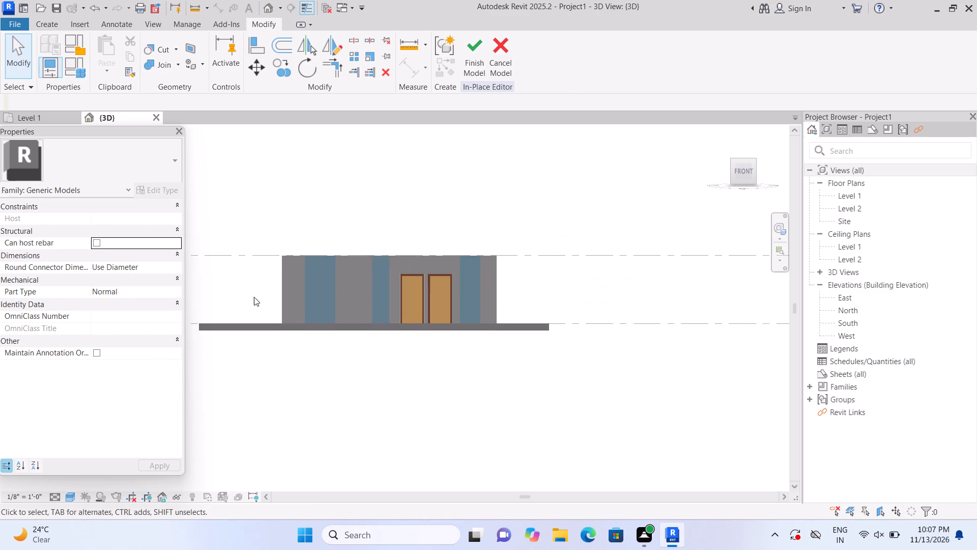
pyautogui.moveTo(243, 284); pyautogui.dragTo(262, 306, button='middle')
pyautogui.scroll(2, 279, 312)
pyautogui.scroll(3, 323, 330)
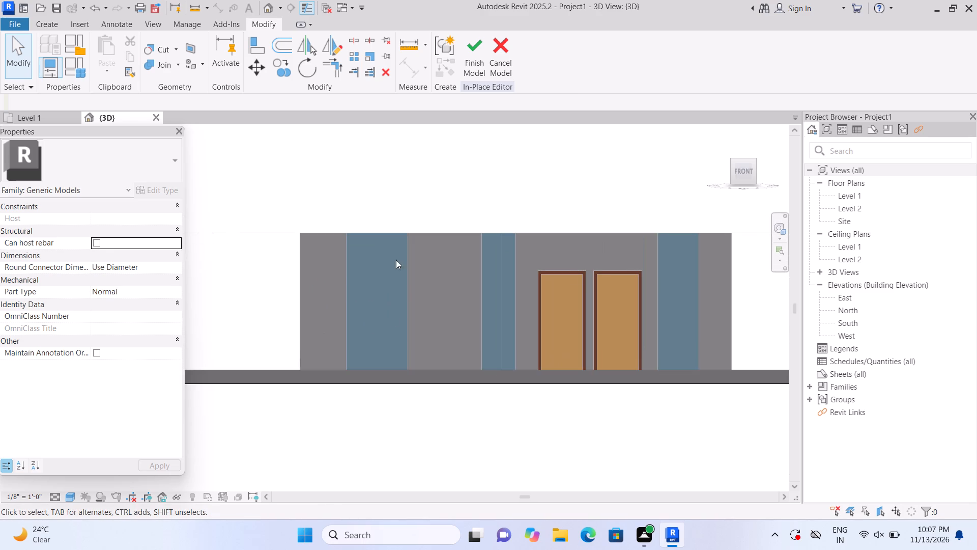
pyautogui.click(473, 60)
# Shrink the facade's westernmost curtain wall to a window opening with base offset about 2'-8" and height about 5'-5".
pyautogui.moveTo(432, 194); pyautogui.dragTo(415, 221, button='middle')
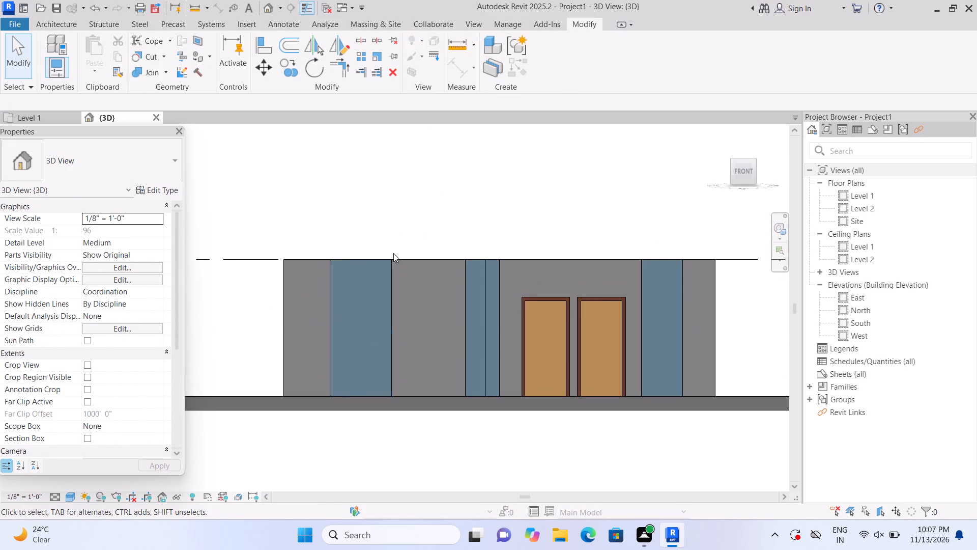
pyautogui.scroll(1, 393, 289)
pyautogui.click(384, 312)
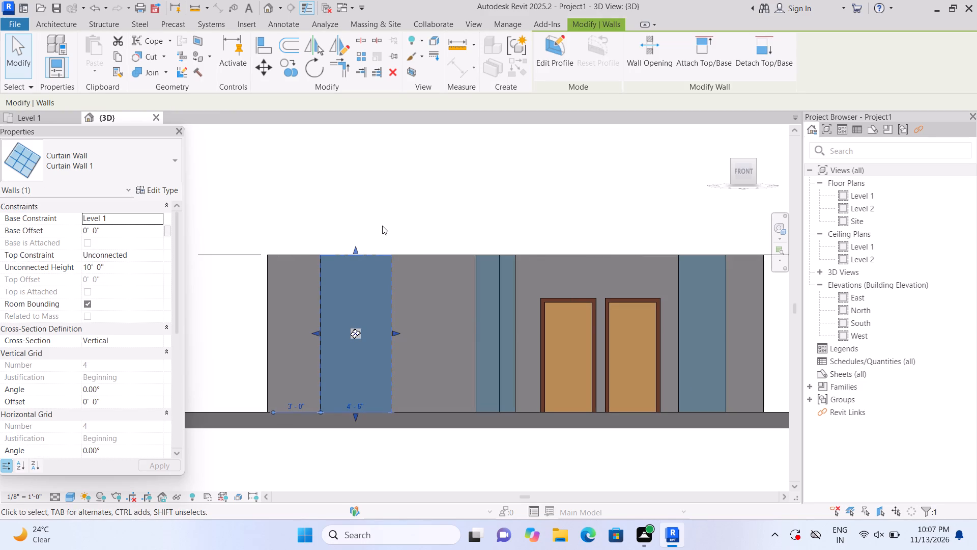
pyautogui.scroll(1, 372, 299)
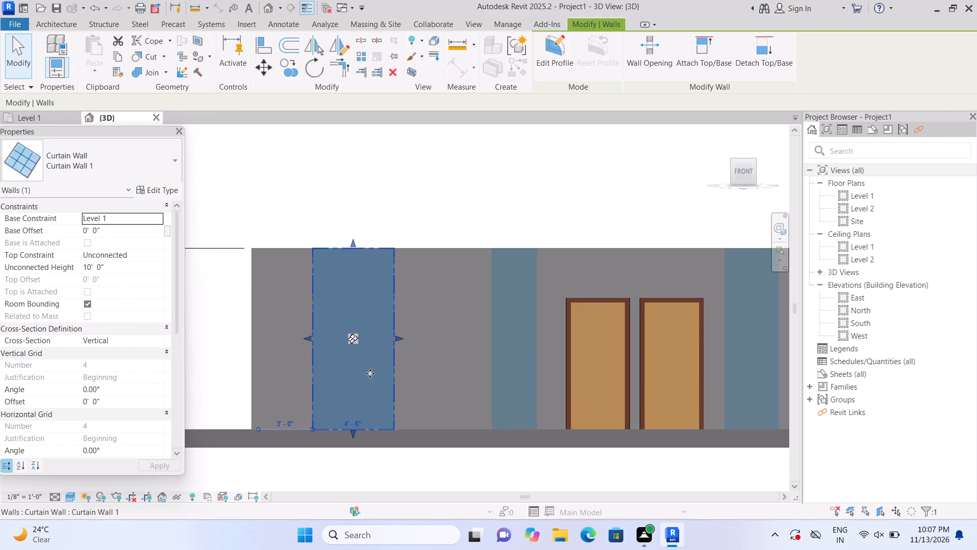
pyautogui.moveTo(352, 433); pyautogui.dragTo(350, 399)
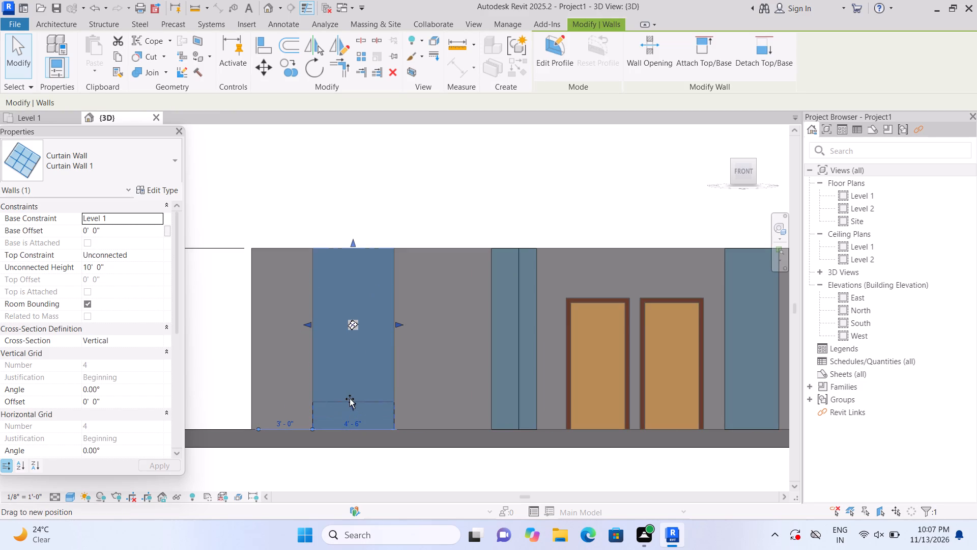
pyautogui.moveTo(350, 399); pyautogui.dragTo(348, 381)
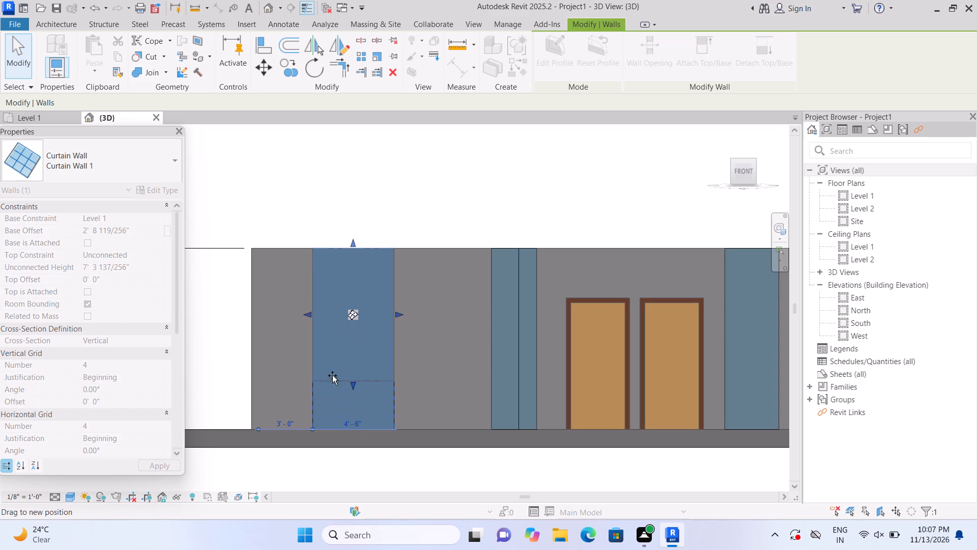
pyautogui.moveTo(354, 242); pyautogui.dragTo(360, 272)
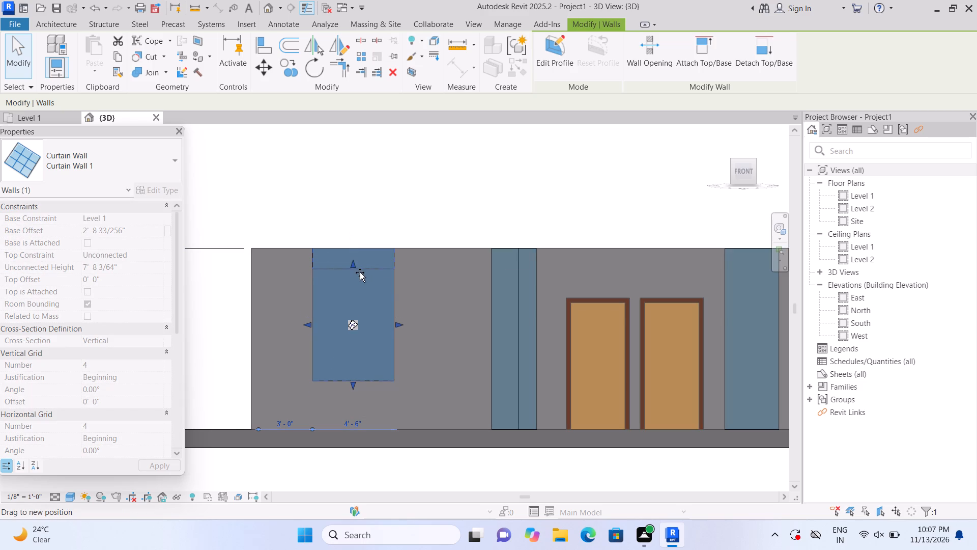
pyautogui.moveTo(360, 272); pyautogui.dragTo(362, 279)
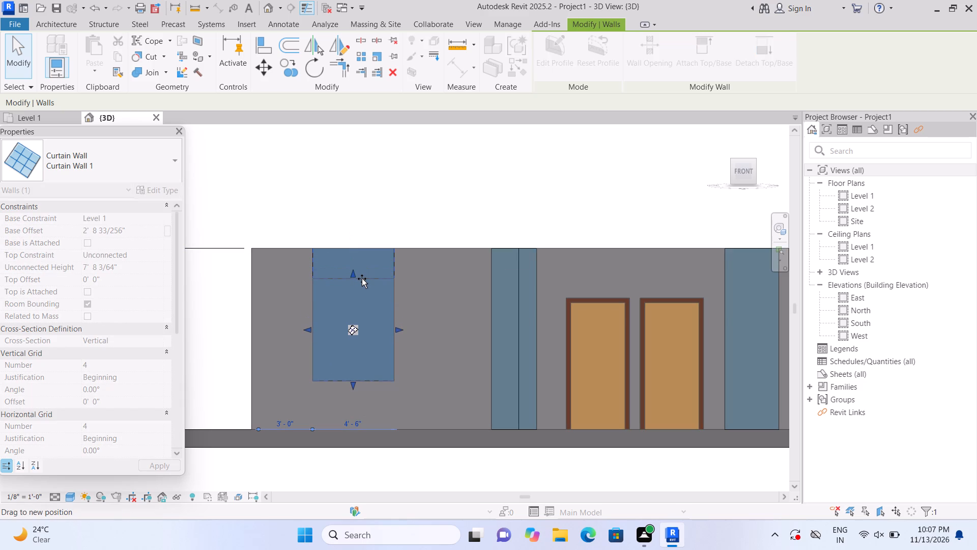
pyautogui.moveTo(362, 279); pyautogui.dragTo(364, 283)
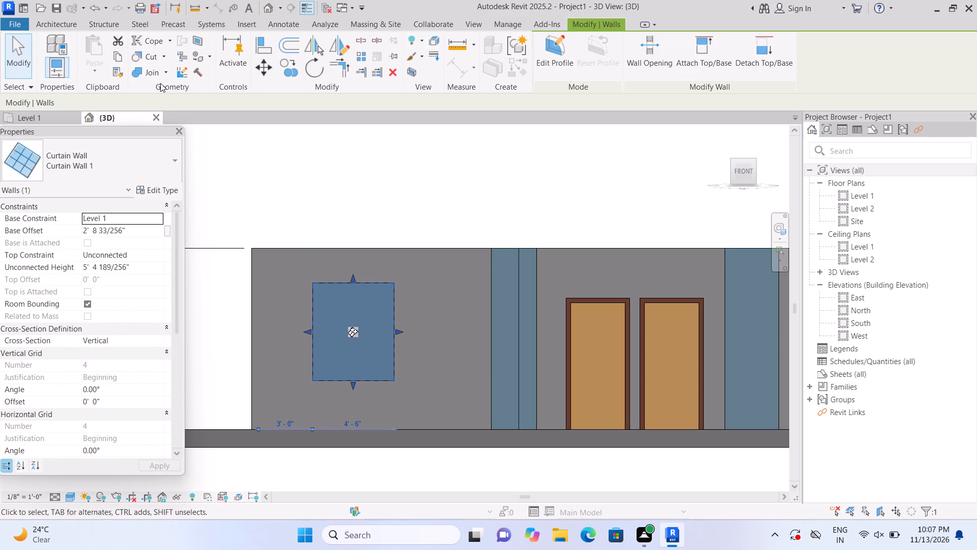
# Add a vertical curtain grid line at the midpoint of the westernmost window, making two 2'-3" panels.
pyautogui.click(79, 24)
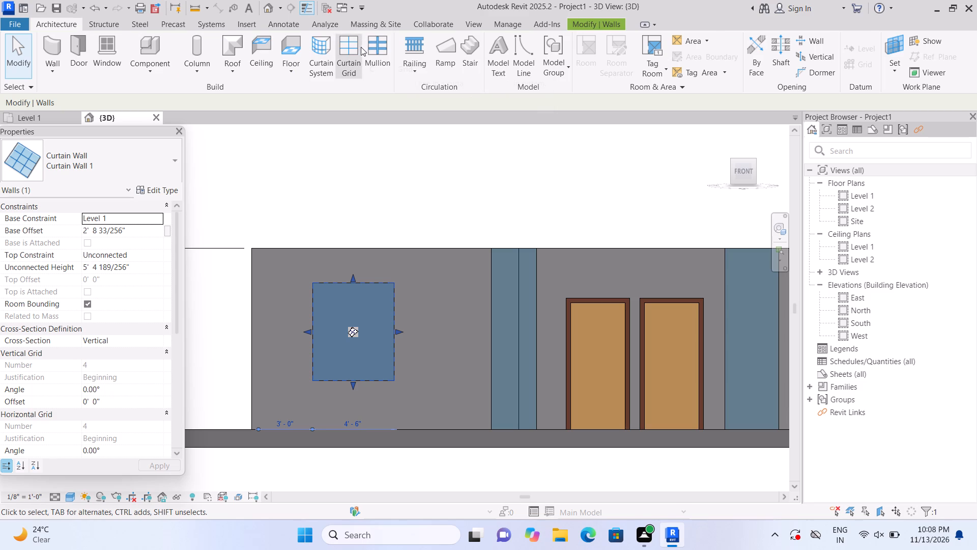
pyautogui.click(359, 64)
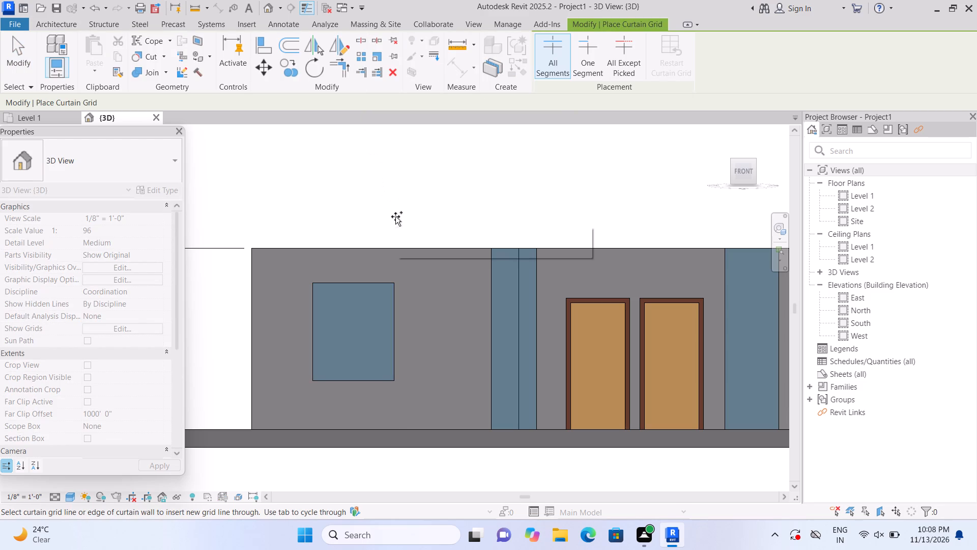
pyautogui.click(358, 298)
# Place 2.5" x 5" rectangular mullions on the westernmost window's centre grid line and all four border edges.
pyautogui.click(69, 27)
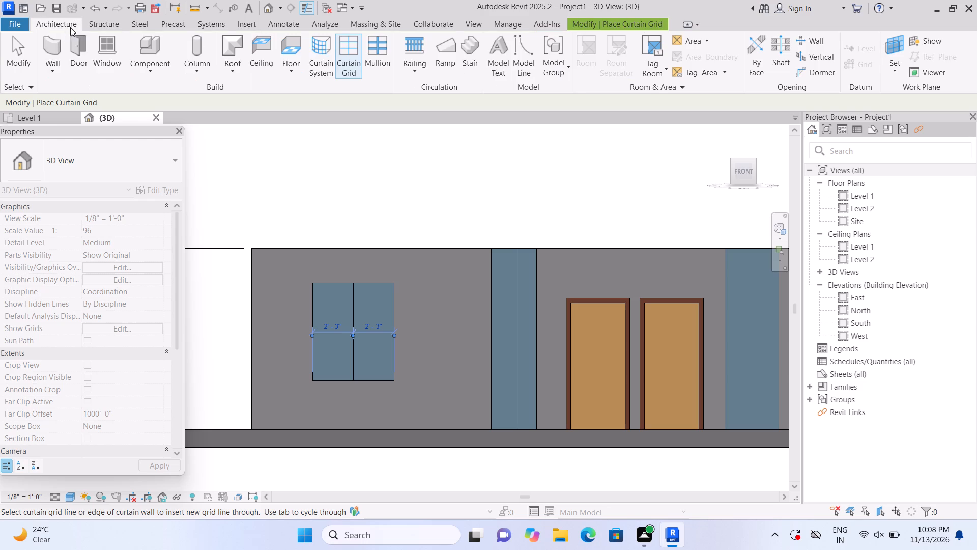
pyautogui.click(383, 74)
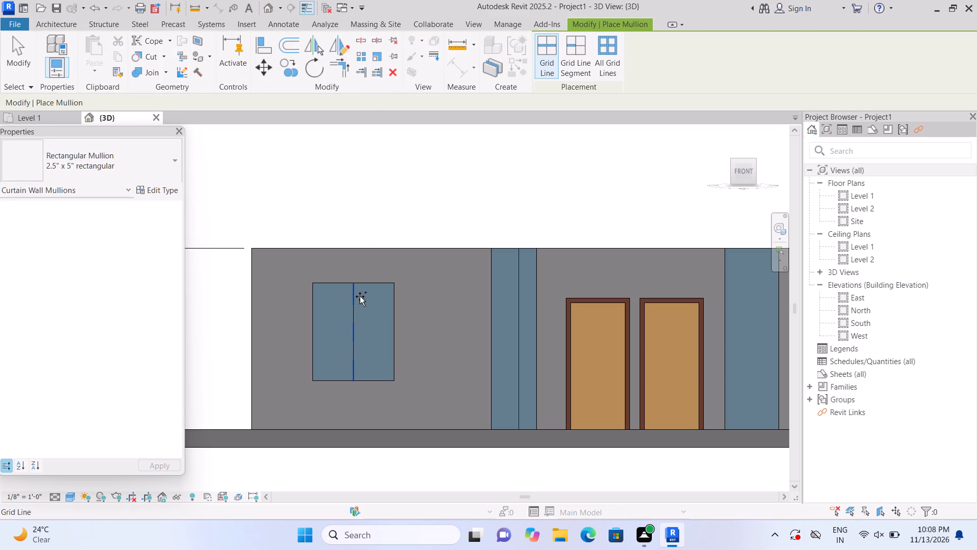
pyautogui.click(359, 299)
pyautogui.click(365, 288)
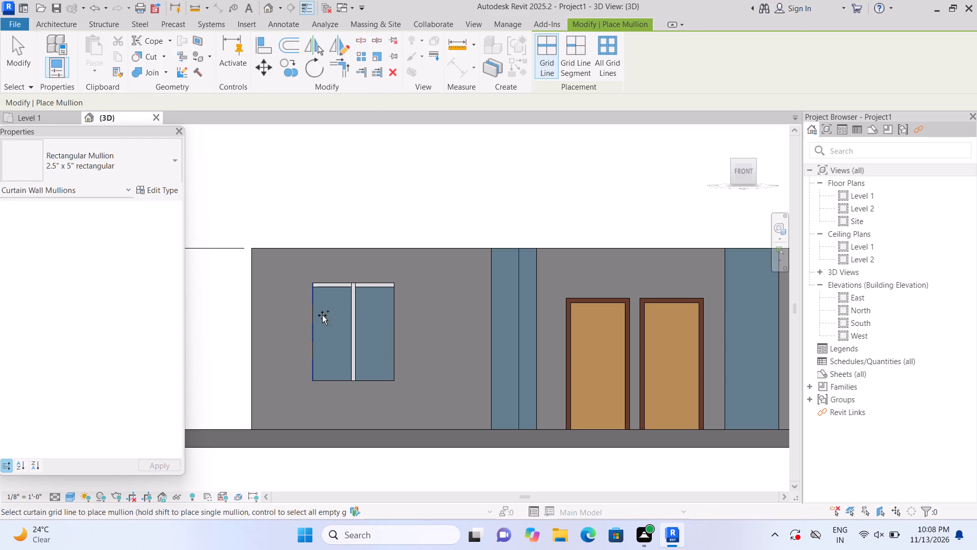
pyautogui.click(321, 316)
pyautogui.click(331, 376)
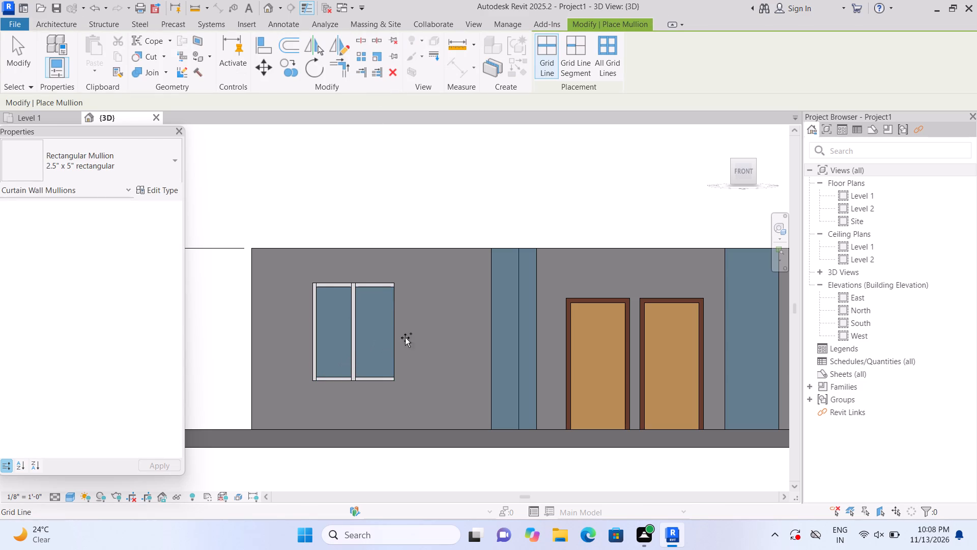
pyautogui.click(393, 346)
pyautogui.press('Escape')
# Widen the middle curtain wall, between the west window and the doors, westward to 3'-6".
pyautogui.moveTo(391, 235); pyautogui.dragTo(390, 236, button='middle')
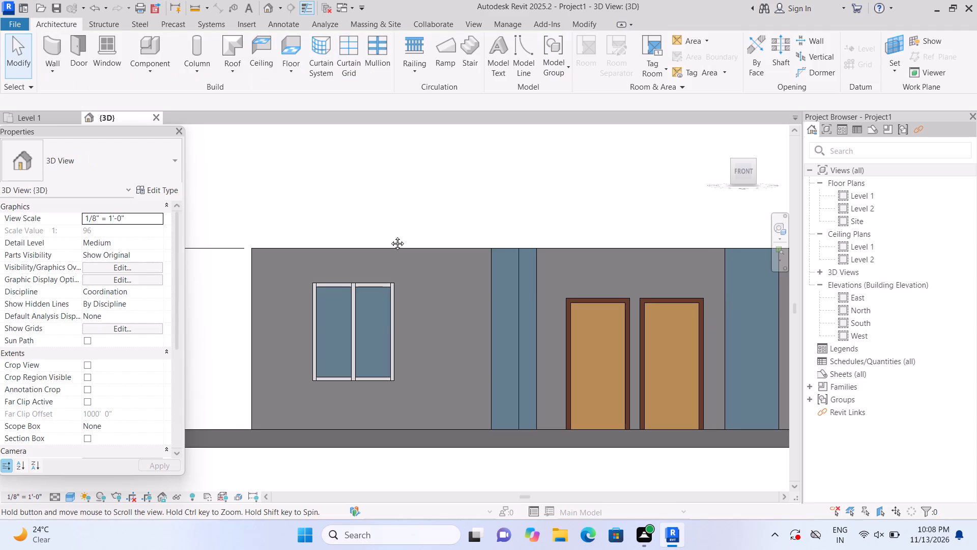
pyautogui.moveTo(390, 236); pyautogui.dragTo(312, 228, button='middle')
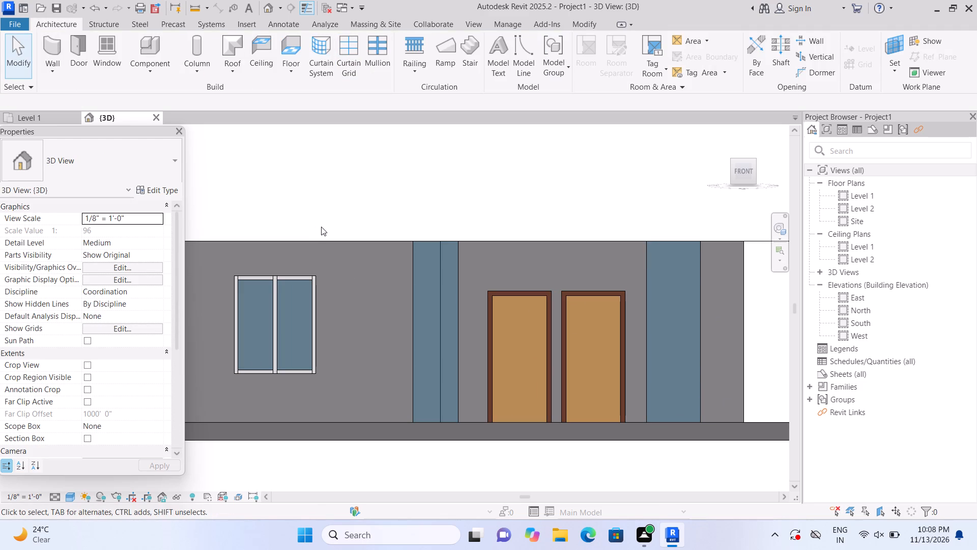
pyautogui.scroll(-2, 381, 287)
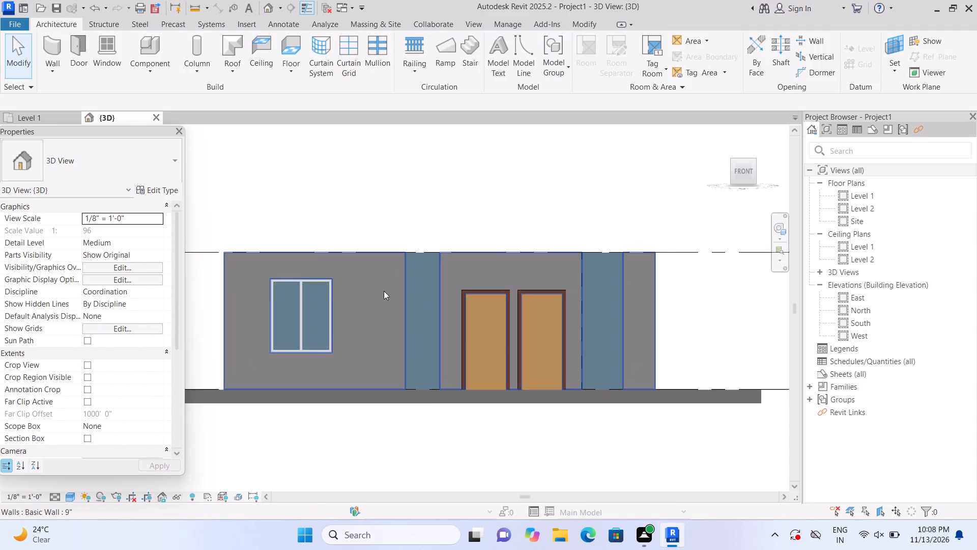
pyautogui.moveTo(355, 302); pyautogui.dragTo(368, 288, button='middle')
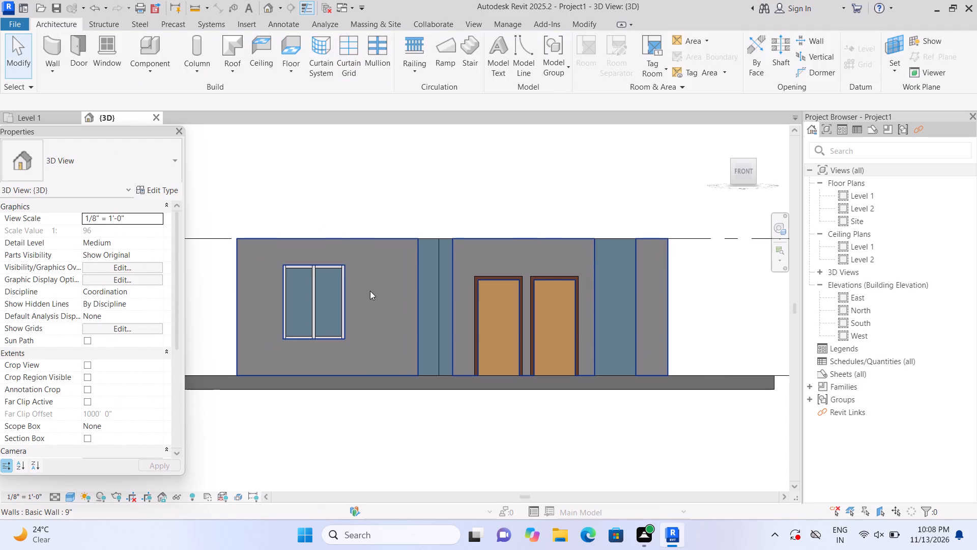
pyautogui.scroll(1, 370, 291)
pyautogui.click(427, 300)
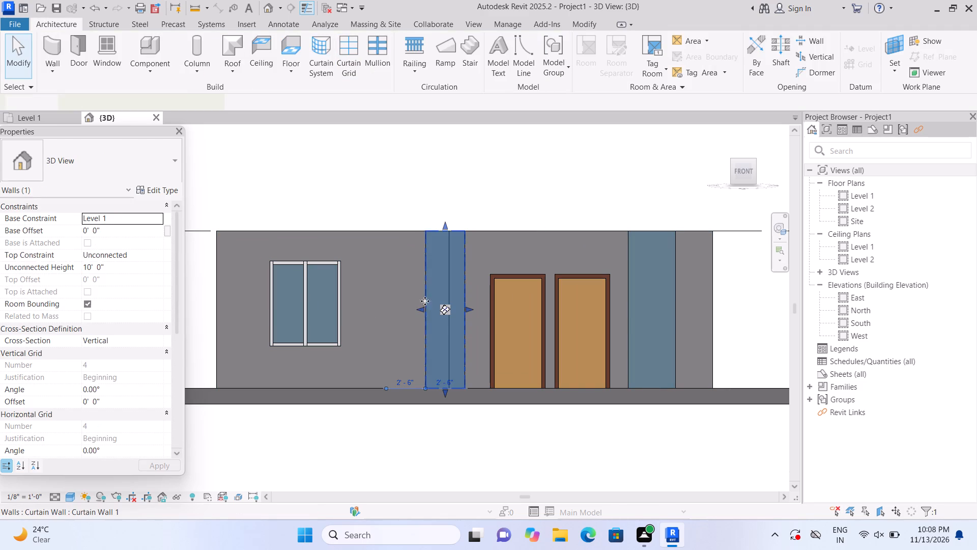
pyautogui.moveTo(420, 306); pyautogui.dragTo(410, 307)
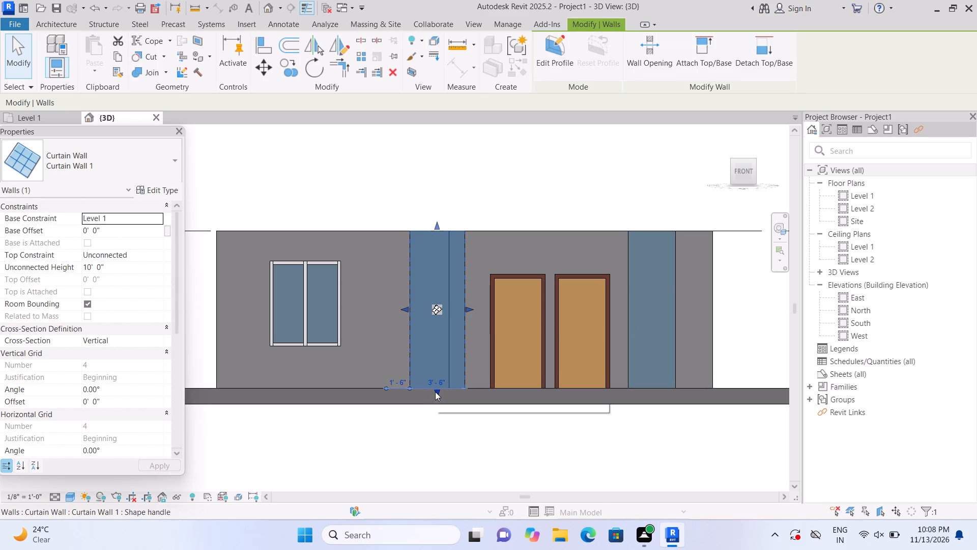
# Raise the middle curtain wall's base to about 2'-7" and lower its top for a height of about 5'-5".
pyautogui.moveTo(436, 391); pyautogui.dragTo(429, 349)
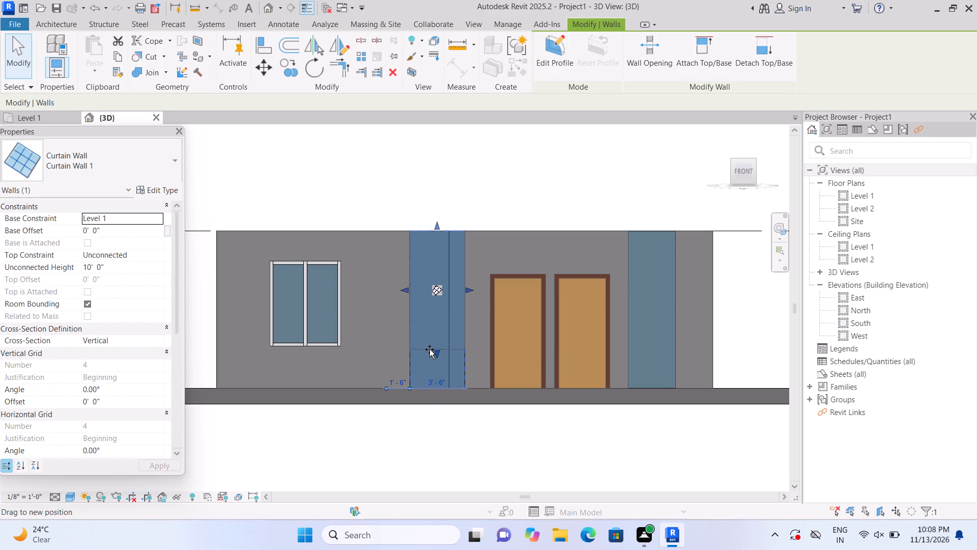
pyautogui.moveTo(429, 349); pyautogui.dragTo(427, 348)
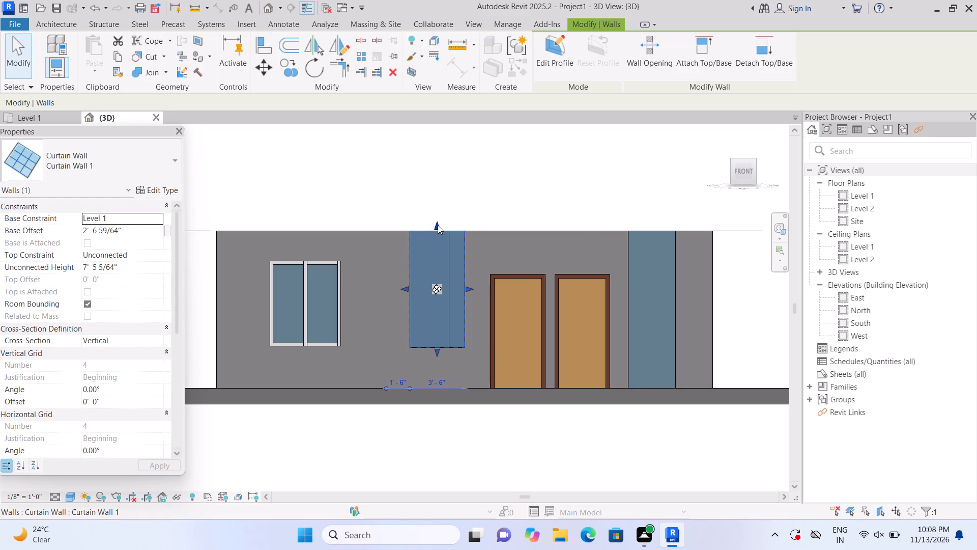
pyautogui.moveTo(438, 224); pyautogui.dragTo(444, 263)
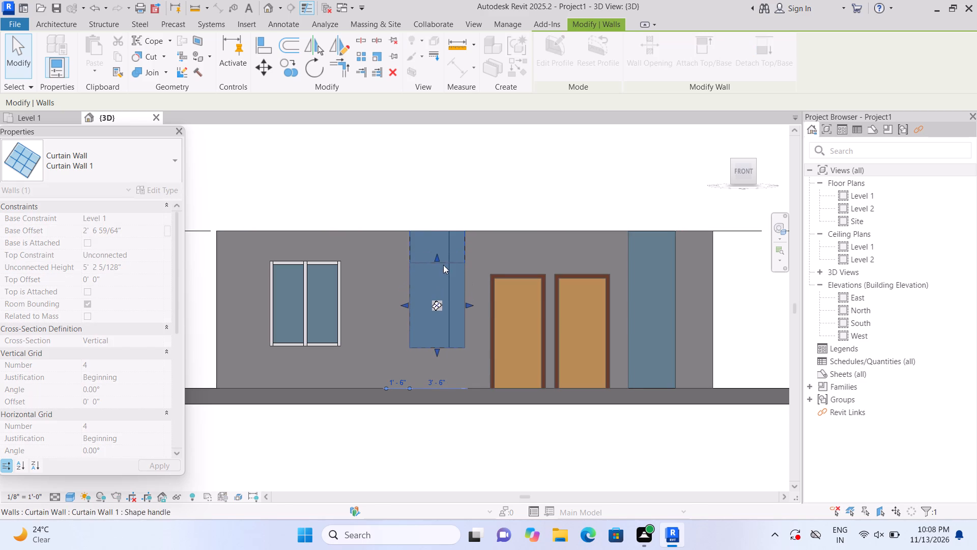
pyautogui.click(428, 200)
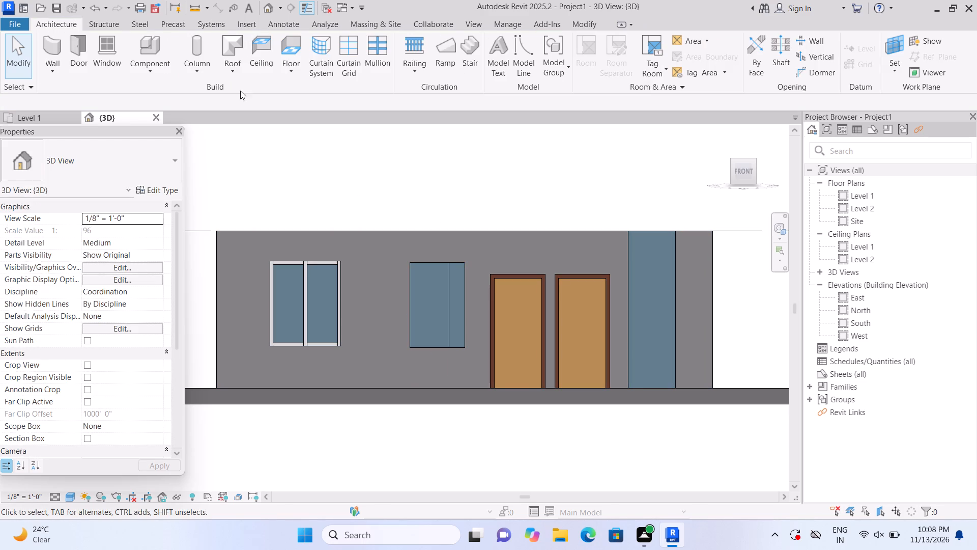
# Add a vertical curtain grid line at the midpoint of the middle window, making two 1'-9" panels.
pyautogui.click(349, 64)
pyautogui.scroll(2, 444, 303)
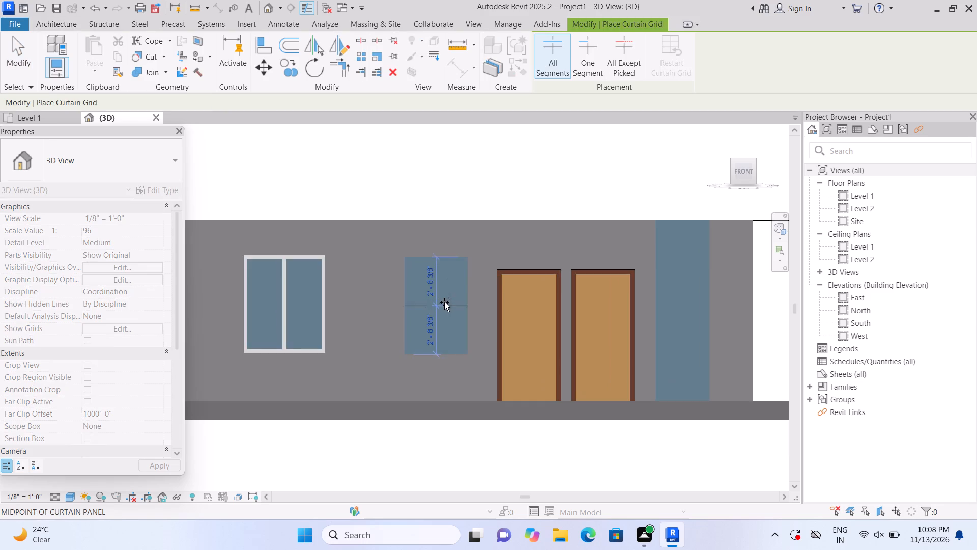
pyautogui.scroll(1, 444, 302)
pyautogui.click(437, 262)
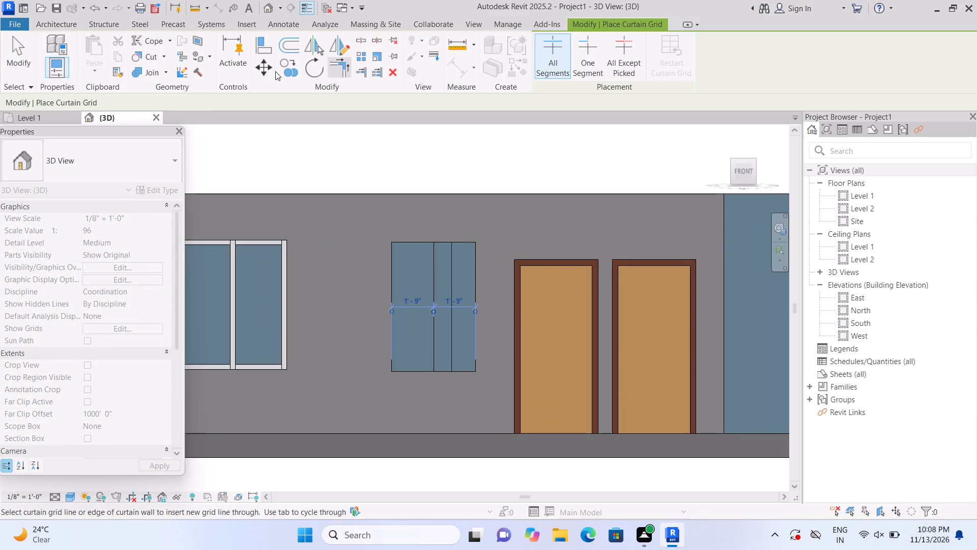
# Place 2.5" x 5" rectangular mullions on the middle window's midpoint grid line and all four border edges.
pyautogui.click(64, 19)
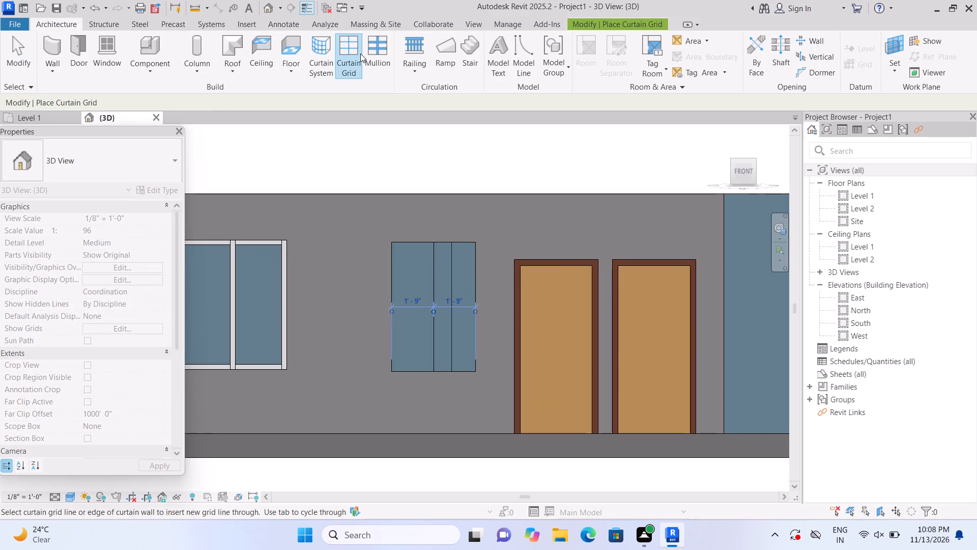
pyautogui.click(370, 55)
pyautogui.click(433, 263)
pyautogui.click(427, 243)
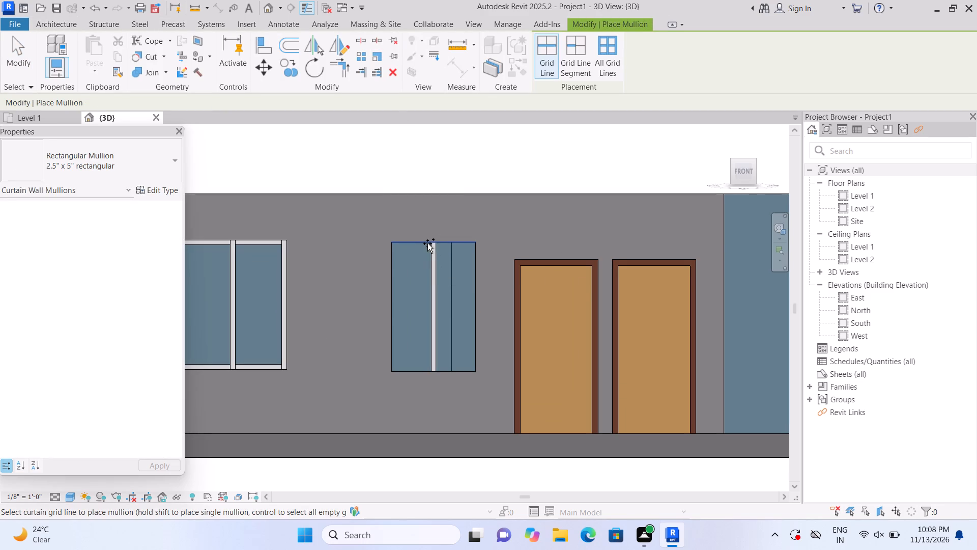
pyautogui.click(401, 289)
pyautogui.click(474, 313)
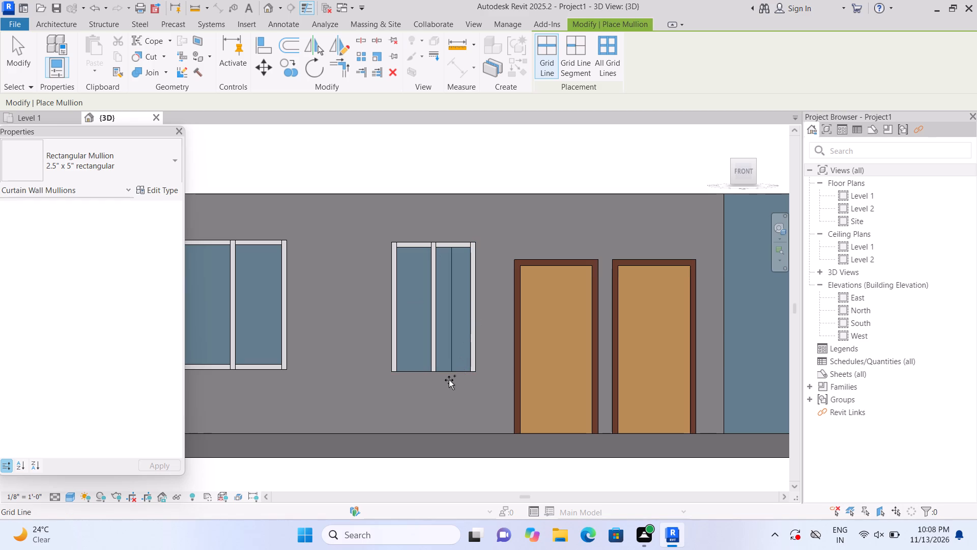
pyautogui.click(449, 372)
pyautogui.scroll(-3, 433, 356)
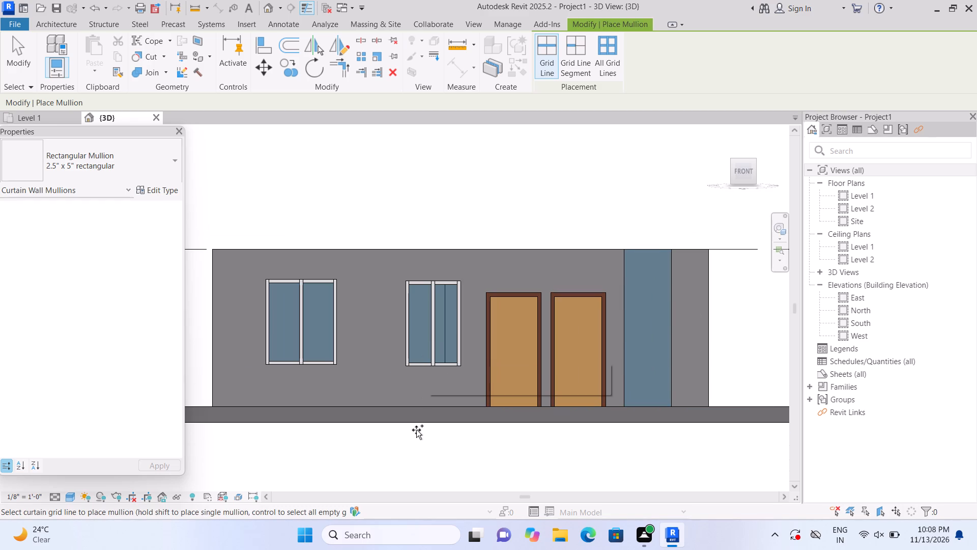
pyautogui.press('Escape')
# Resize the easternmost curtain wall to 3'-7" wide and about 4'-11" high, with its base raised to about 2'-11".
pyautogui.moveTo(414, 428); pyautogui.dragTo(239, 411, button='middle')
pyautogui.moveTo(244, 411); pyautogui.dragTo(326, 424, button='middle')
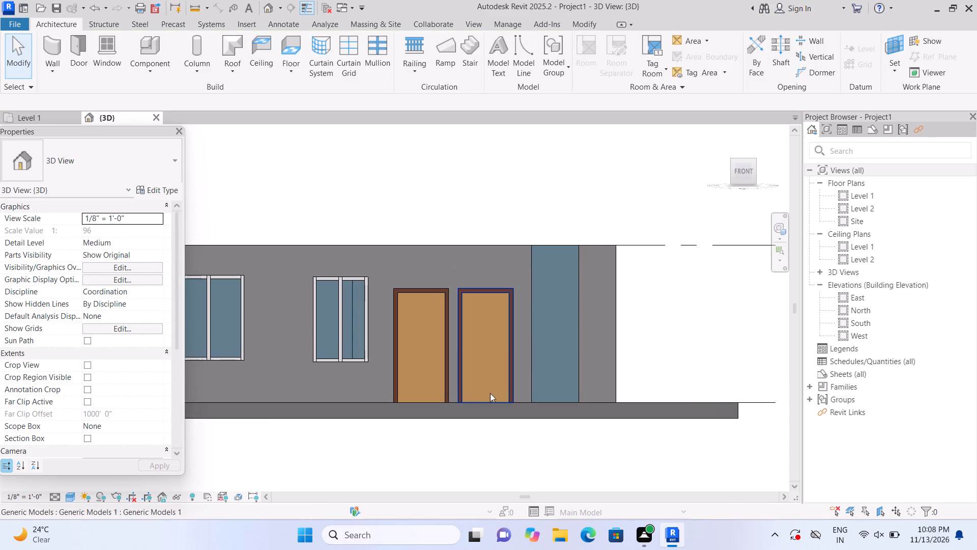
pyautogui.click(528, 381)
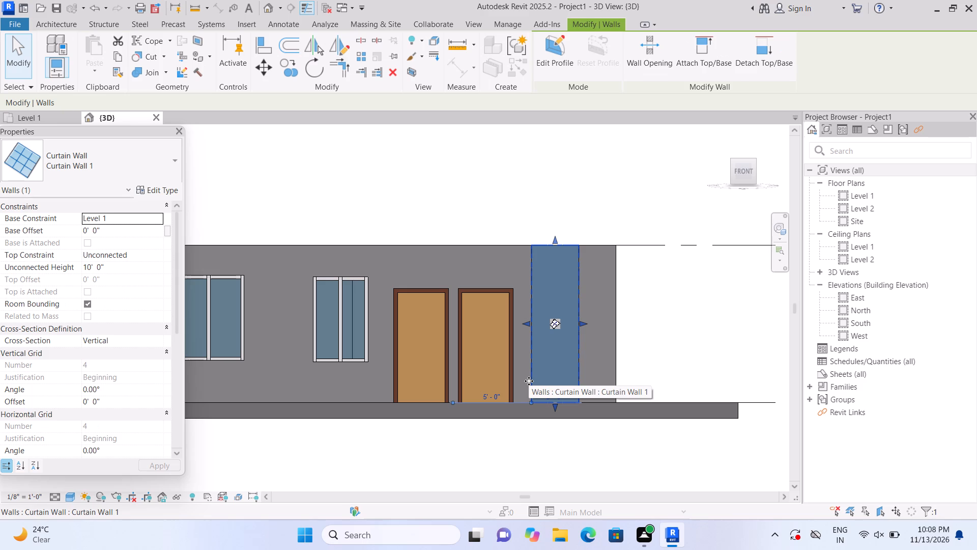
pyautogui.scroll(4, 560, 400)
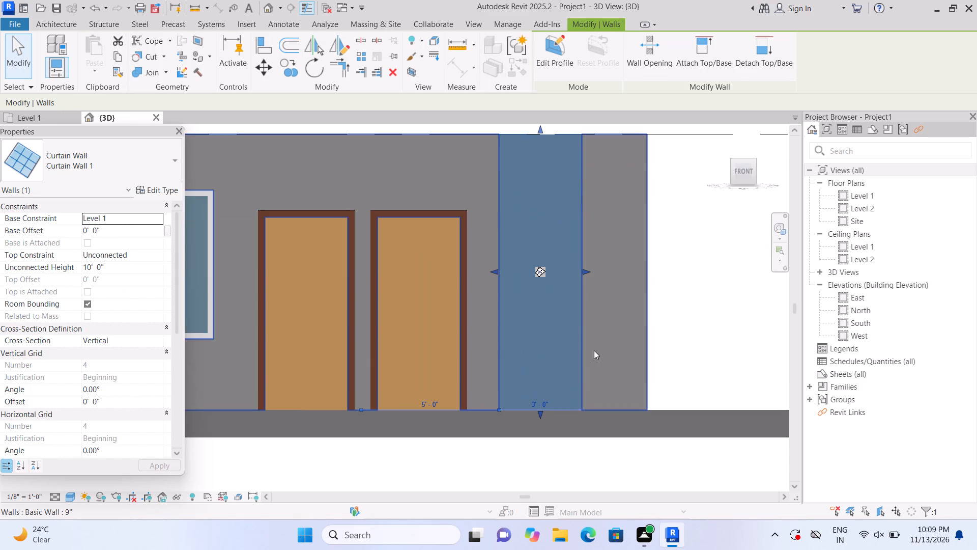
pyautogui.moveTo(587, 270); pyautogui.dragTo(597, 269)
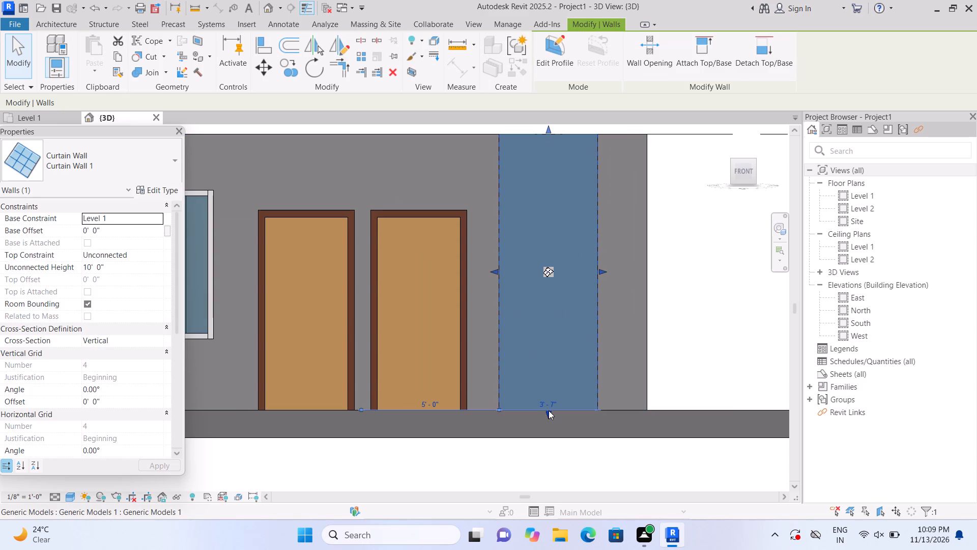
pyautogui.moveTo(549, 410); pyautogui.dragTo(555, 329)
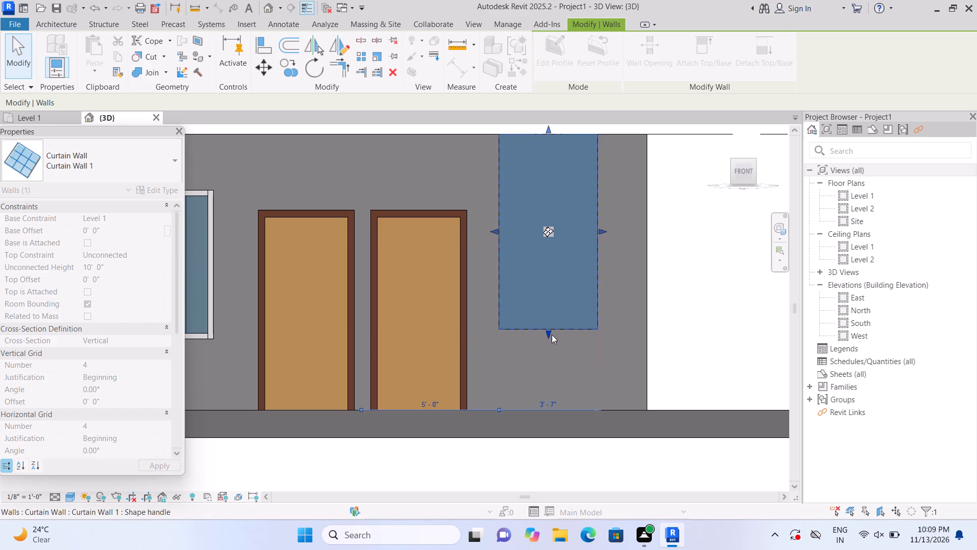
pyautogui.moveTo(548, 127); pyautogui.dragTo(563, 195)
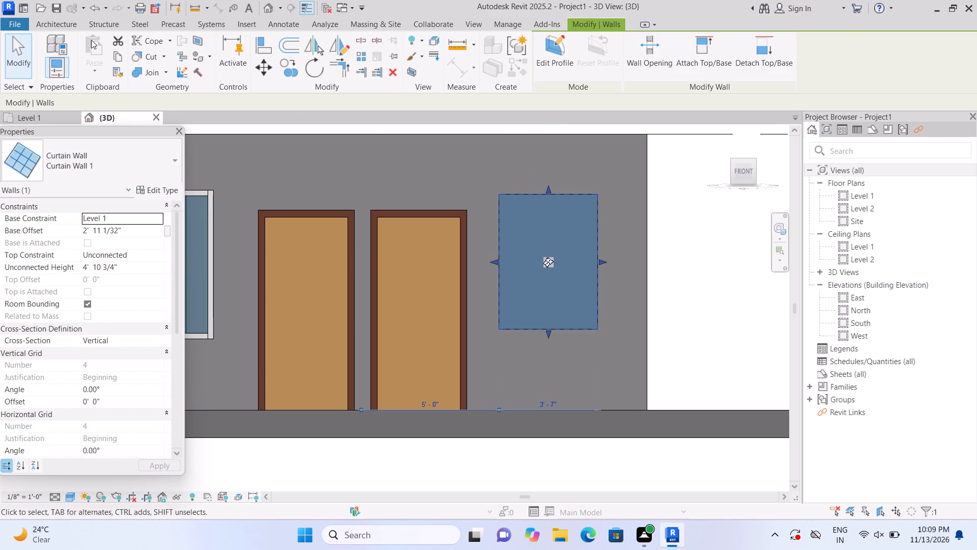
# Add a vertical curtain grid line at the midpoint of the easternmost window, making two 1'-9 1/2" panels.
pyautogui.click(78, 26)
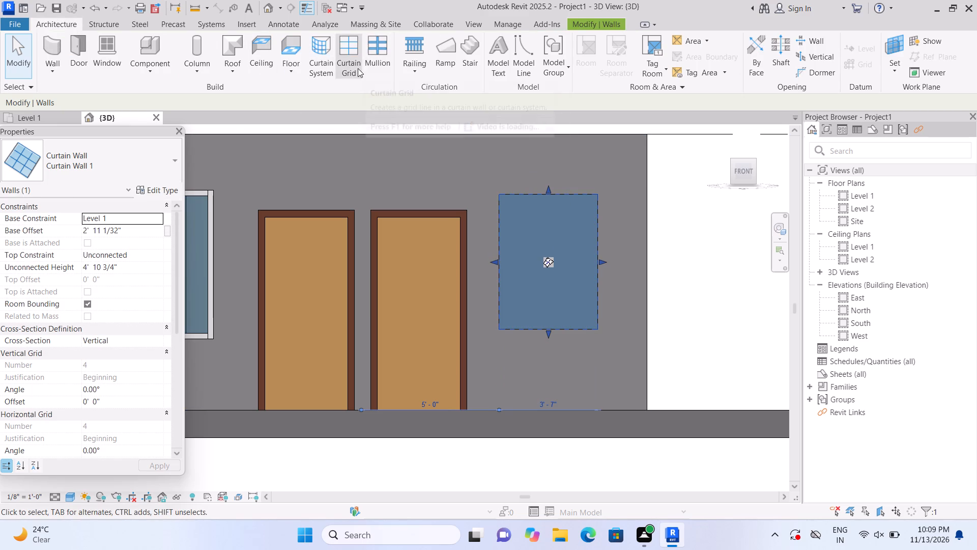
pyautogui.click(357, 68)
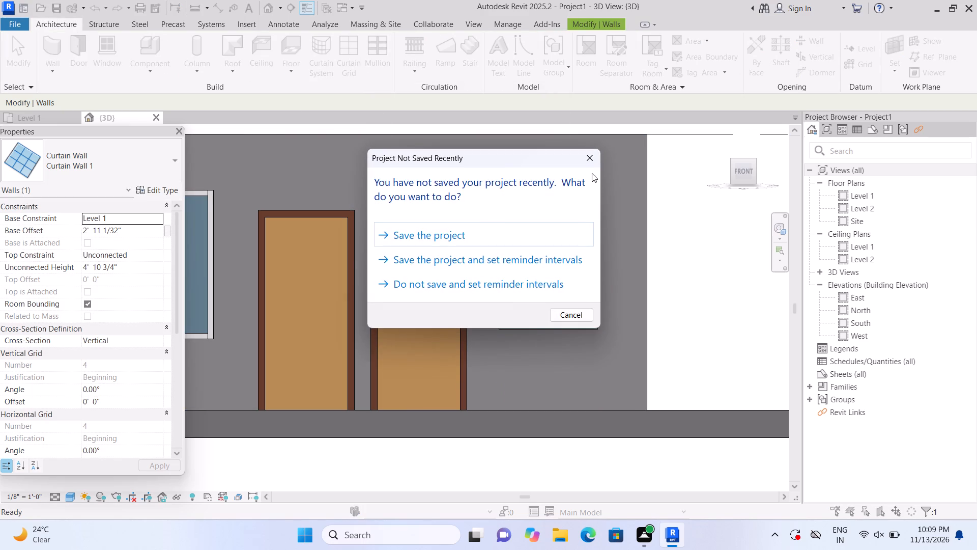
pyautogui.click(586, 164)
pyautogui.scroll(1, 580, 213)
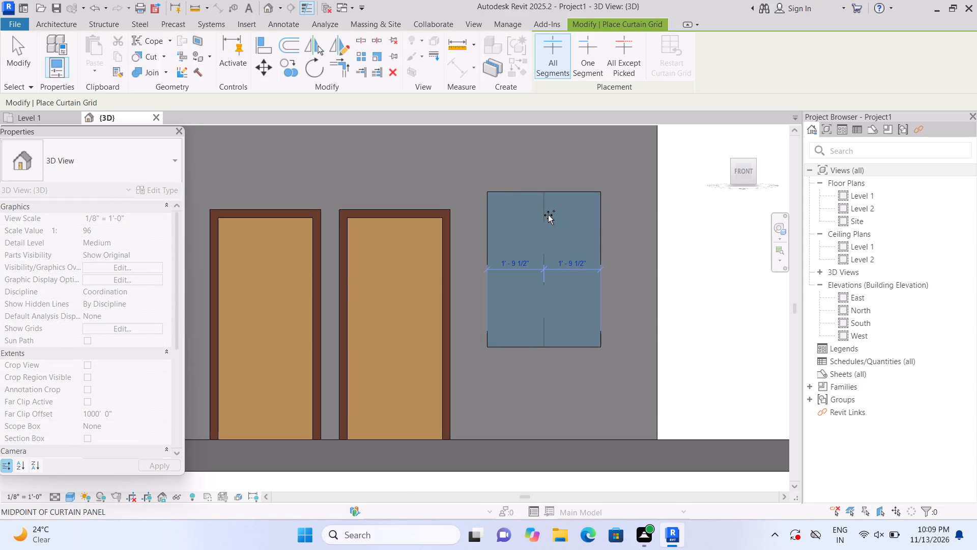
pyautogui.click(548, 215)
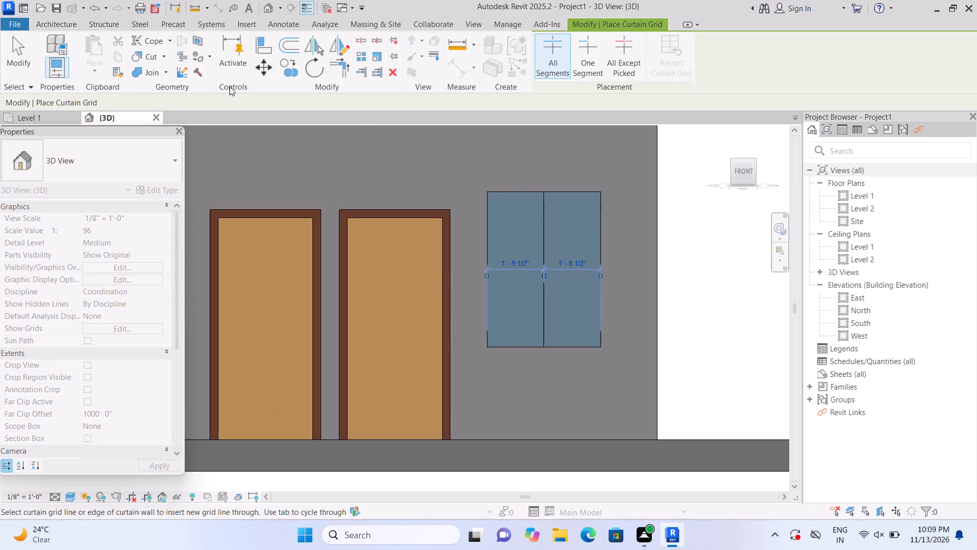
# Place 2.5" x 5" rectangular mullions on the easternmost window's centre grid line and all four border edges.
pyautogui.click(60, 23)
pyautogui.click(367, 77)
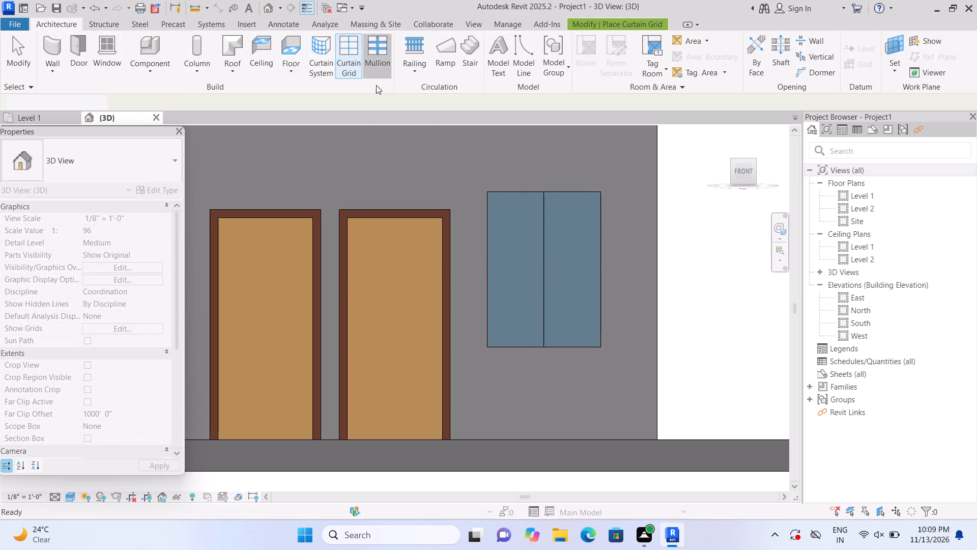
pyautogui.click(543, 229)
pyautogui.click(520, 190)
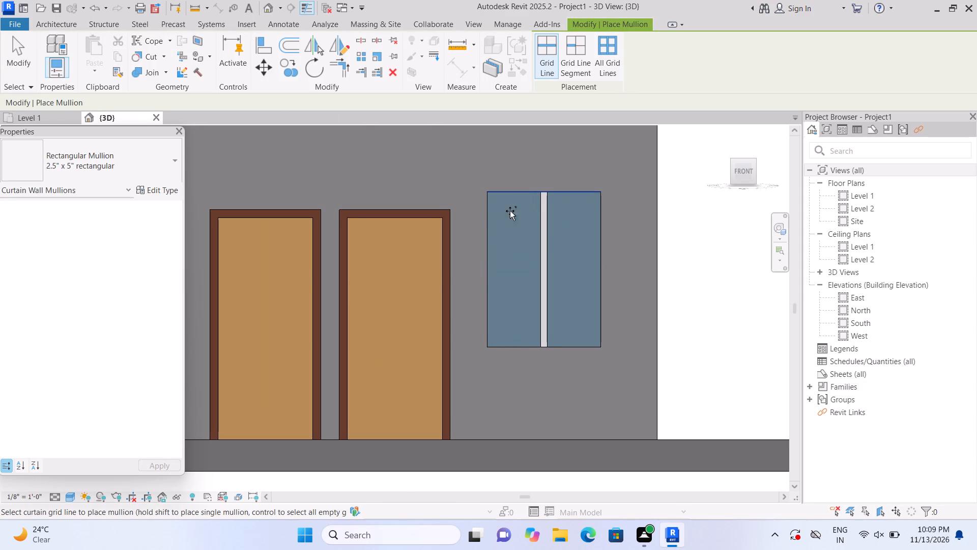
pyautogui.click(491, 239)
pyautogui.click(525, 346)
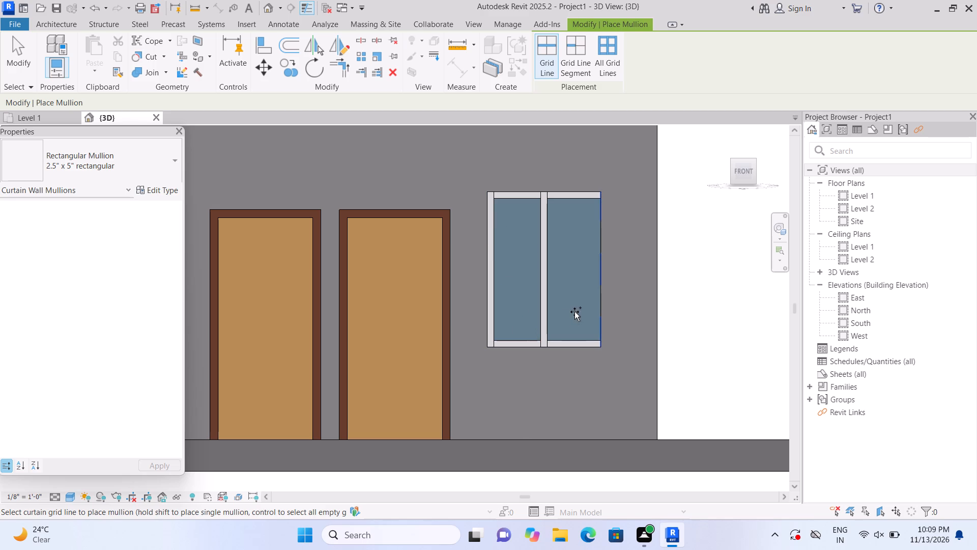
pyautogui.click(587, 308)
pyautogui.scroll(-2, 587, 309)
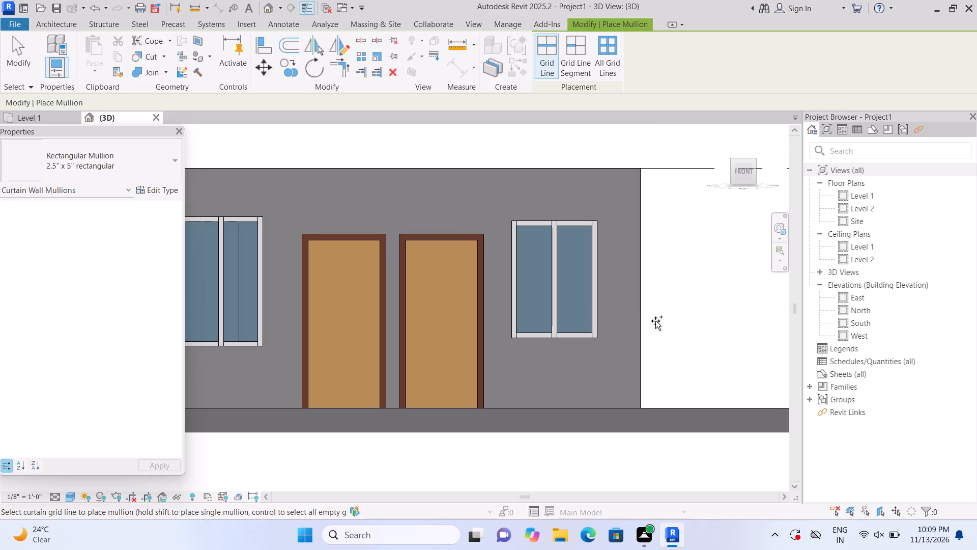
pyautogui.press('Escape')
# In an isometric view, nudge the western front door upward to a 9" sill height.
pyautogui.scroll(-1, 674, 307)
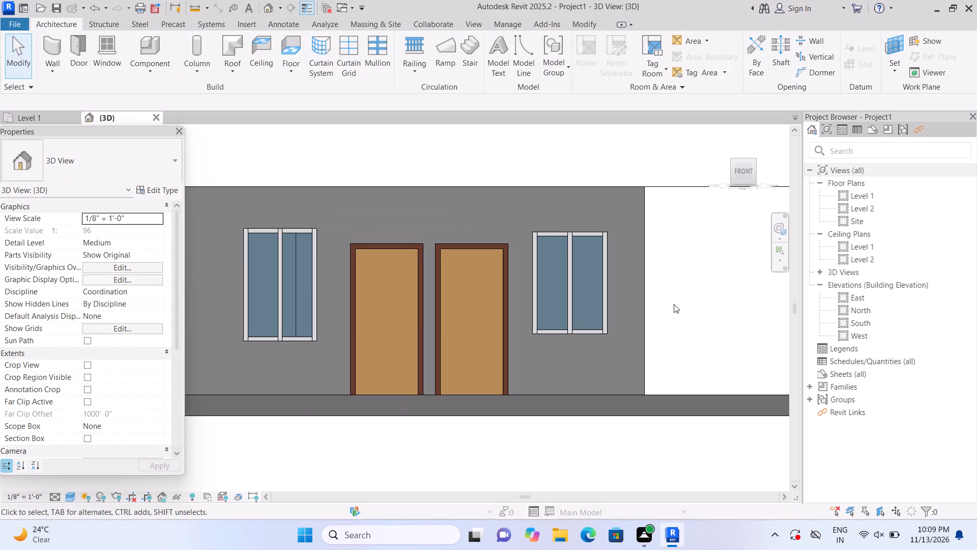
pyautogui.scroll(-2, 677, 306)
pyautogui.click(719, 133)
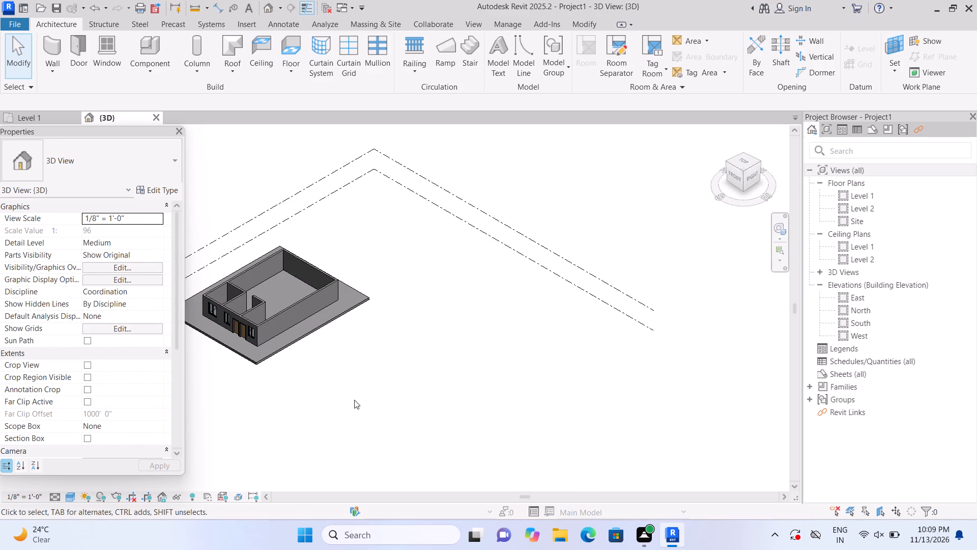
pyautogui.scroll(1, 357, 393)
pyautogui.moveTo(357, 392); pyautogui.dragTo(555, 405, button='middle')
pyautogui.scroll(5, 481, 319)
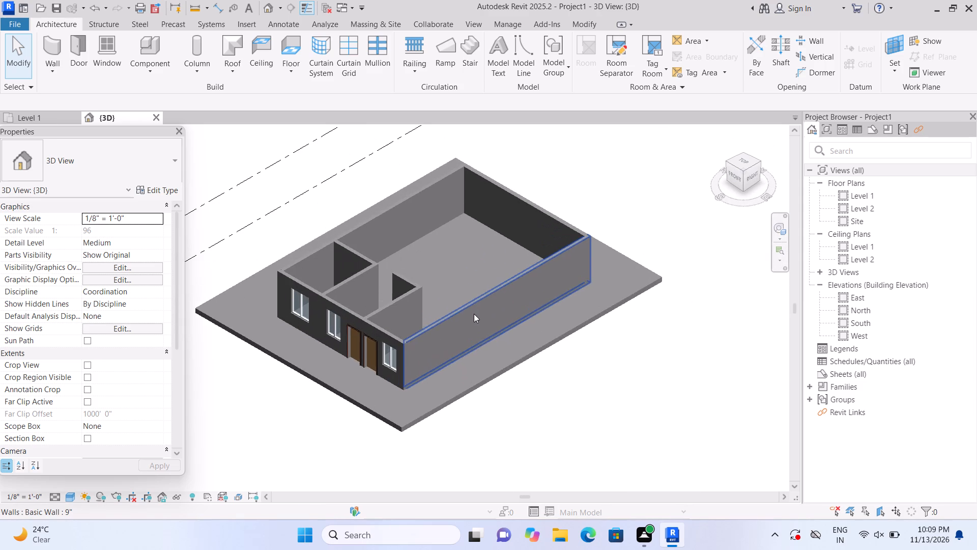
pyautogui.scroll(5, 380, 390)
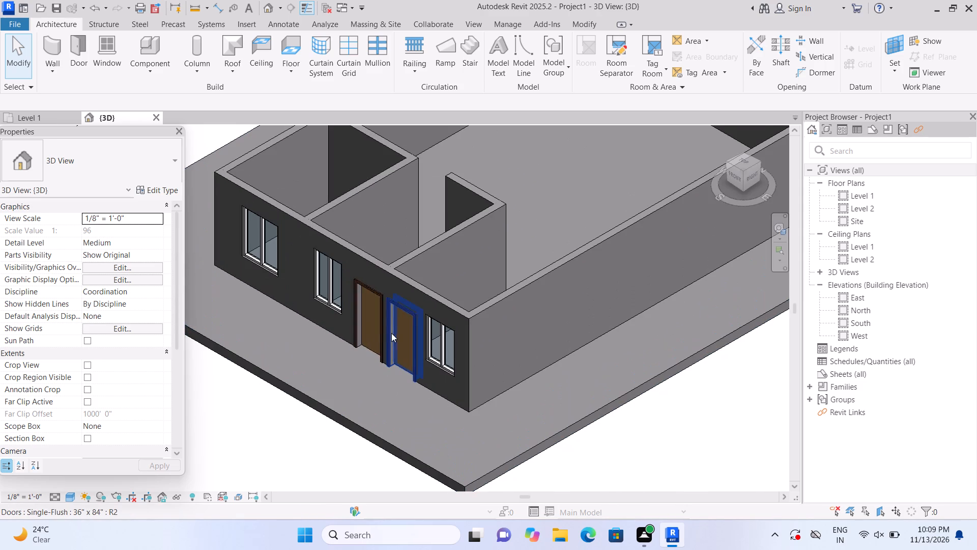
pyautogui.click(375, 337)
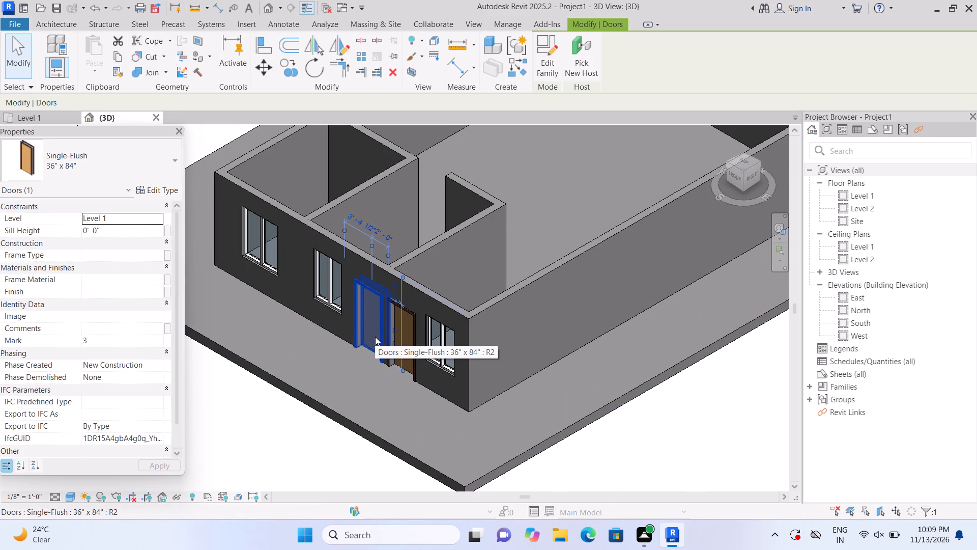
pyautogui.press('Up')
pyautogui.press('Up')
pyautogui.press('Up')
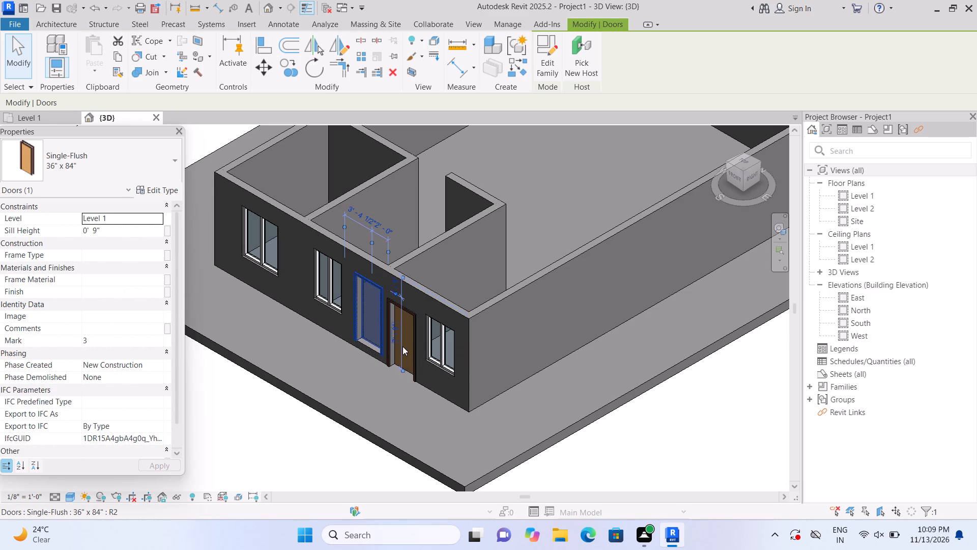
# Nudge the eastern front door upward to line up with the raised door beside it.
pyautogui.click(403, 346)
pyautogui.press('Escape')
pyautogui.press('Escape')
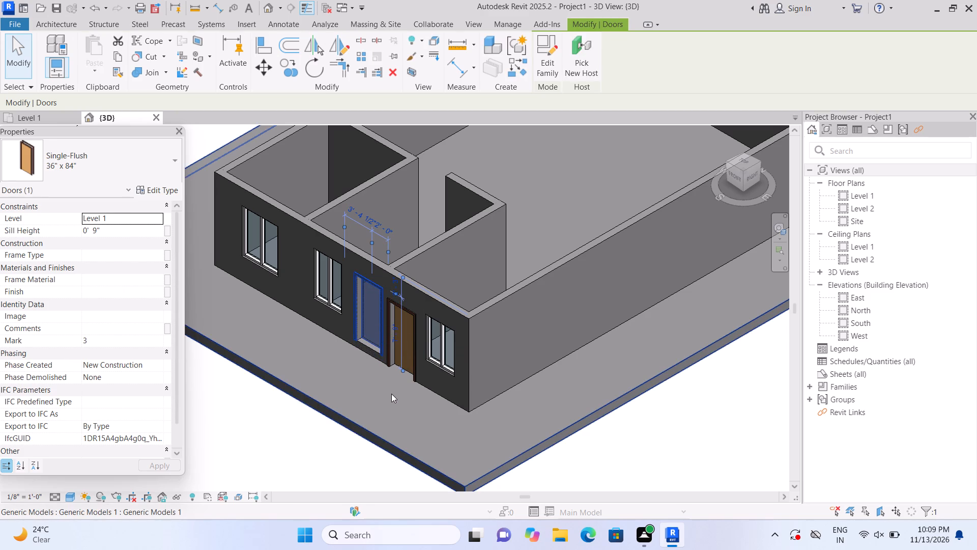
pyautogui.click(401, 354)
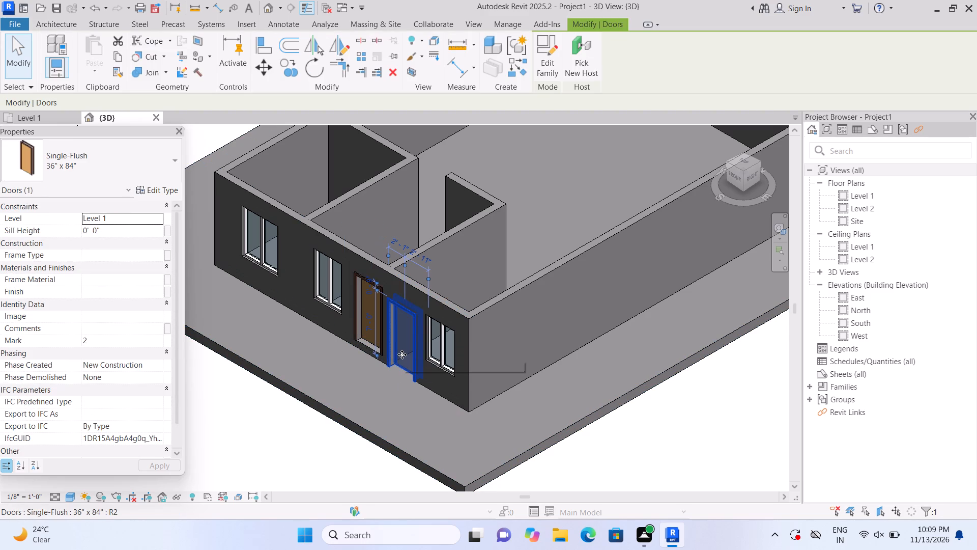
pyautogui.press('Up')
pyautogui.press('Up')
pyautogui.press('Up')
pyautogui.click(655, 441)
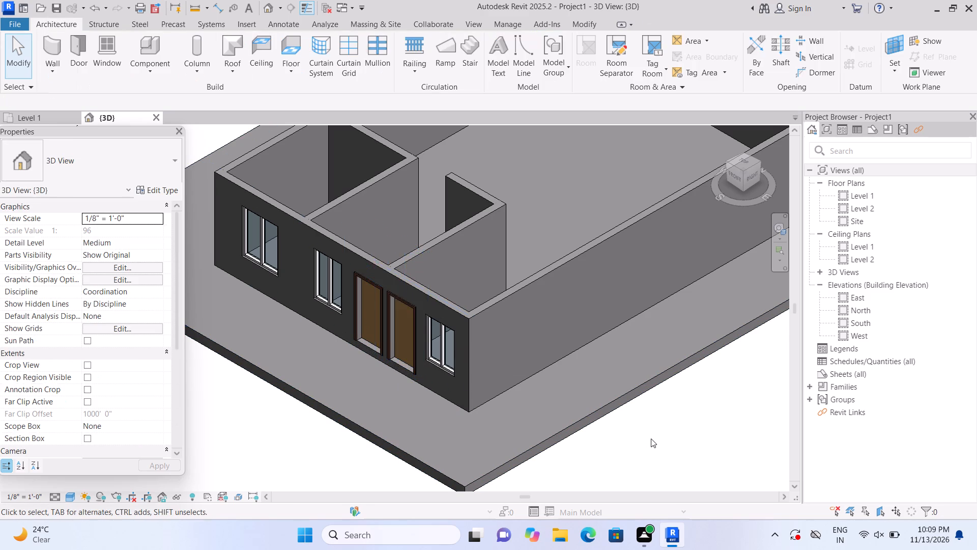
# On the Level 1 plan, create a Generic - 12" footprint roof based on Level 2, with a slope-defining rectangular boundary along the outer wall faces.
pyautogui.scroll(-2, 638, 427)
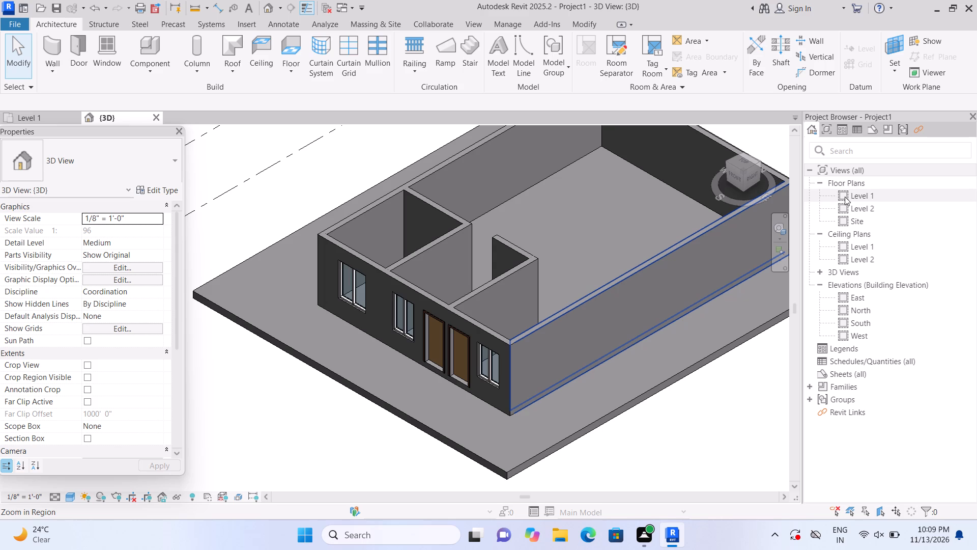
pyautogui.doubleClick(841, 194)
pyautogui.scroll(-4, 606, 359)
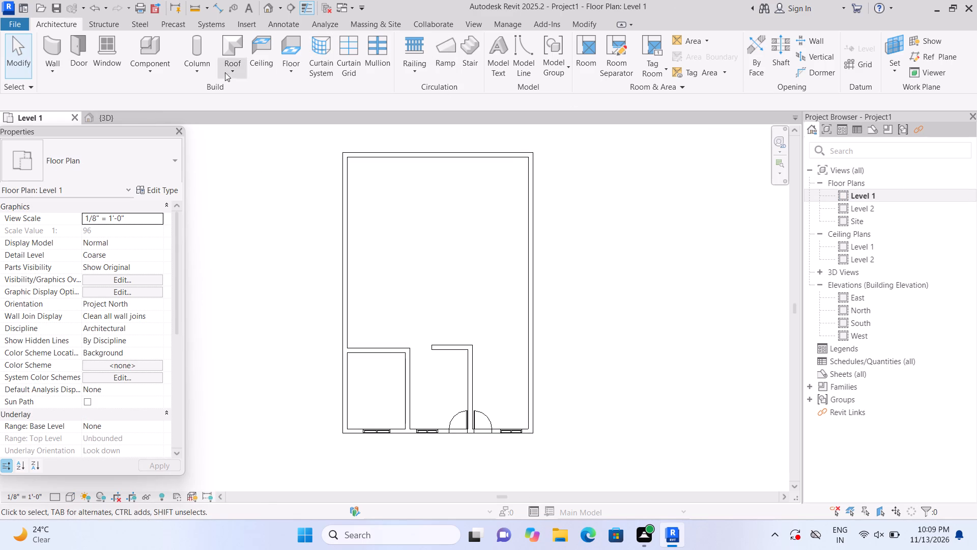
pyautogui.click(239, 68)
pyautogui.click(248, 87)
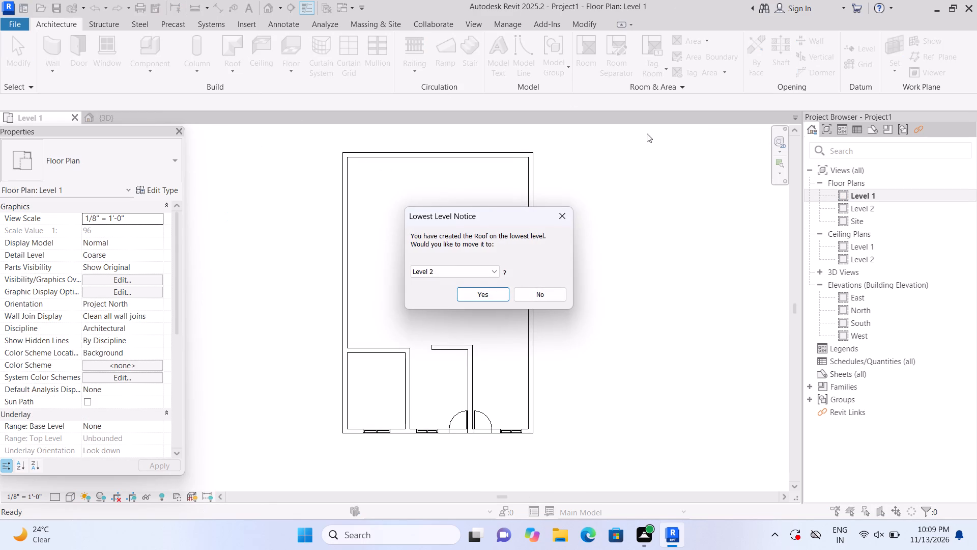
pyautogui.click(471, 297)
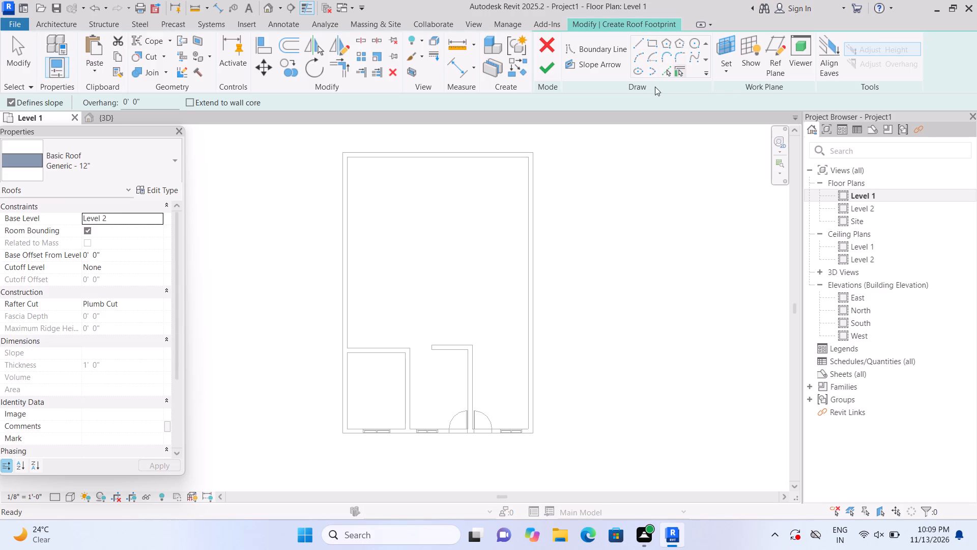
pyautogui.click(650, 44)
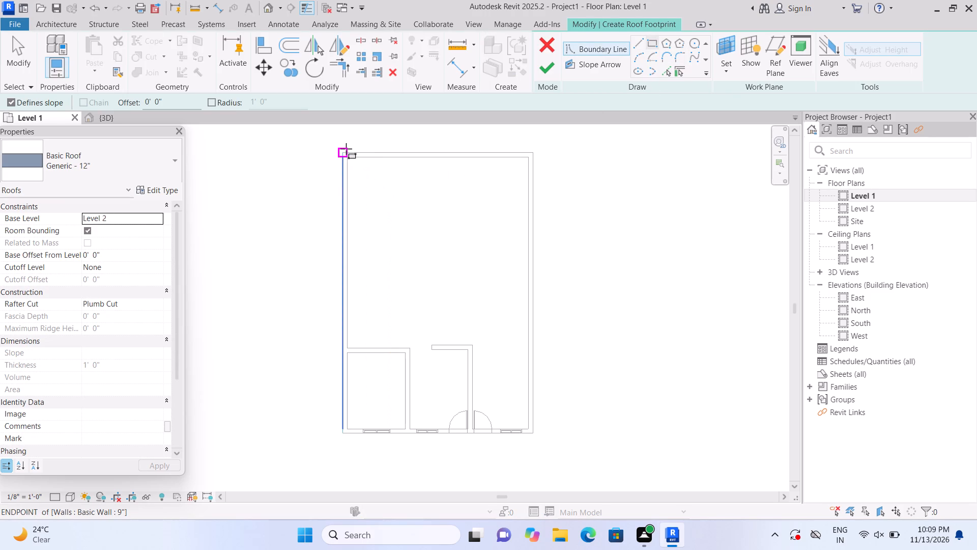
pyautogui.click(346, 149)
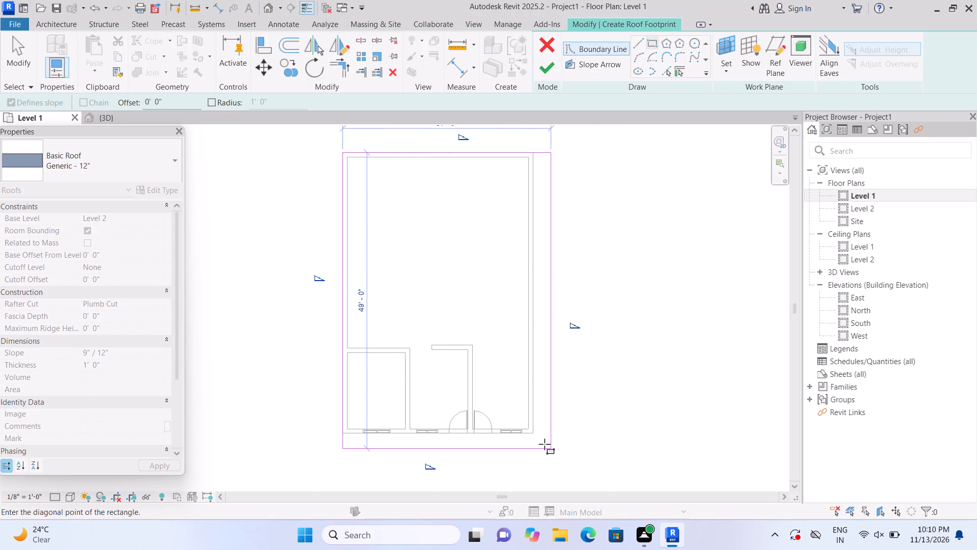
pyautogui.moveTo(538, 435); pyautogui.dragTo(533, 432)
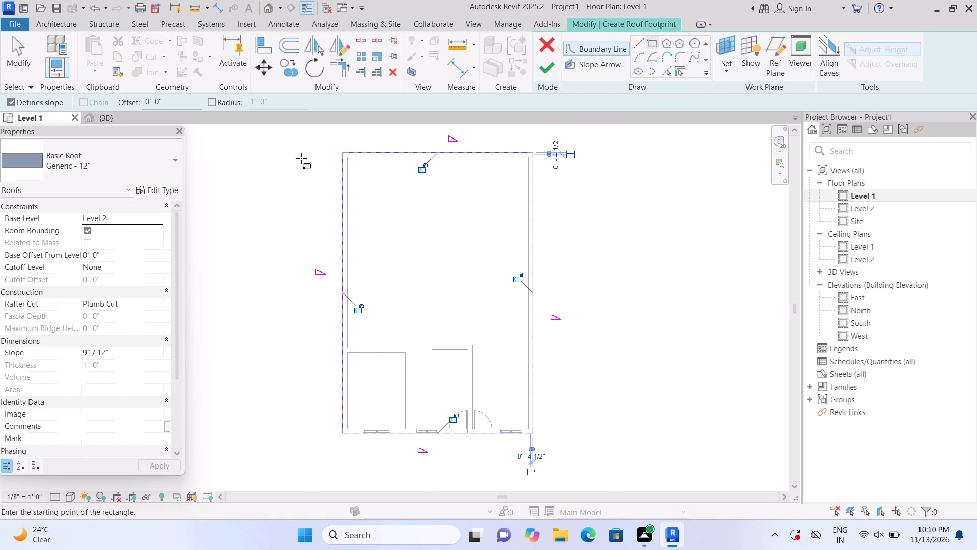
pyautogui.click(540, 73)
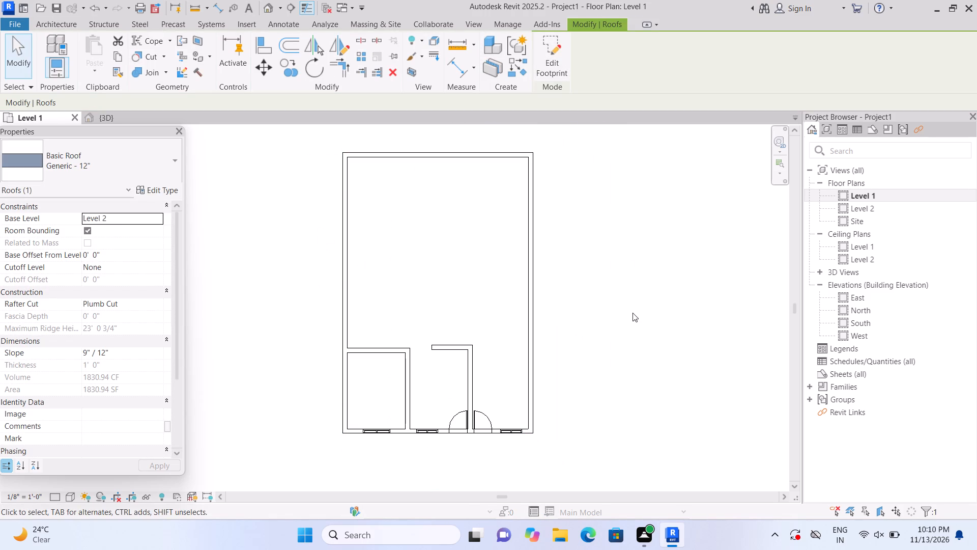
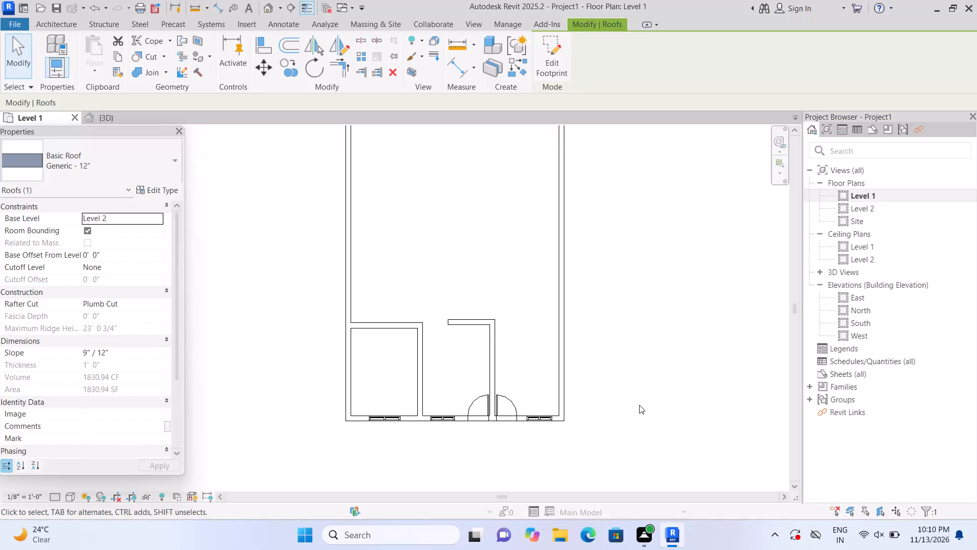
# In the default 3D view, set the Generic - 12" roof's slope to 0" / 12".
pyautogui.scroll(-1, 639, 405)
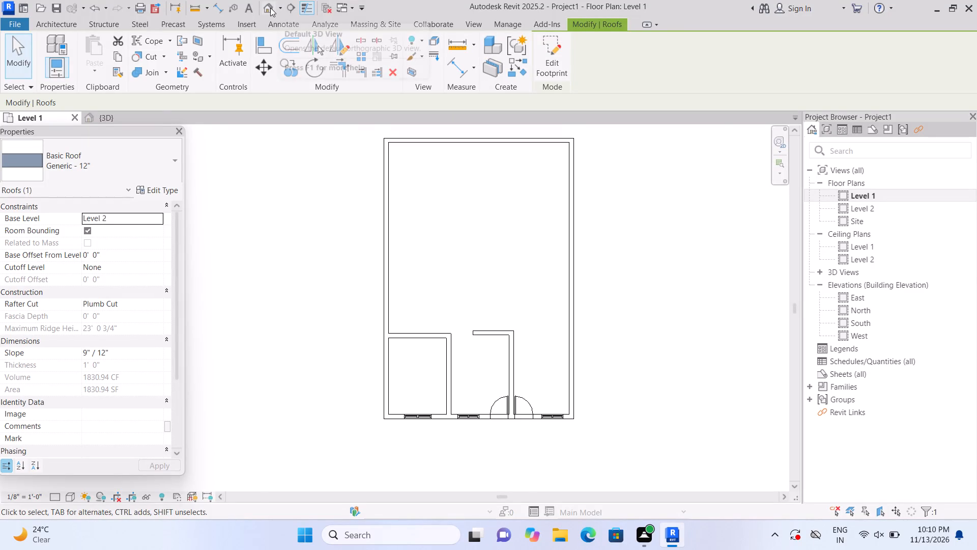
pyautogui.click(268, 8)
pyautogui.scroll(-2, 384, 252)
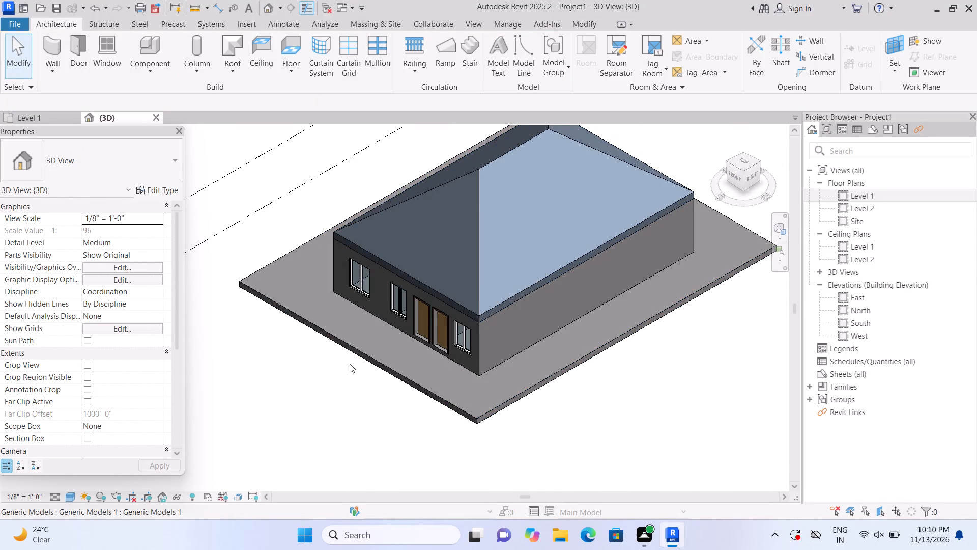
pyautogui.moveTo(350, 364); pyautogui.dragTo(352, 369, button='middle')
pyautogui.scroll(-1, 352, 369)
pyautogui.scroll(1, 403, 287)
pyautogui.click(416, 262)
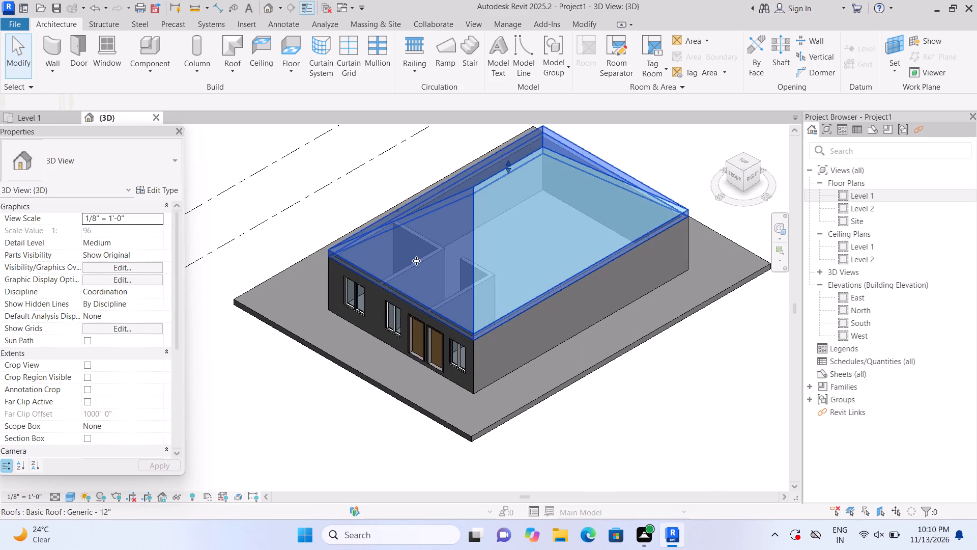
pyautogui.click(148, 349)
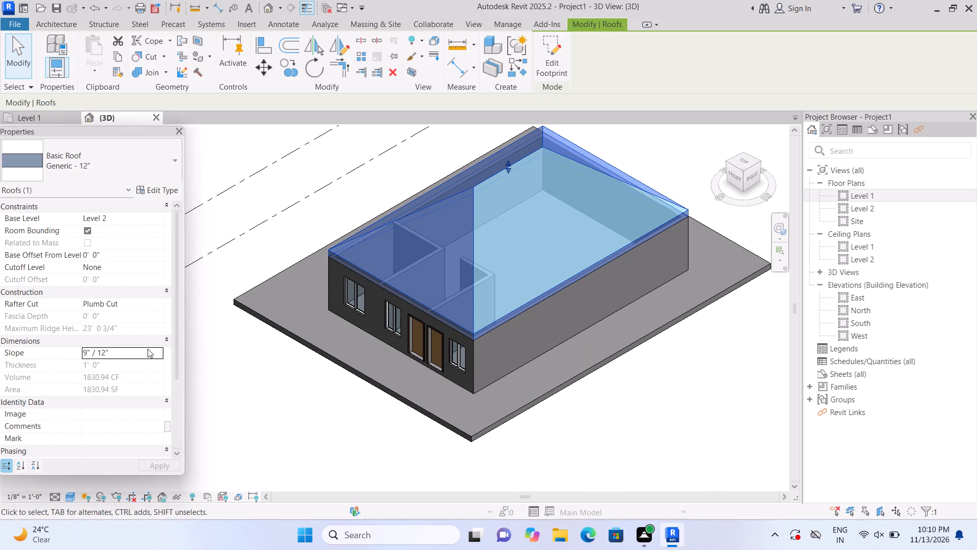
pyautogui.press('BackSpace')
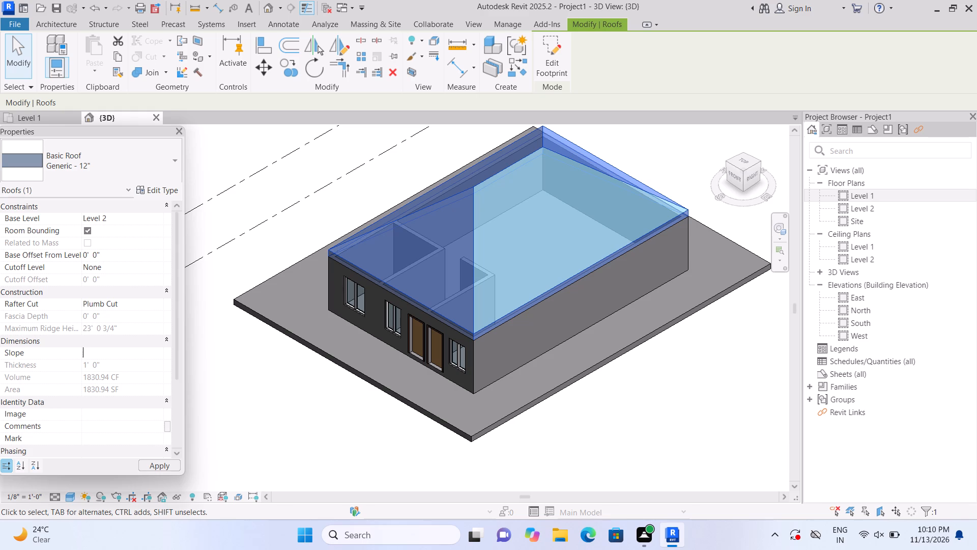
pyautogui.press('0')
pyautogui.press('Return')
pyautogui.click(314, 397)
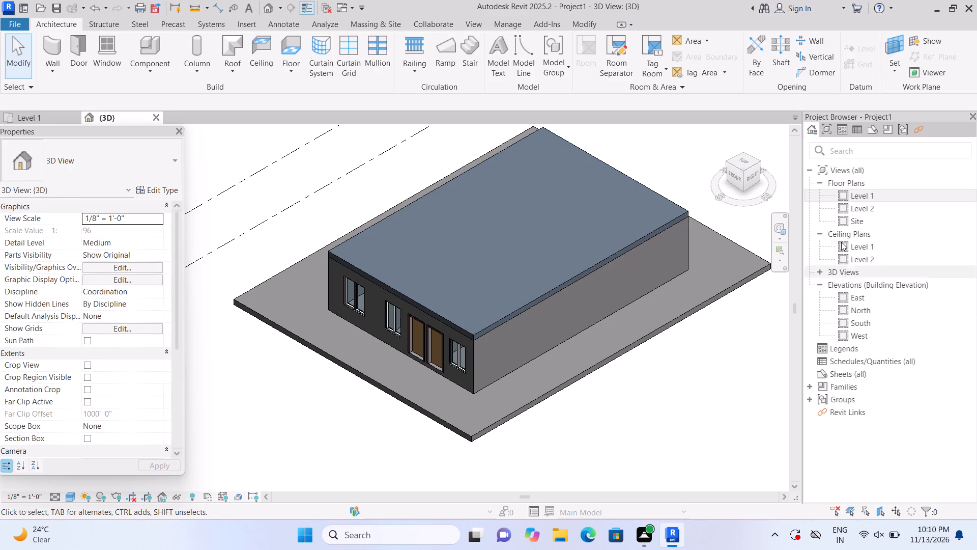
# Open the East elevation and enable plan view creation for new levels in the Level tool.
pyautogui.doubleClick(843, 296)
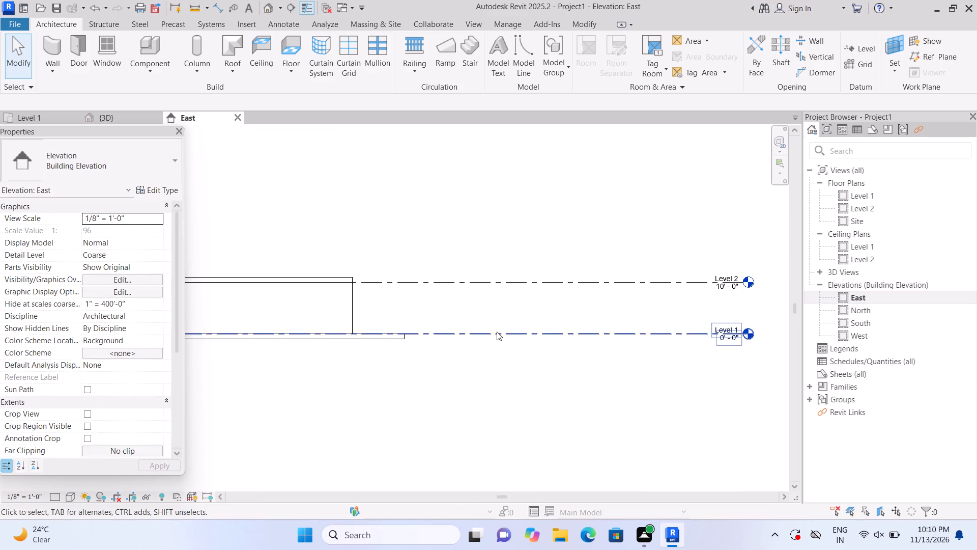
pyautogui.scroll(-6, 502, 333)
pyautogui.scroll(2, 429, 386)
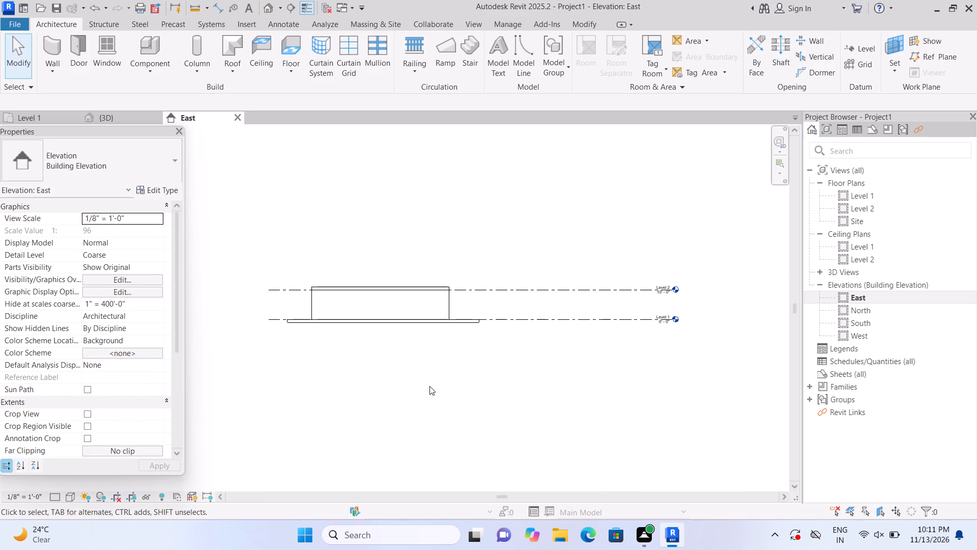
pyautogui.write('ll')
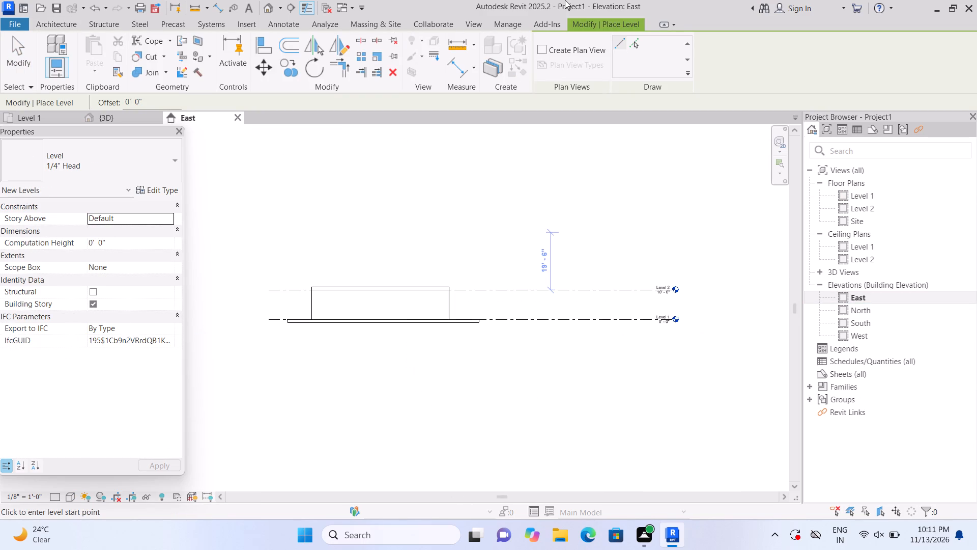
pyautogui.click(539, 47)
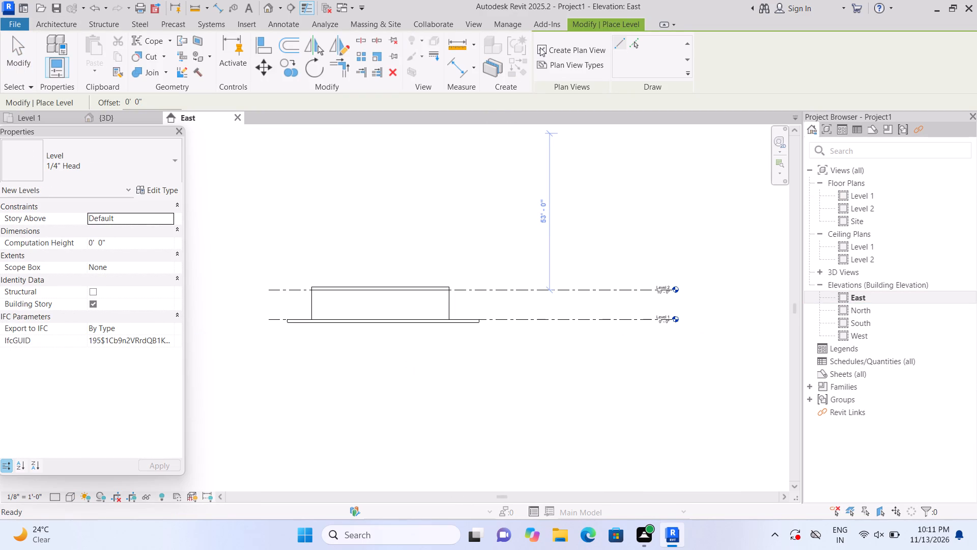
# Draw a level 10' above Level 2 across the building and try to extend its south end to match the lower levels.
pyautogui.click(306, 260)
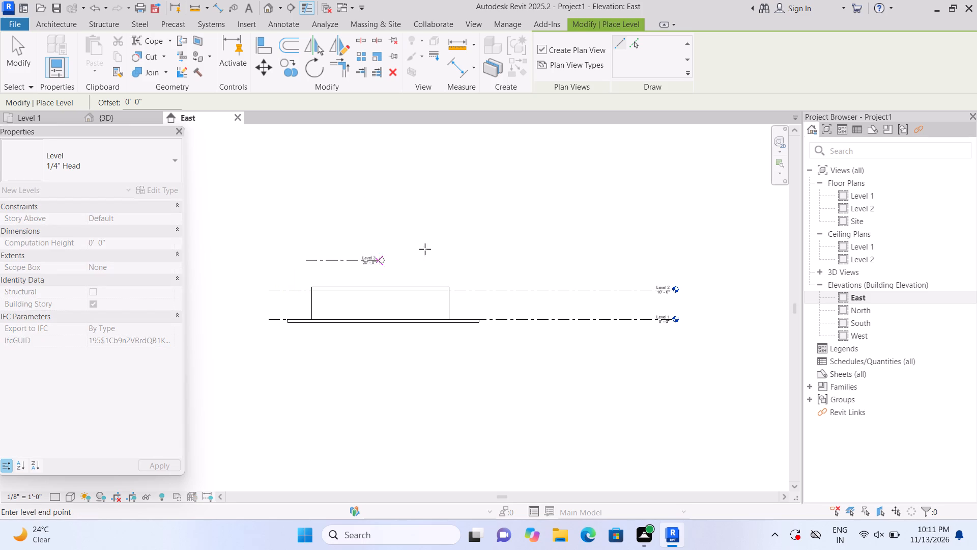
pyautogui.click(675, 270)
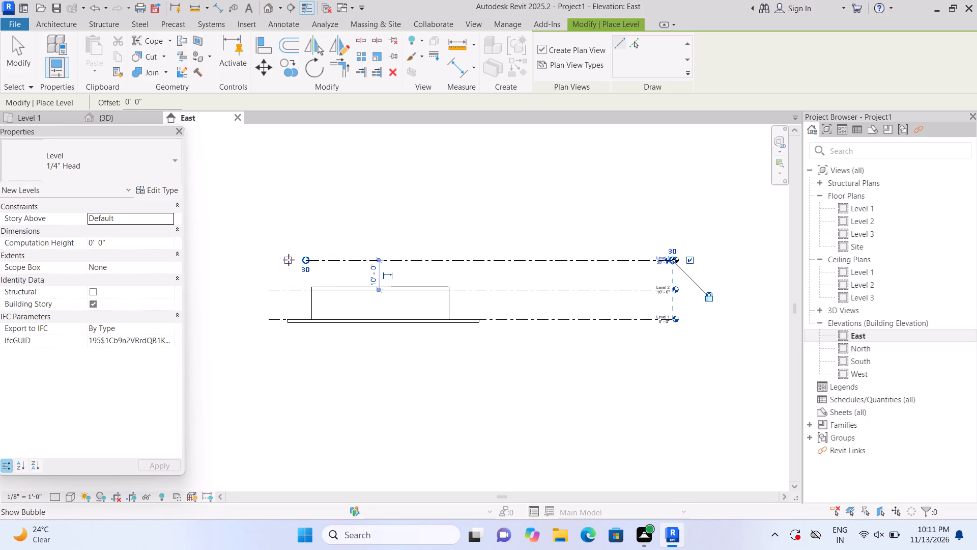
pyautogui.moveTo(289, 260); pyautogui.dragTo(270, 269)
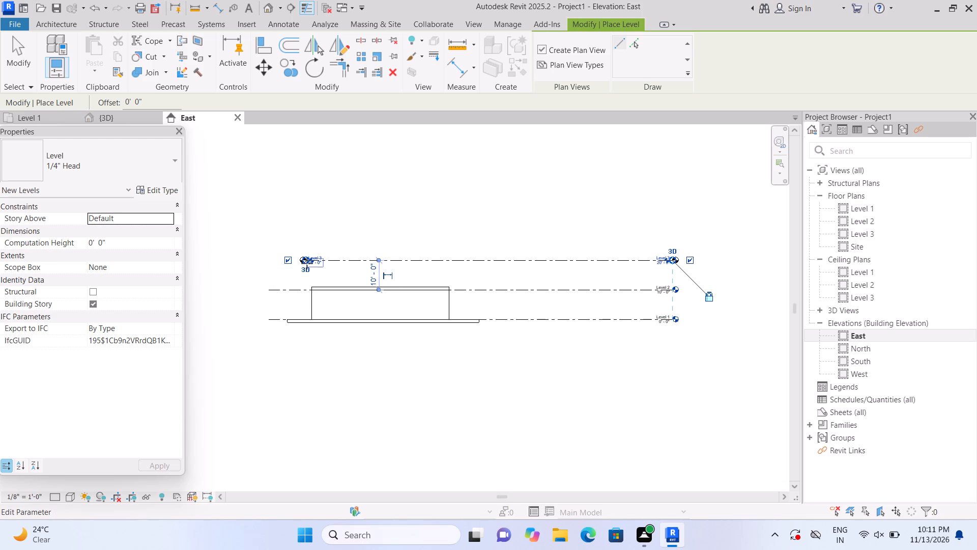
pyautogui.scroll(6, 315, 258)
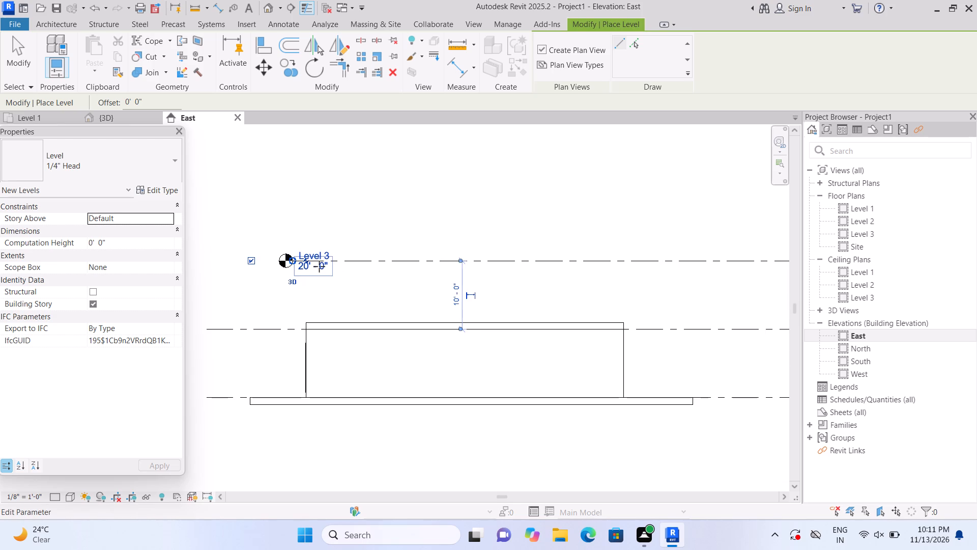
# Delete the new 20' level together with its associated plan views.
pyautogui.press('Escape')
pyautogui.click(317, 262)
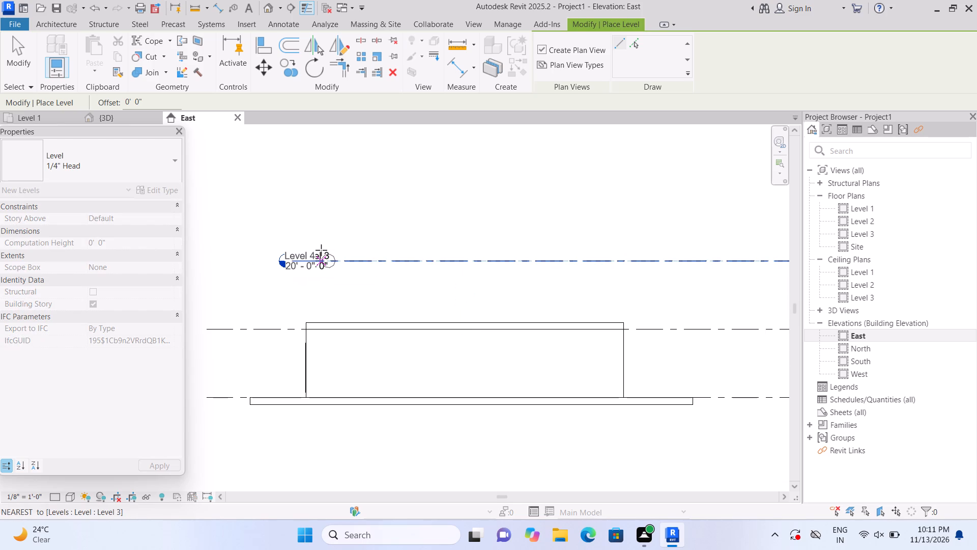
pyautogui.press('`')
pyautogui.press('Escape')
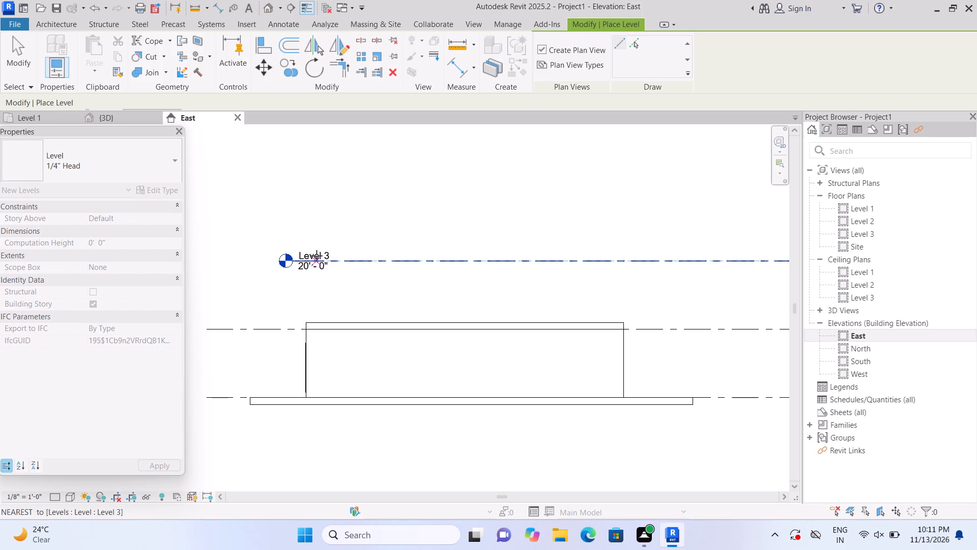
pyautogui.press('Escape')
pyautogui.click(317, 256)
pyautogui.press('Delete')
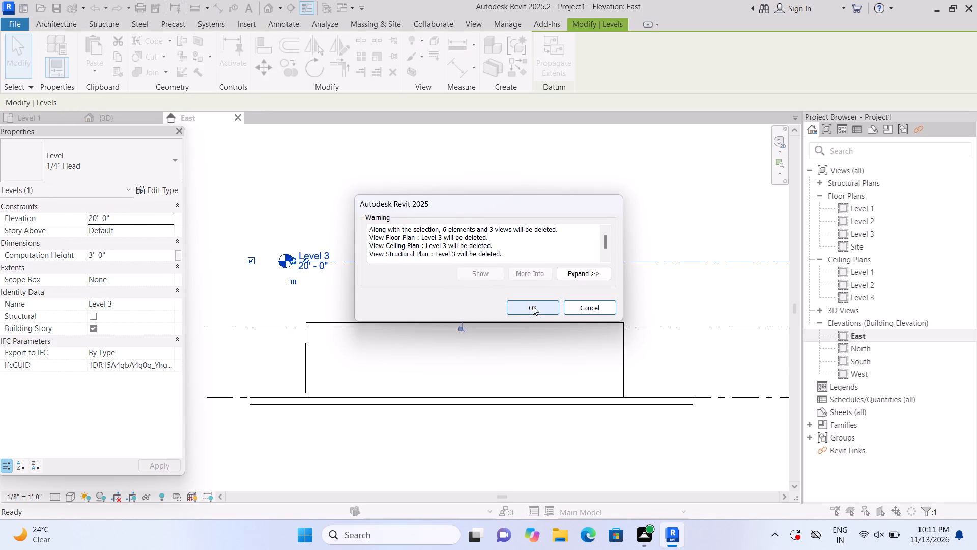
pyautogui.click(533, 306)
# Draw a new level 10' above Level 2, with both ends aligned to the ends of the levels below.
pyautogui.scroll(-6, 451, 246)
pyautogui.moveTo(463, 229); pyautogui.dragTo(445, 246, button='middle')
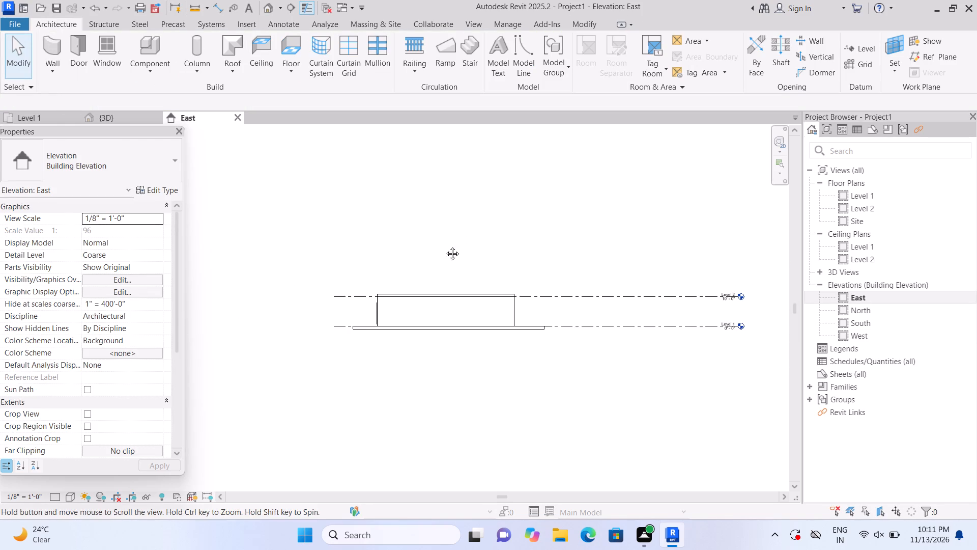
pyautogui.moveTo(445, 246); pyautogui.dragTo(429, 264, button='middle')
pyautogui.write('ll')
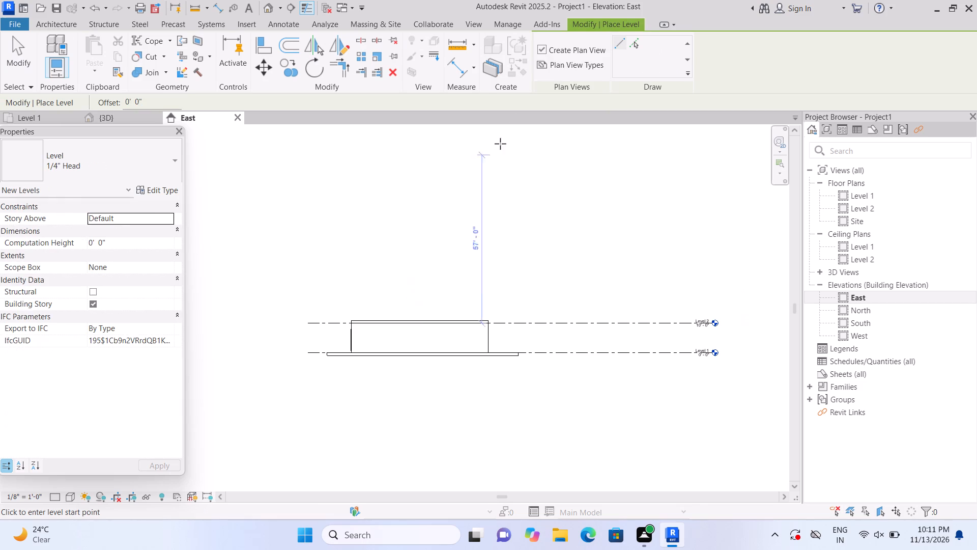
pyautogui.click(348, 294)
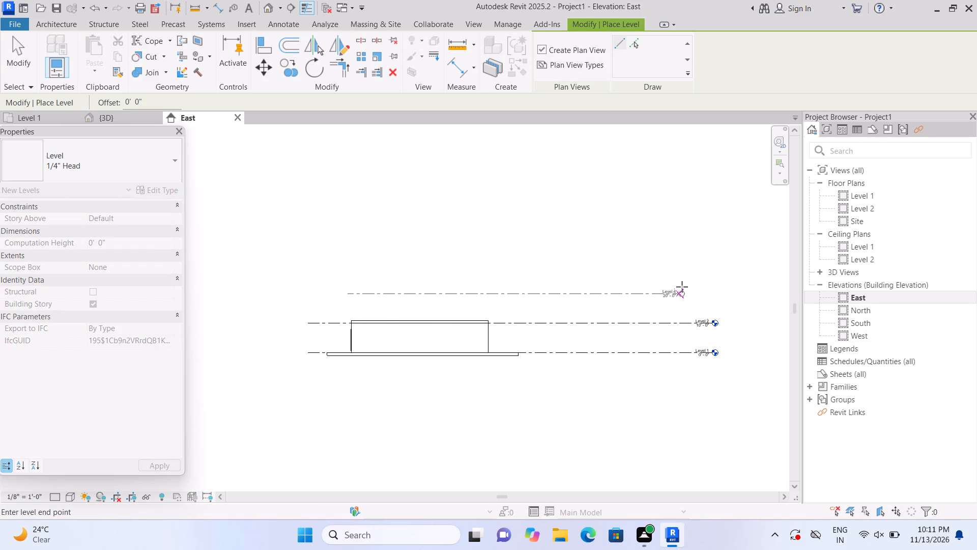
pyautogui.click(714, 314)
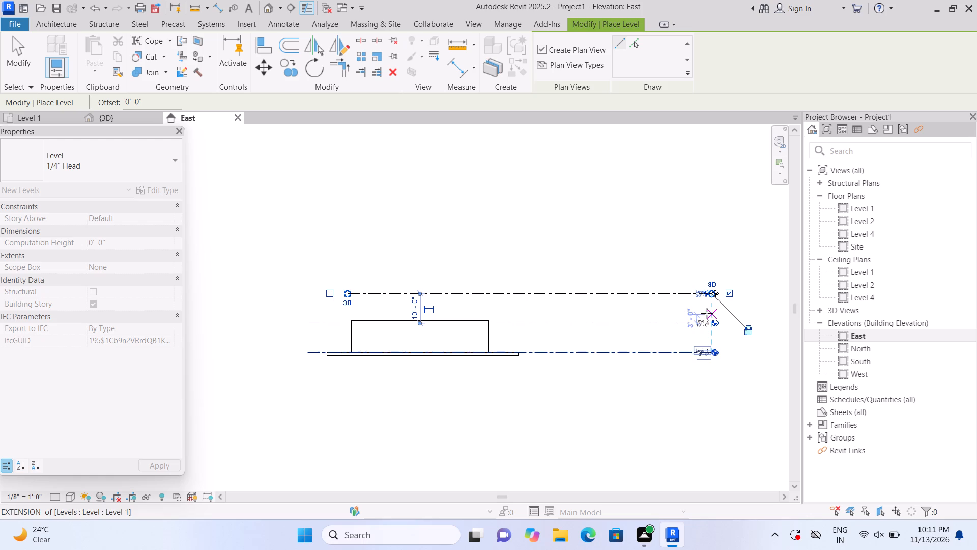
pyautogui.moveTo(344, 292); pyautogui.dragTo(338, 297)
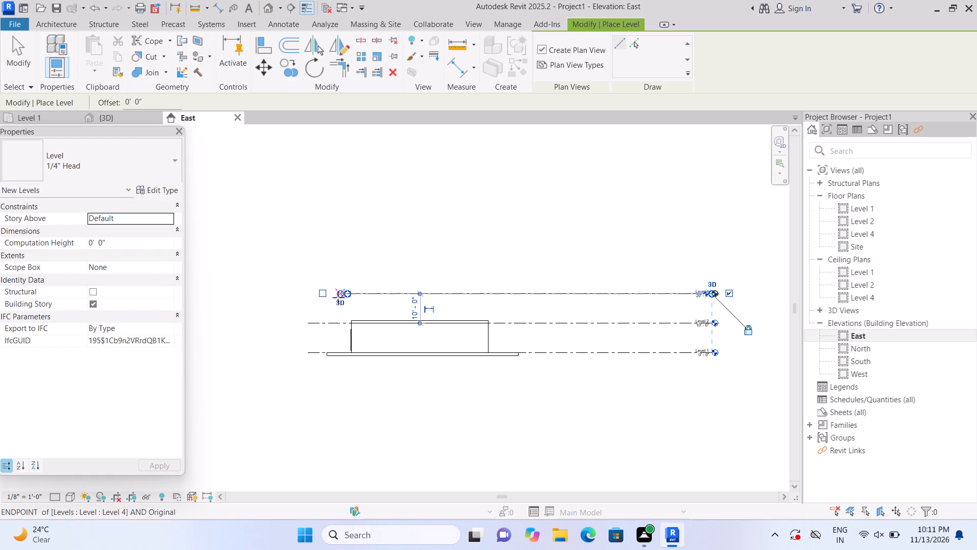
pyautogui.moveTo(338, 297); pyautogui.dragTo(312, 302)
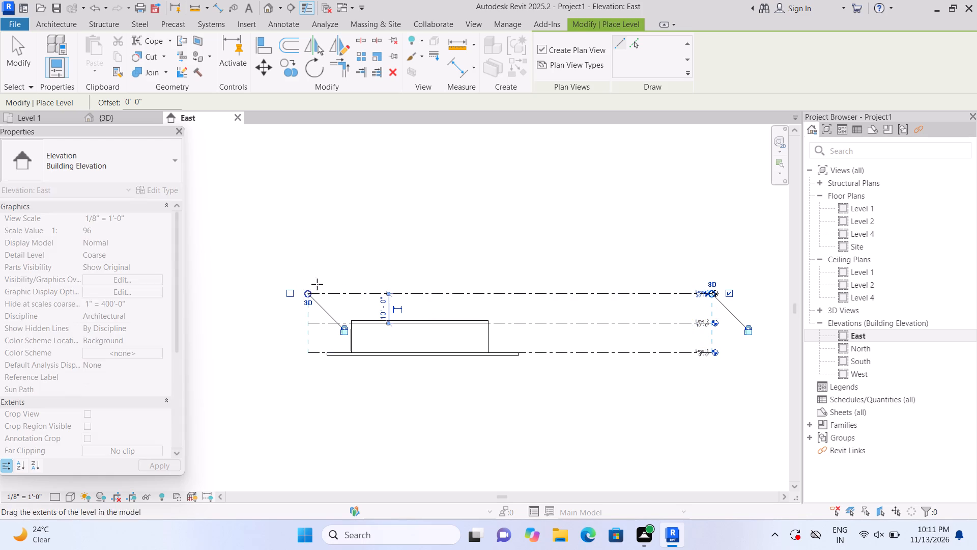
pyautogui.press('Escape')
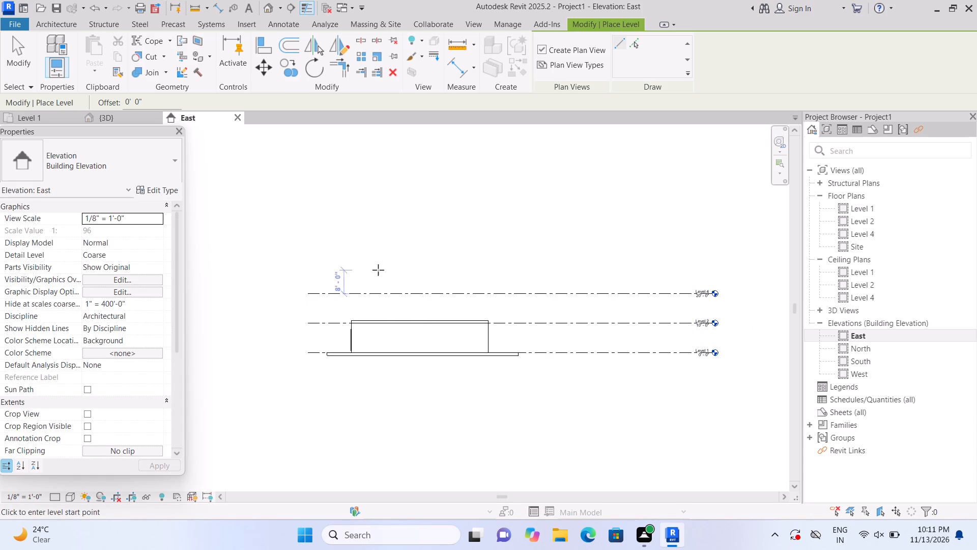
pyautogui.press('Escape')
# Rename the new 20' level as Level 3.
pyautogui.scroll(1, 643, 281)
pyautogui.scroll(5, 745, 279)
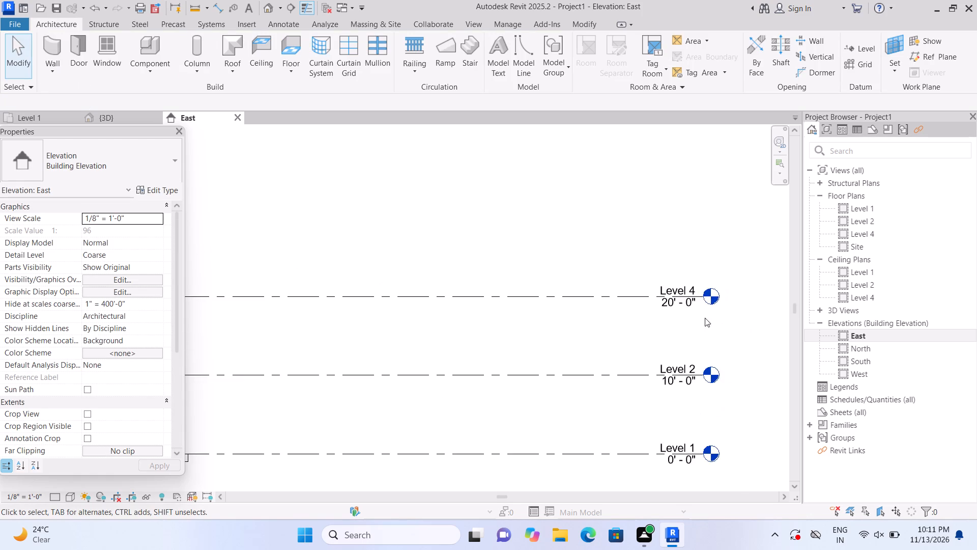
pyautogui.scroll(5, 705, 318)
pyautogui.doubleClick(701, 276)
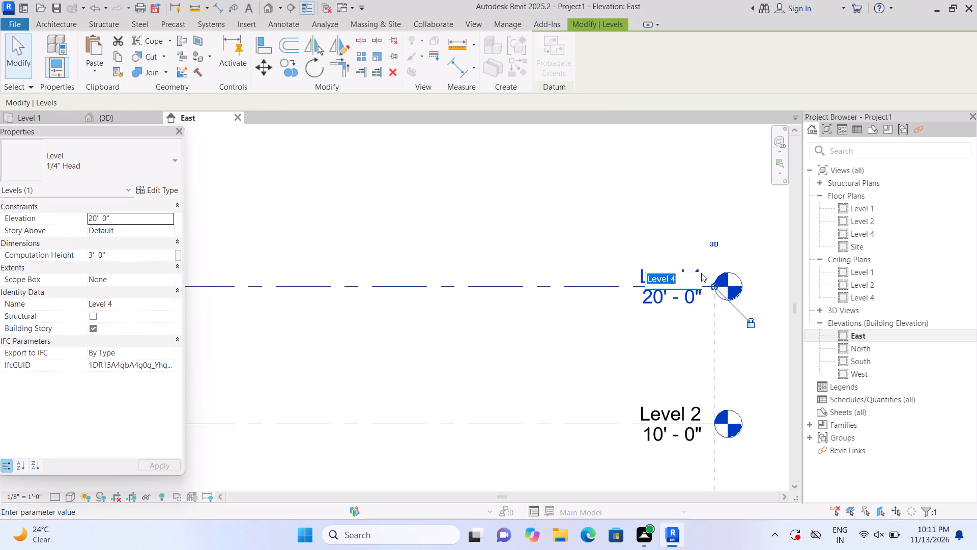
pyautogui.press('BackSpace')
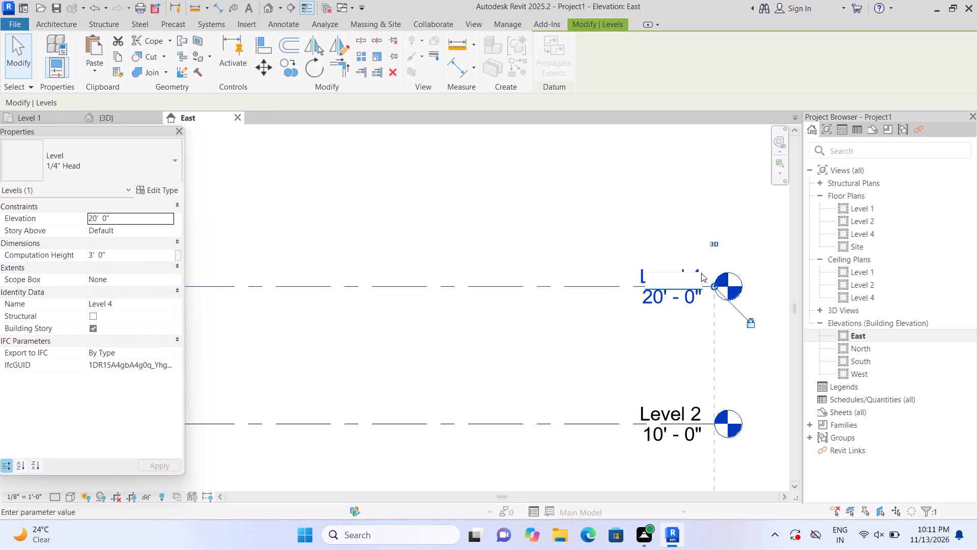
pyautogui.write('le')
pyautogui.press('BackSpace')
pyautogui.press('BackSpace')
pyautogui.press('l')
pyautogui.write('eve')
pyautogui.write('l')
pyautogui.press('space')
pyautogui.press('3')
pyautogui.press('Return')
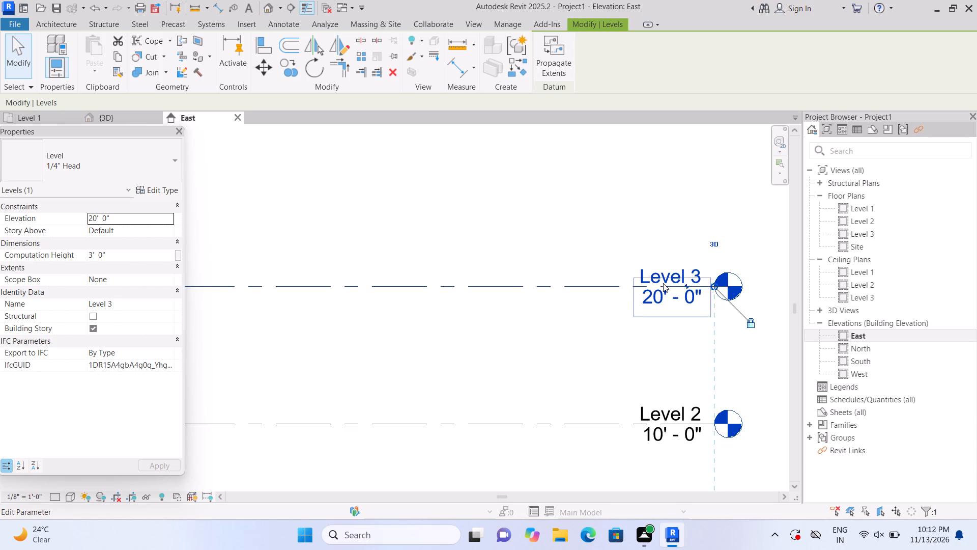
# Draw a new level 10' above Level 3, with both ends aligned to the ends of the levels below.
pyautogui.scroll(-11, 652, 355)
pyautogui.scroll(2, 347, 314)
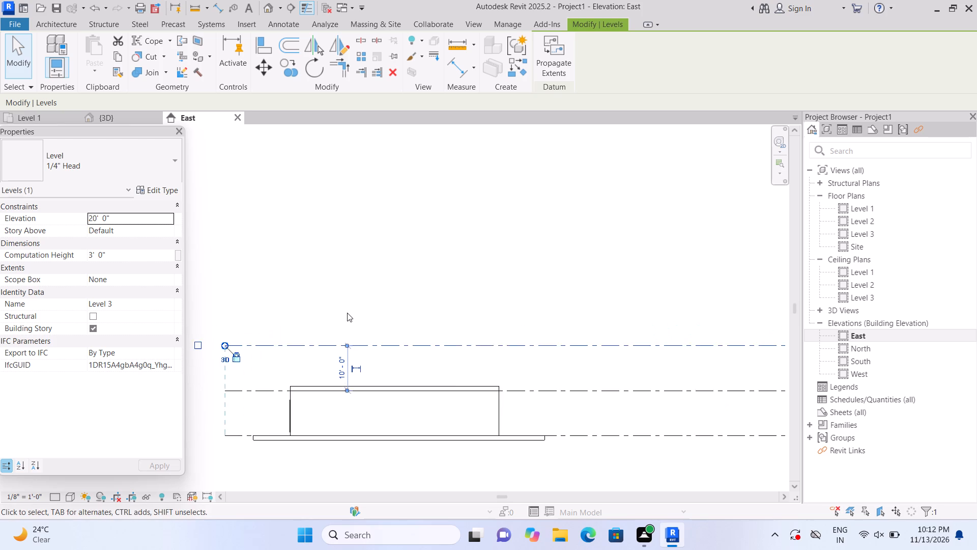
pyautogui.scroll(2, 347, 313)
pyautogui.write('ll')
pyautogui.scroll(-1, 349, 296)
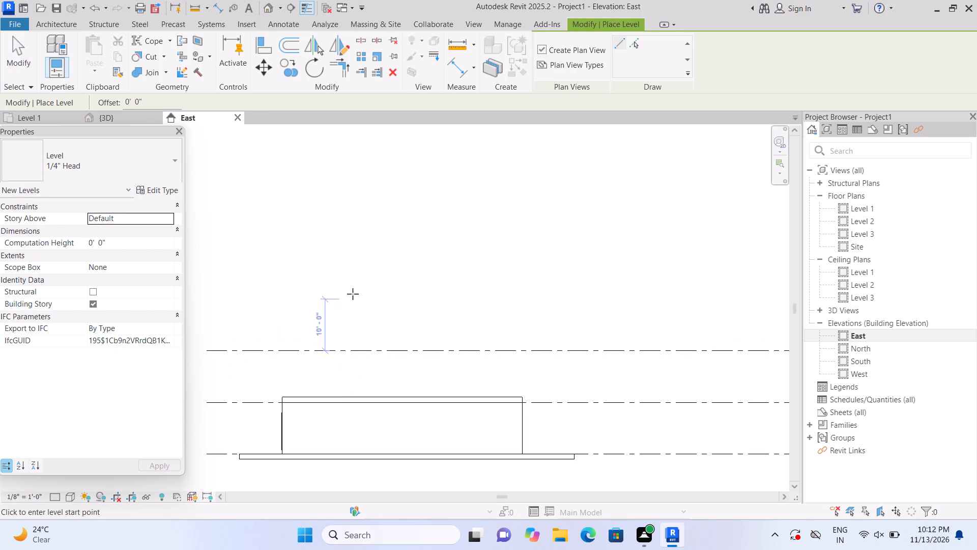
pyautogui.scroll(-4, 353, 294)
pyautogui.scroll(3, 313, 299)
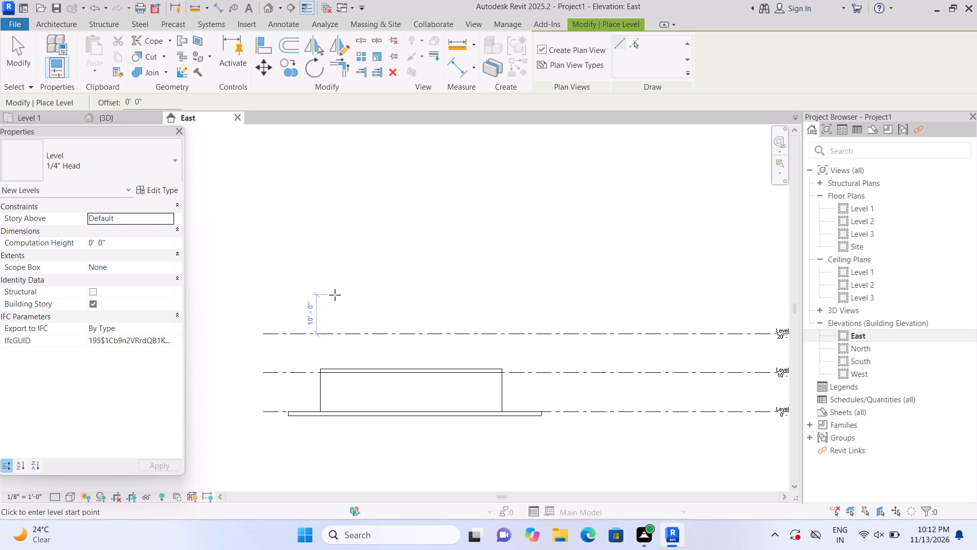
pyautogui.click(335, 295)
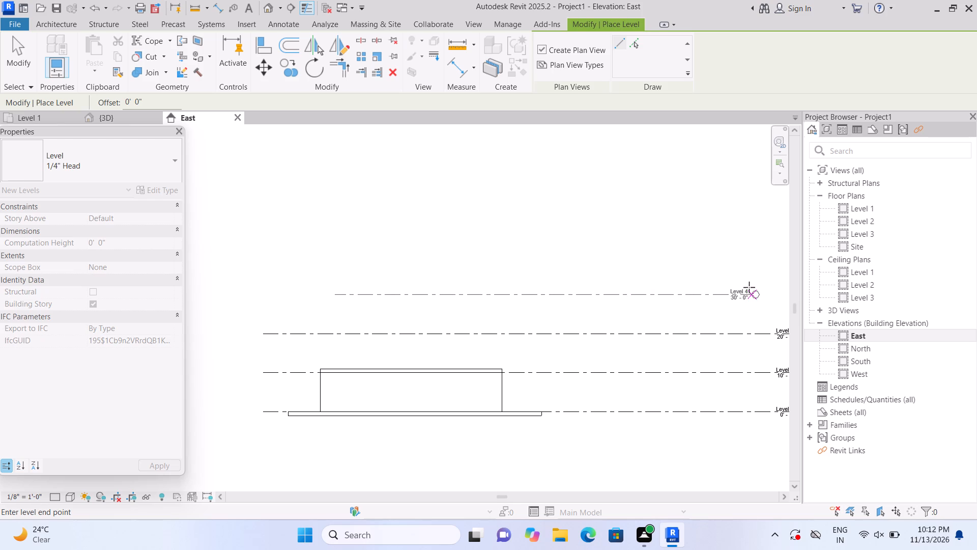
pyautogui.moveTo(749, 288); pyautogui.dragTo(659, 291, button='middle')
pyautogui.click(716, 323)
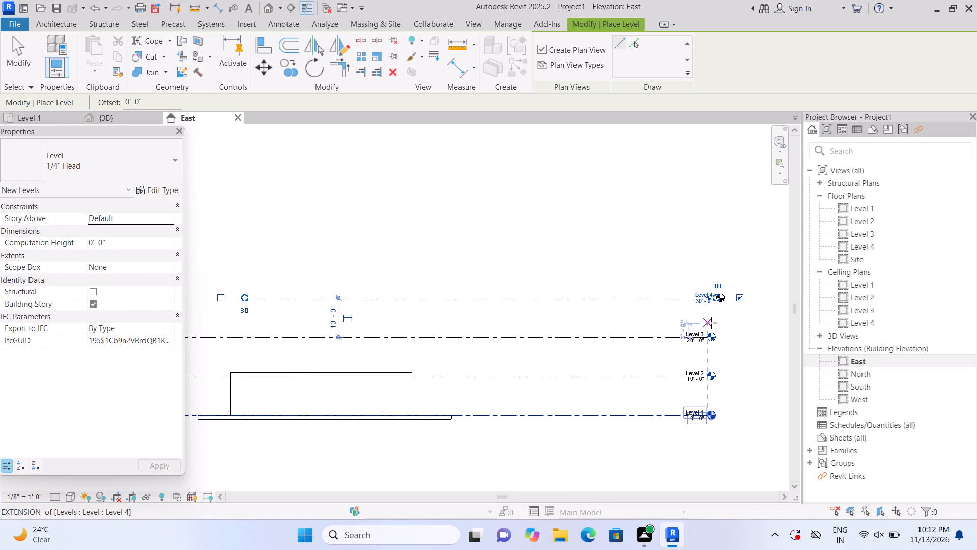
pyautogui.scroll(-1, 738, 308)
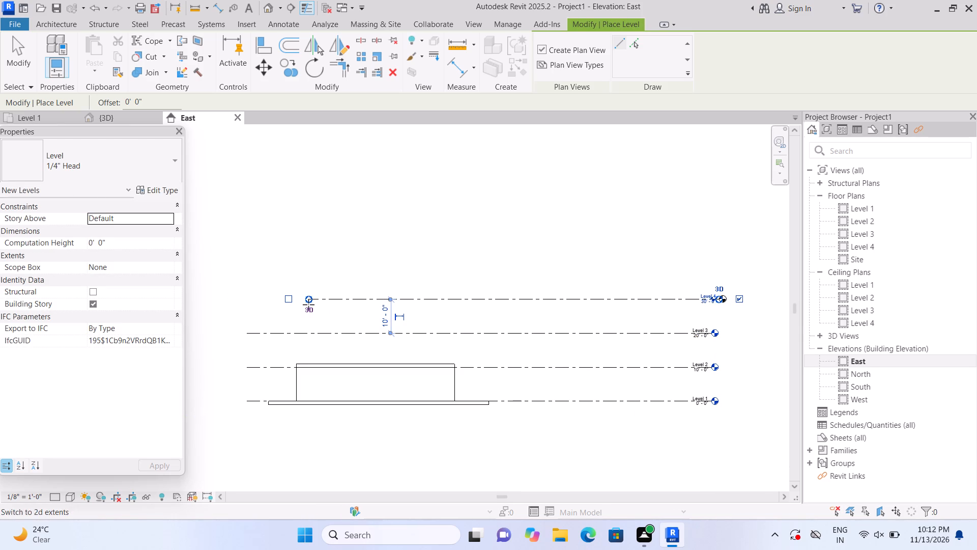
pyautogui.moveTo(308, 301); pyautogui.dragTo(247, 313)
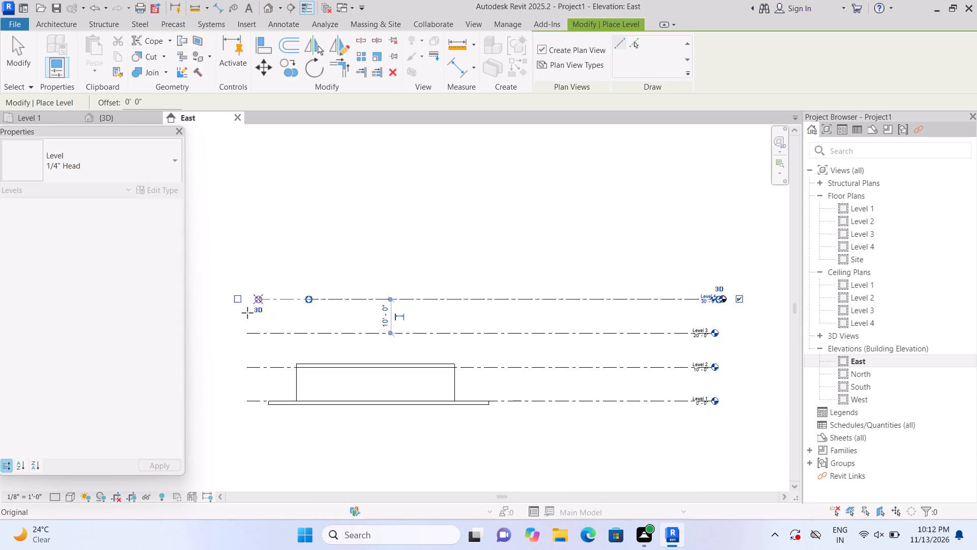
pyautogui.moveTo(247, 313); pyautogui.dragTo(245, 314)
pyautogui.moveTo(721, 297); pyautogui.dragTo(704, 303)
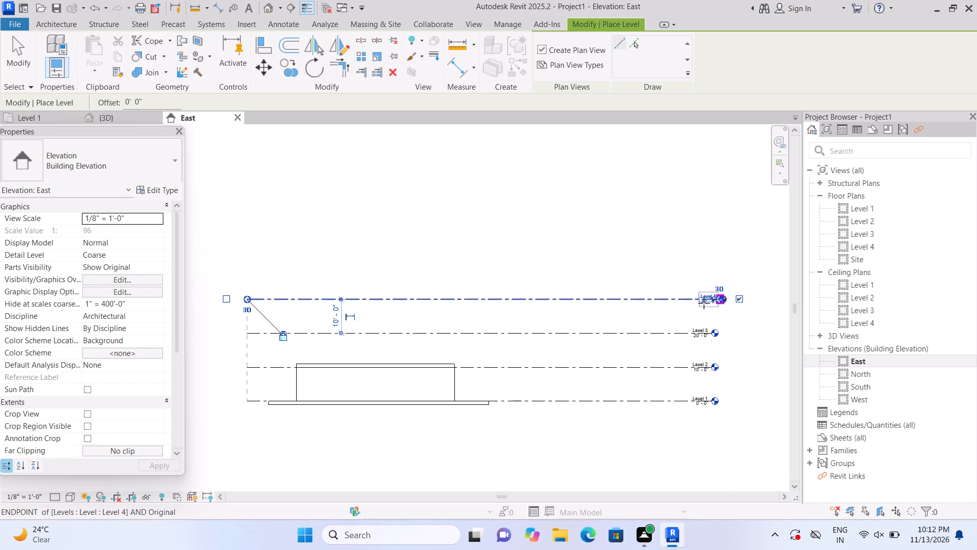
pyautogui.moveTo(704, 303); pyautogui.dragTo(707, 304)
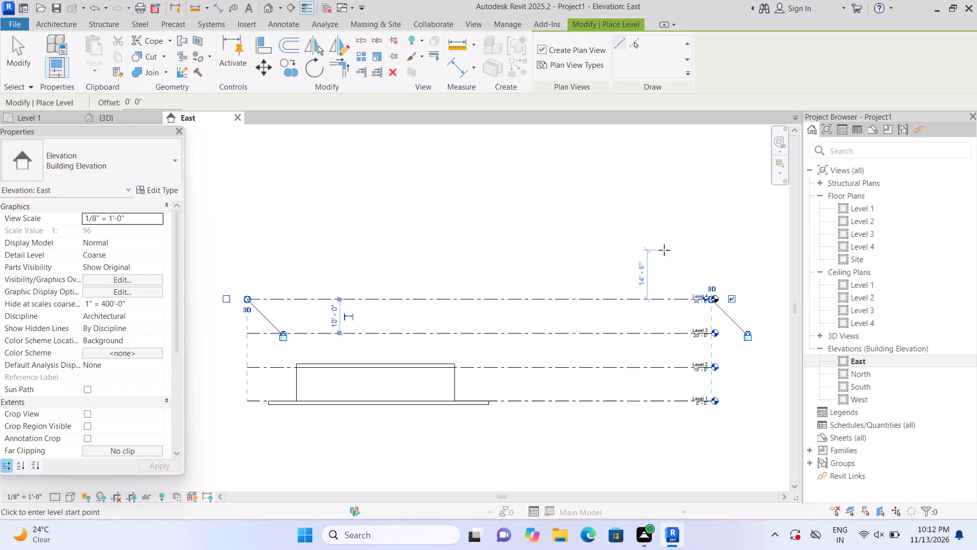
pyautogui.press('Escape')
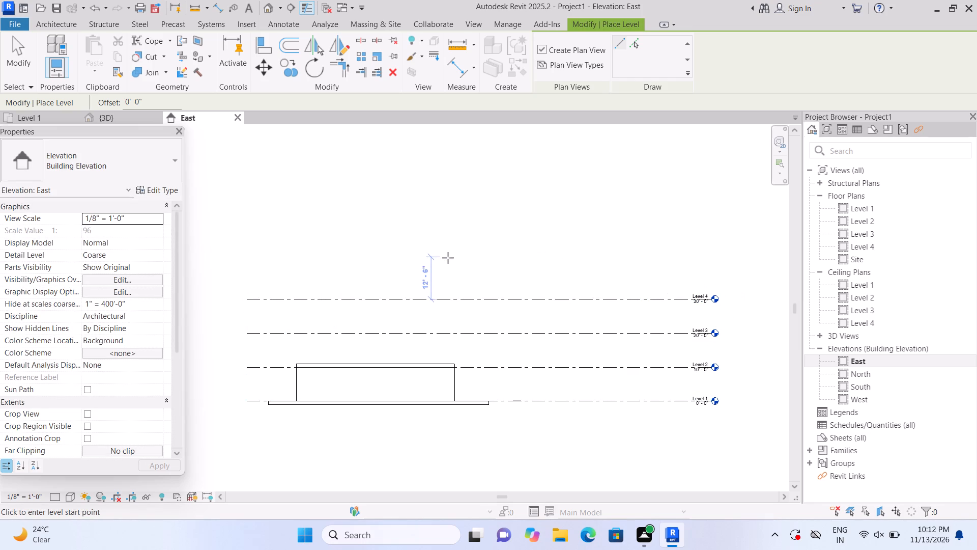
# Draw another level 10' above Level 4, with both ends aligned to the ends of the levels below.
pyautogui.click(297, 266)
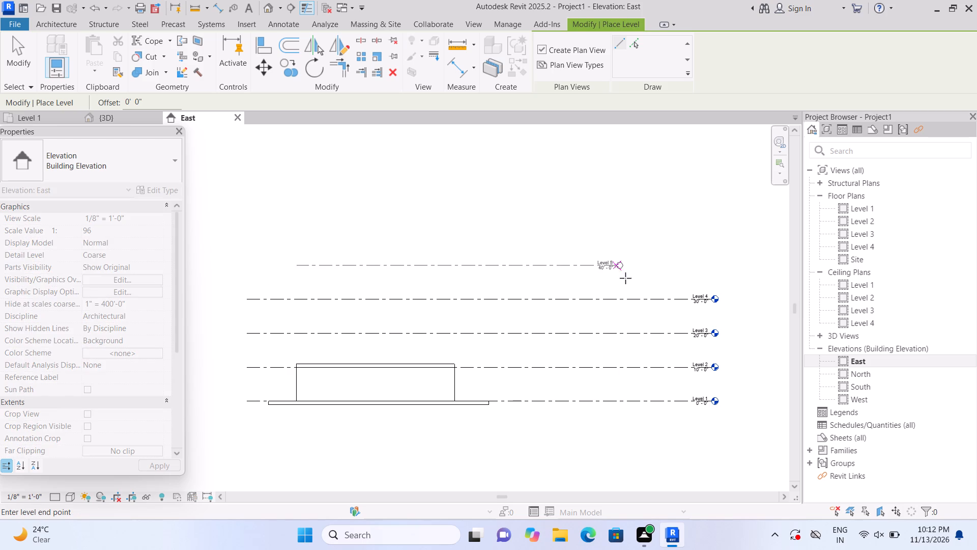
pyautogui.click(711, 285)
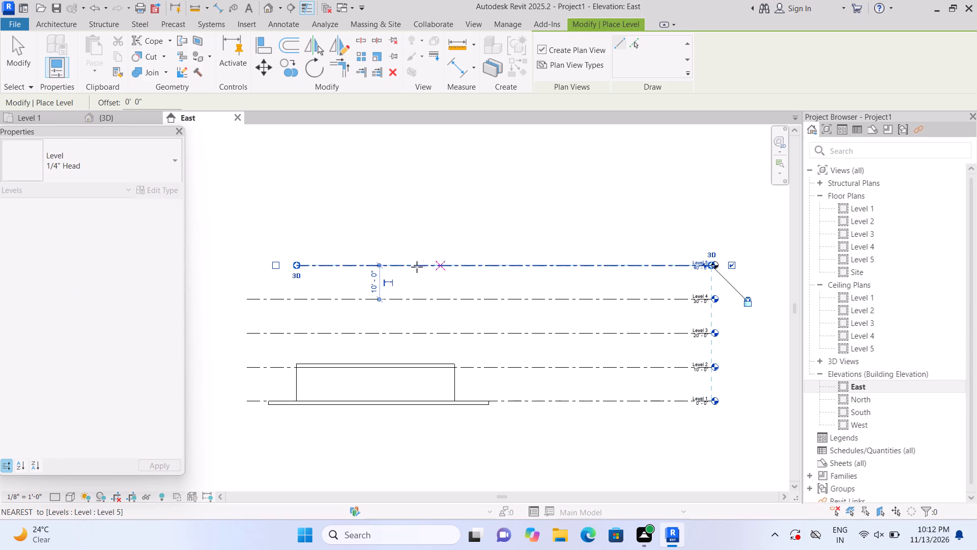
pyautogui.moveTo(297, 264); pyautogui.dragTo(295, 265)
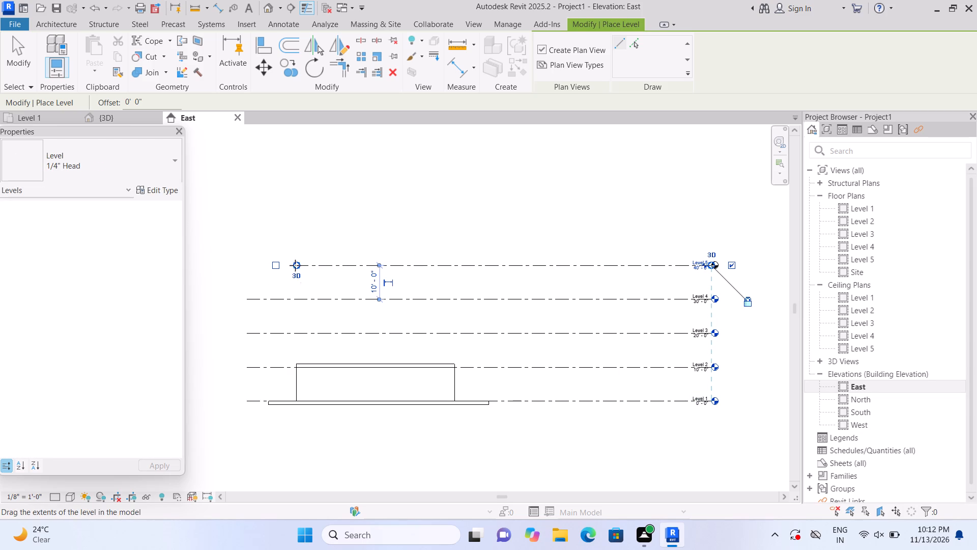
pyautogui.moveTo(295, 265); pyautogui.dragTo(247, 273)
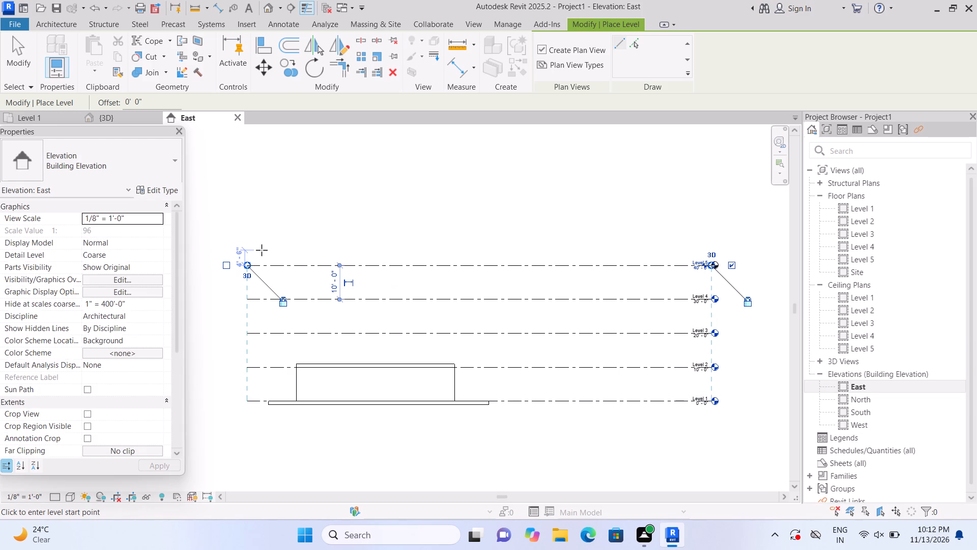
pyautogui.press('Escape')
pyautogui.press('Escape')
pyautogui.scroll(-1, 262, 254)
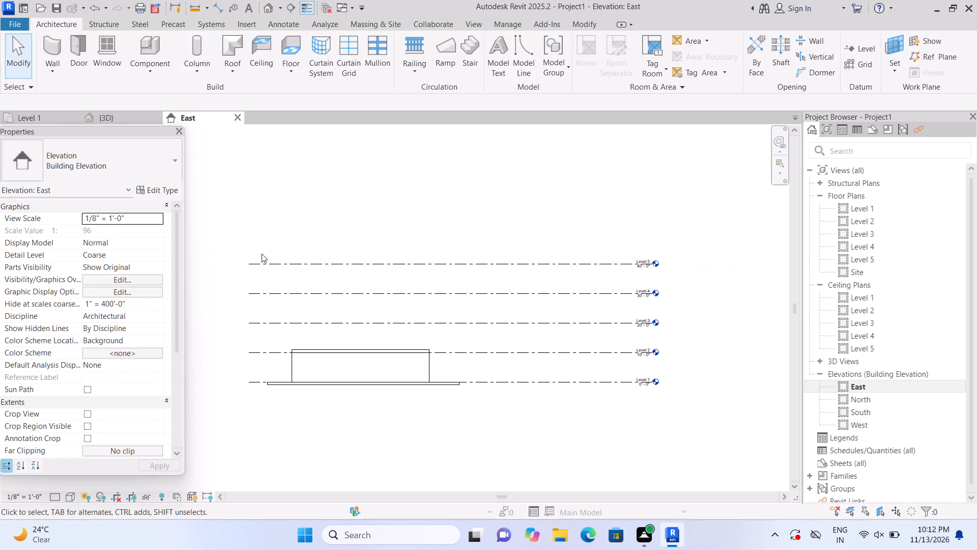
pyautogui.scroll(-1, 270, 251)
pyautogui.scroll(3, 274, 253)
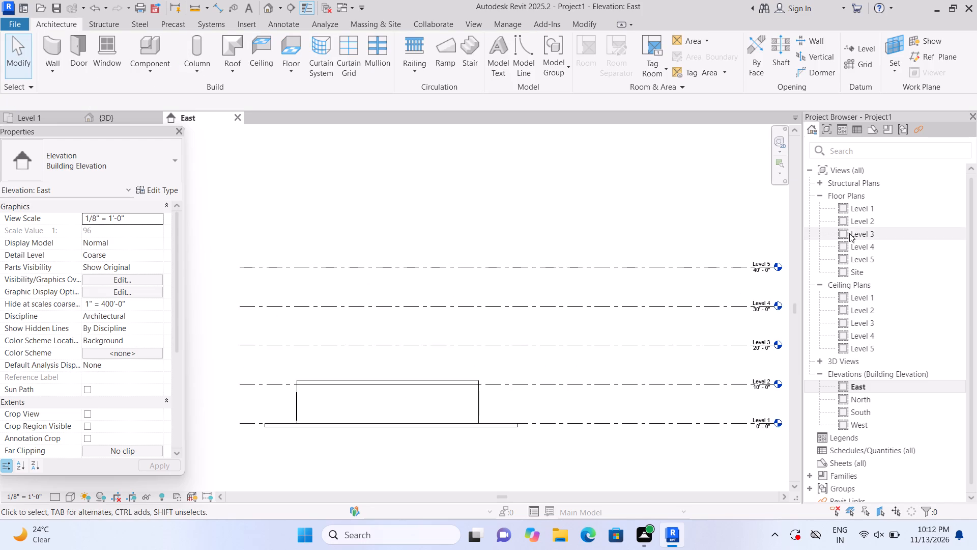
# In the Level 2 floor plan, draw a Basic Wall 9" along the centerline of the north exterior wall, from its west to east corner.
pyautogui.doubleClick(842, 208)
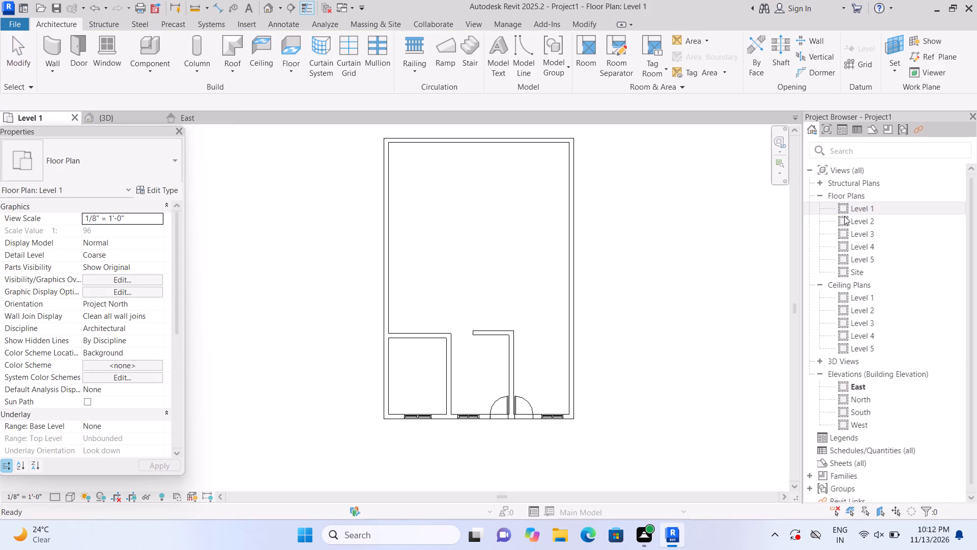
pyautogui.doubleClick(845, 219)
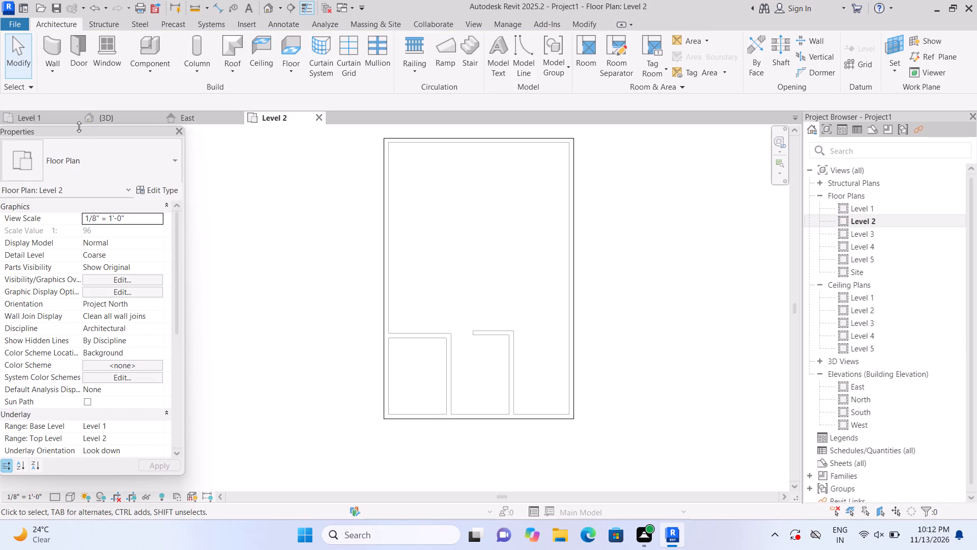
pyautogui.click(52, 47)
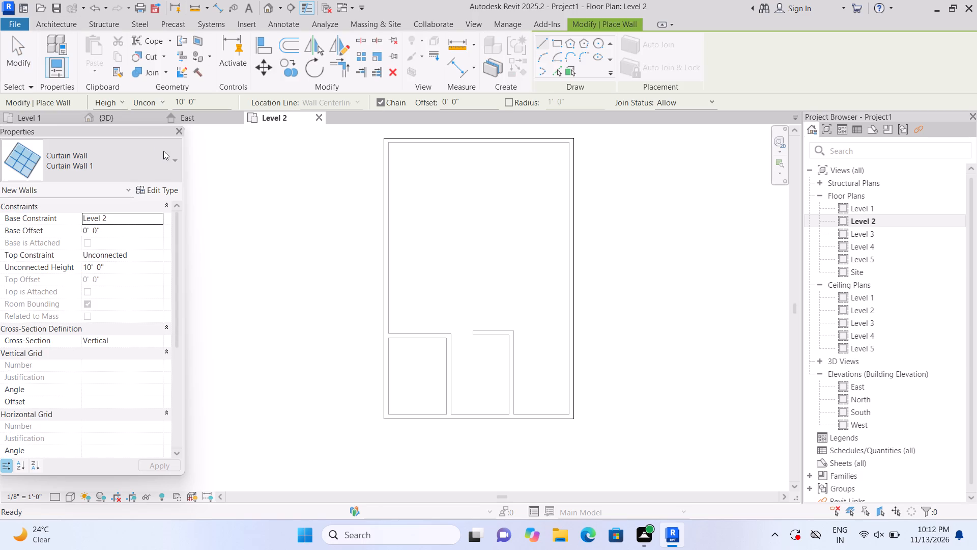
pyautogui.click(163, 151)
pyautogui.scroll(10, 133, 348)
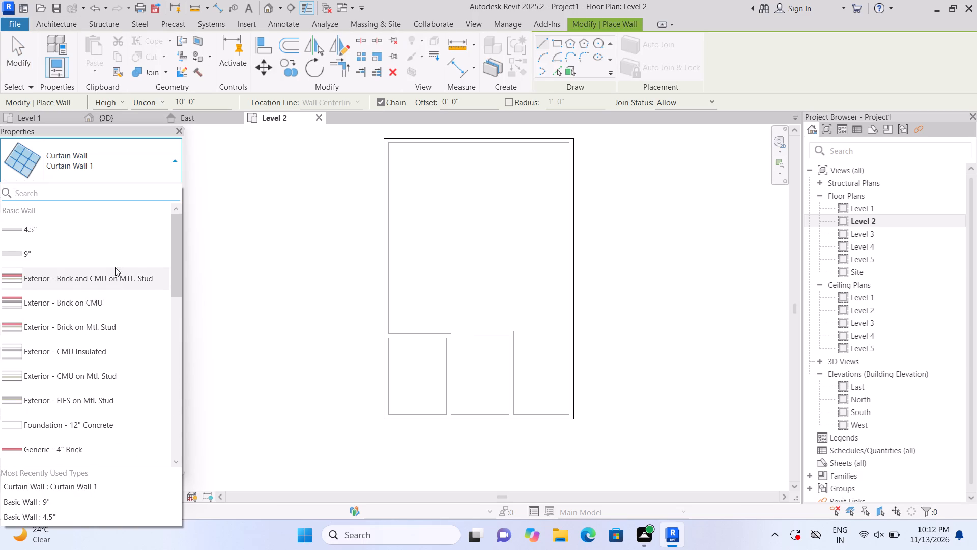
pyautogui.click(118, 255)
pyautogui.moveTo(419, 256); pyautogui.dragTo(428, 335, button='middle')
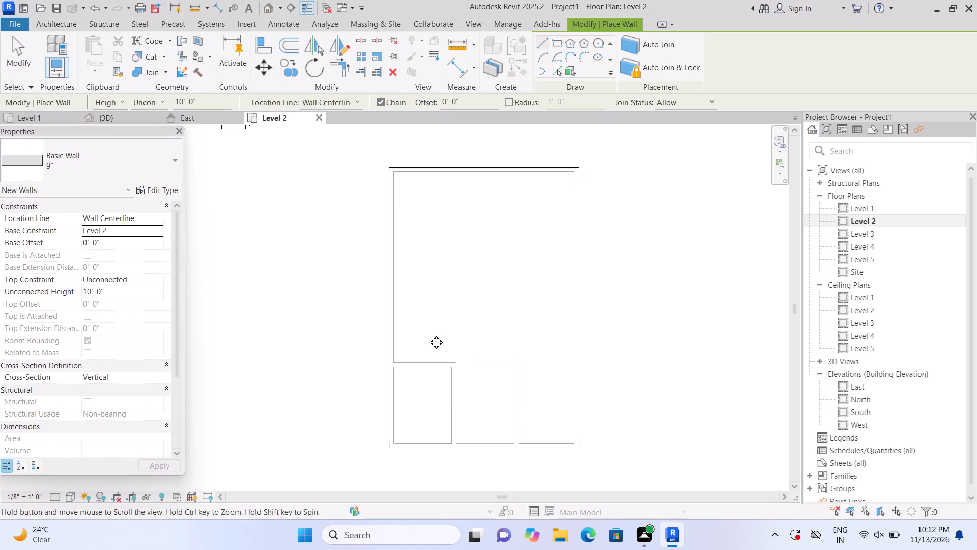
pyautogui.moveTo(428, 335); pyautogui.dragTo(434, 383, button='middle')
pyautogui.scroll(3, 361, 256)
pyautogui.scroll(1, 541, 345)
pyautogui.moveTo(530, 338); pyautogui.dragTo(444, 277, button='middle')
pyautogui.scroll(1, 424, 275)
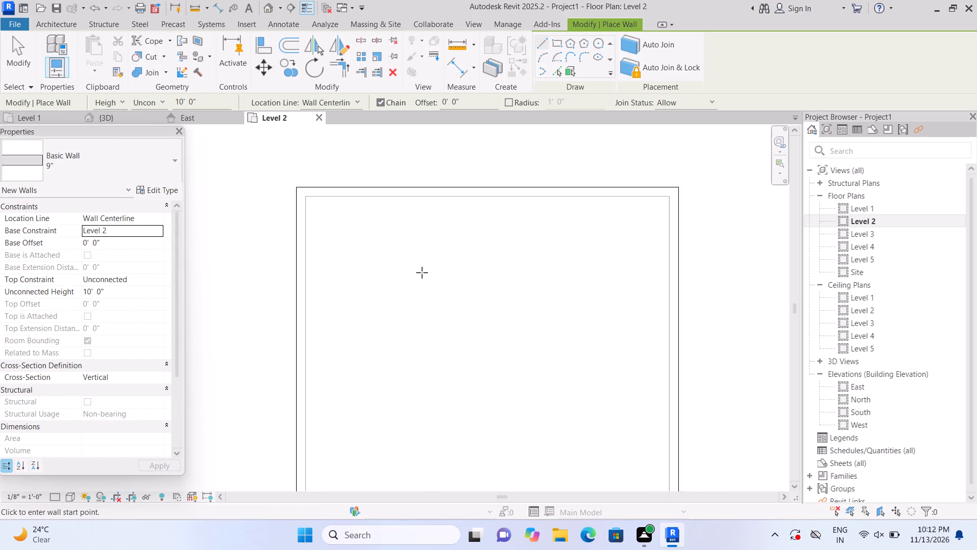
pyautogui.scroll(2, 422, 272)
pyautogui.scroll(1, 295, 209)
pyautogui.scroll(4, 273, 166)
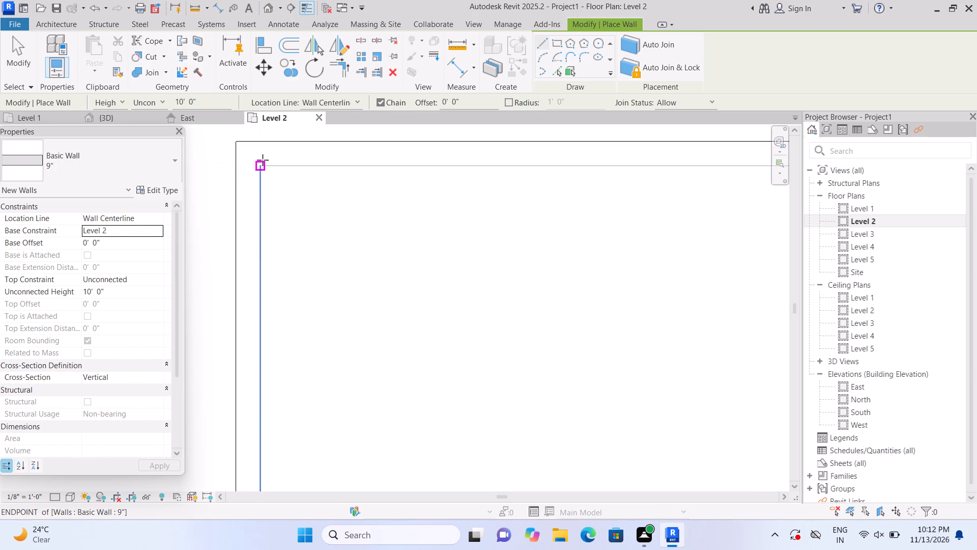
pyautogui.click(253, 158)
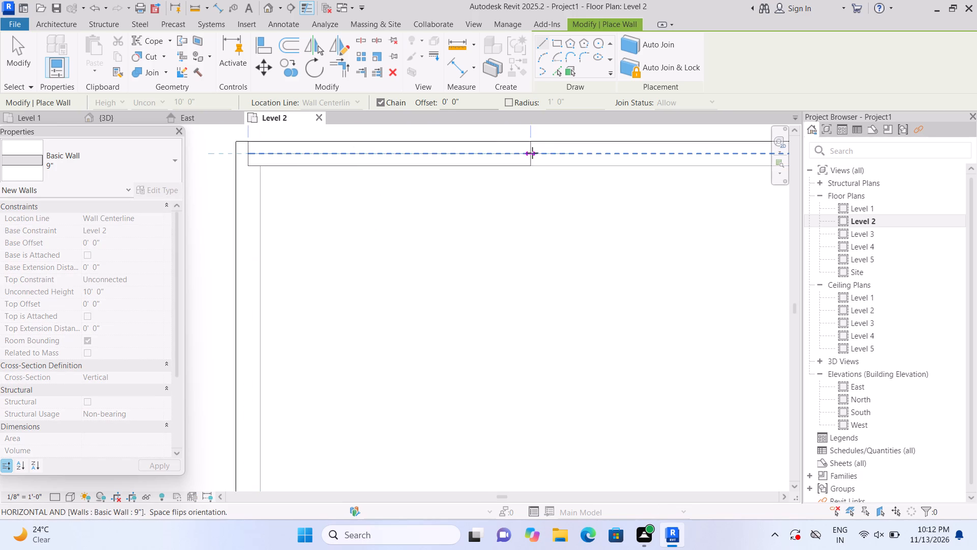
pyautogui.moveTo(548, 153); pyautogui.dragTo(197, 224, button='middle')
pyautogui.scroll(1, 389, 220)
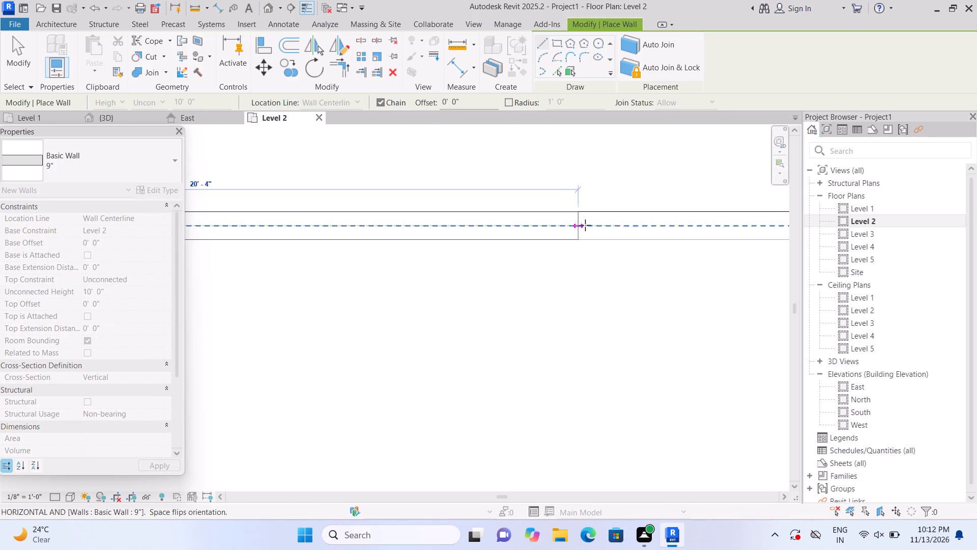
pyautogui.moveTo(647, 228); pyautogui.dragTo(285, 182, button='middle')
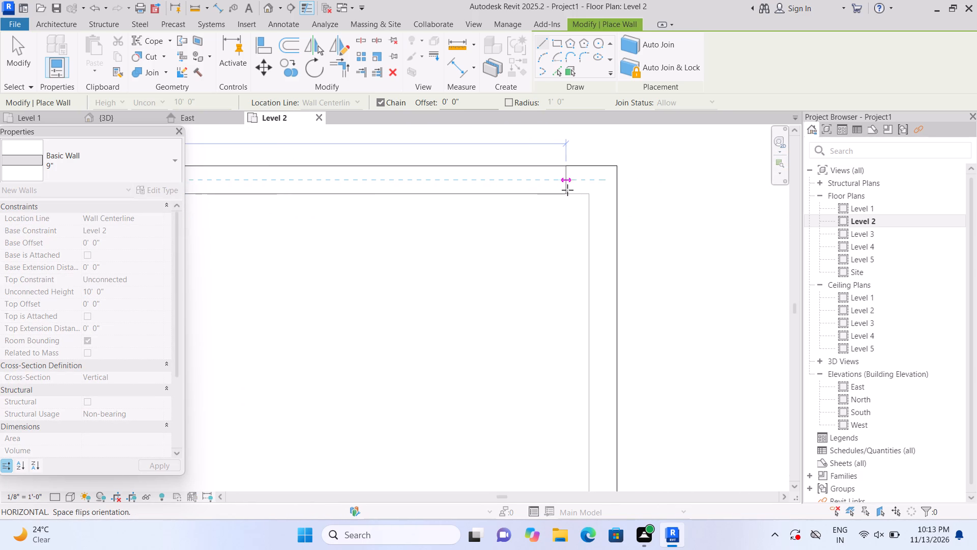
pyautogui.scroll(1, 601, 188)
pyautogui.click(601, 188)
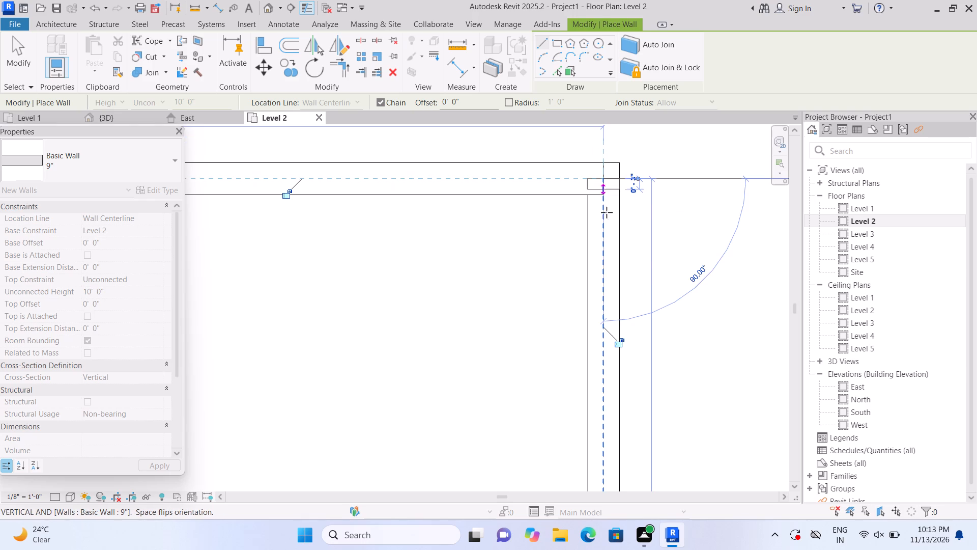
# Continue the 9" wall chain down the centerline of the east exterior wall to the southeast corner.
pyautogui.scroll(1, 603, 425)
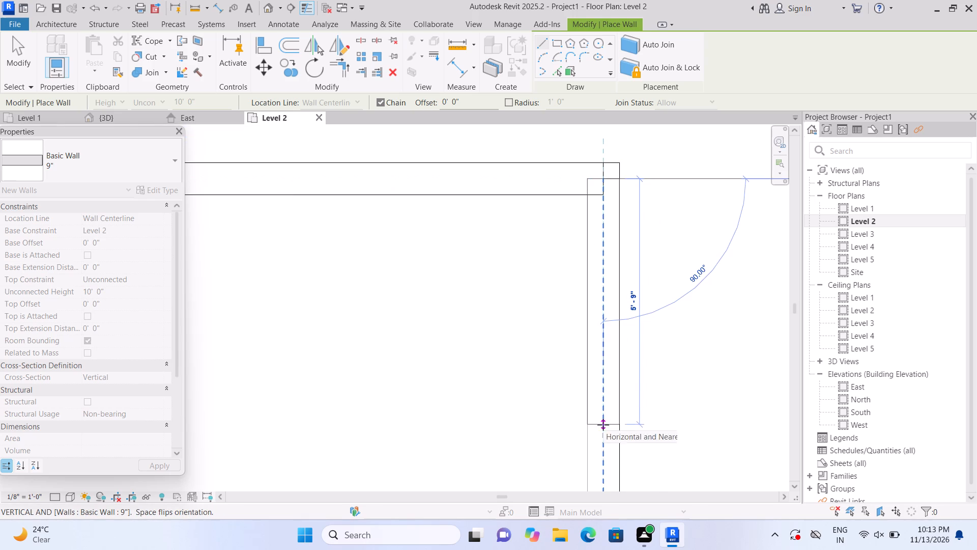
pyautogui.moveTo(603, 424); pyautogui.dragTo(594, 168, button='middle')
pyautogui.scroll(-13, 596, 176)
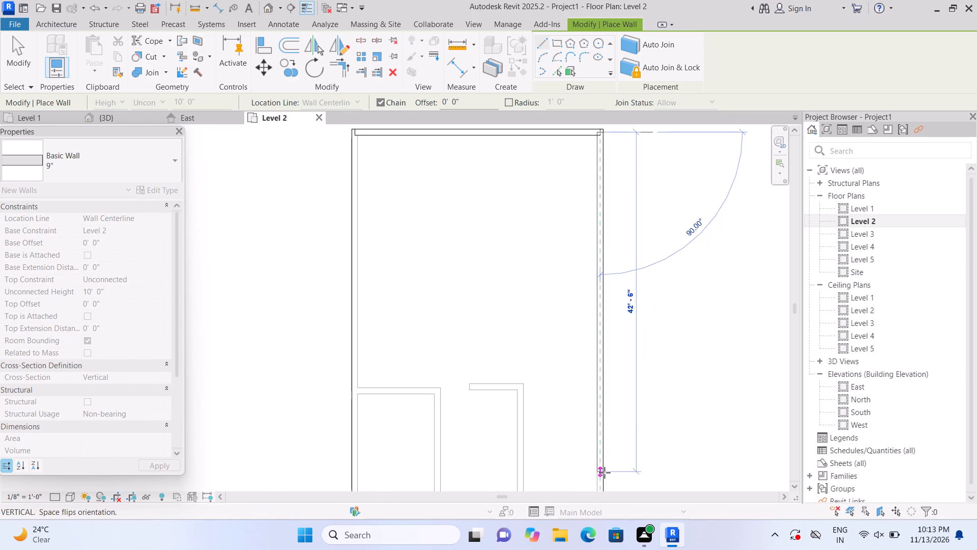
pyautogui.scroll(1, 605, 473)
pyautogui.moveTo(605, 473); pyautogui.dragTo(573, 236, button='middle')
pyautogui.scroll(7, 566, 268)
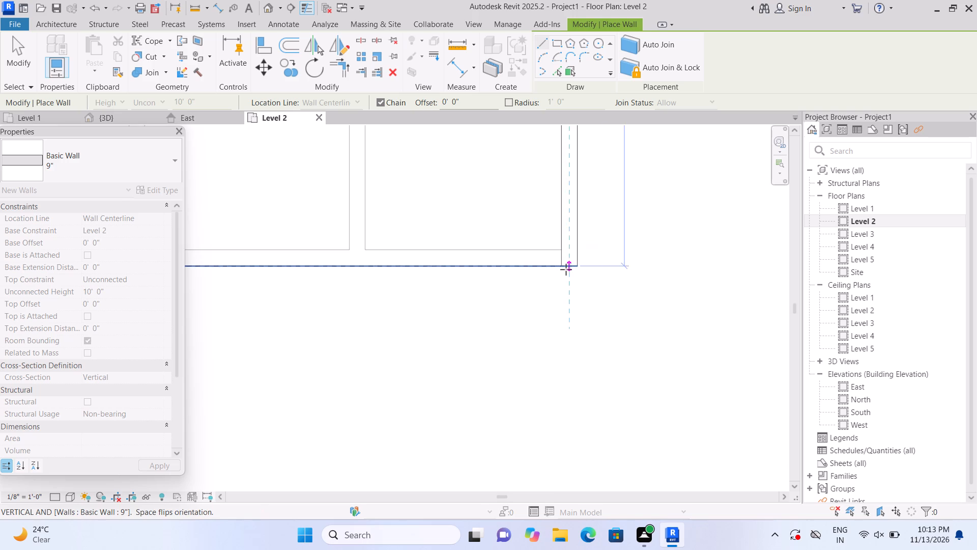
pyautogui.scroll(11, 566, 269)
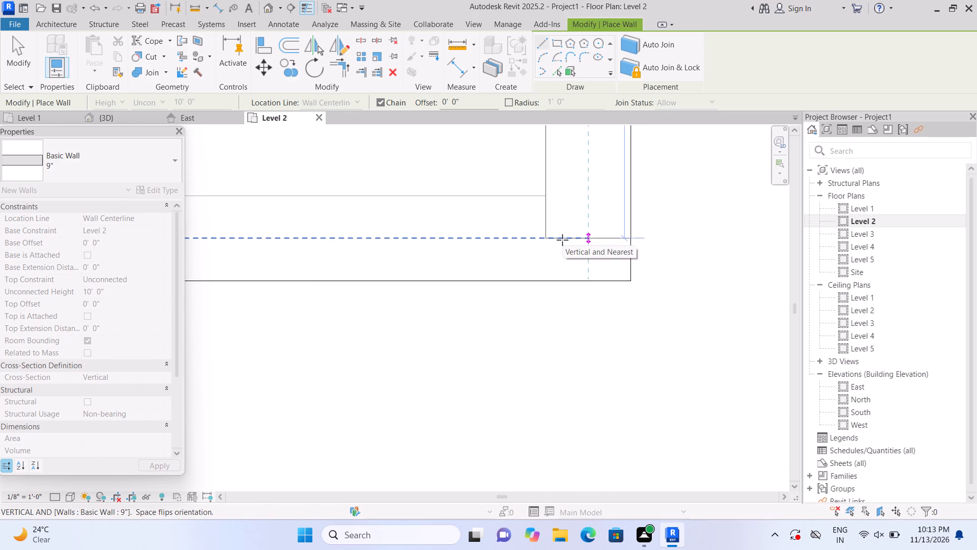
pyautogui.click(562, 240)
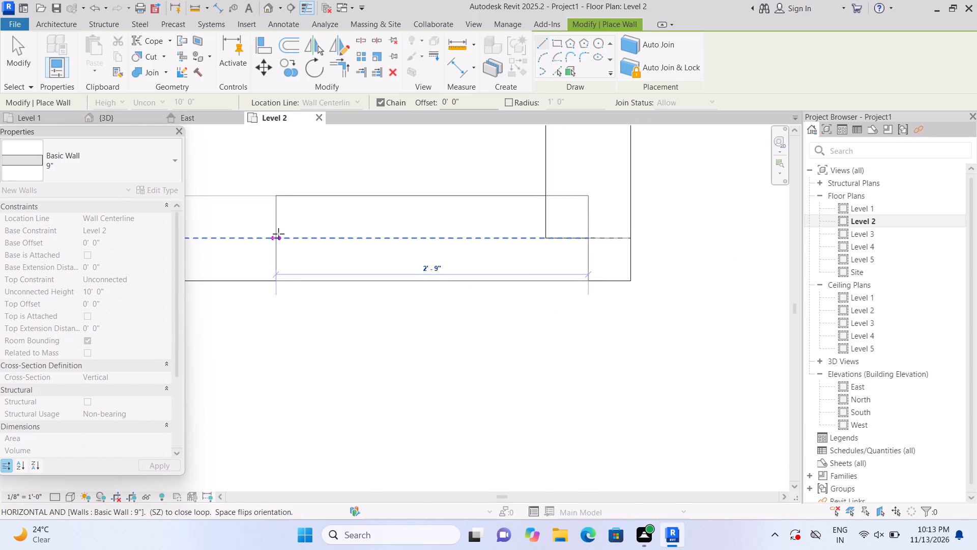
# Continue the 9" wall chain along the centerline of the south exterior wall to the southwest corner and end the chain.
pyautogui.moveTo(289, 236); pyautogui.dragTo(629, 265, button='middle')
pyautogui.scroll(-9, 529, 283)
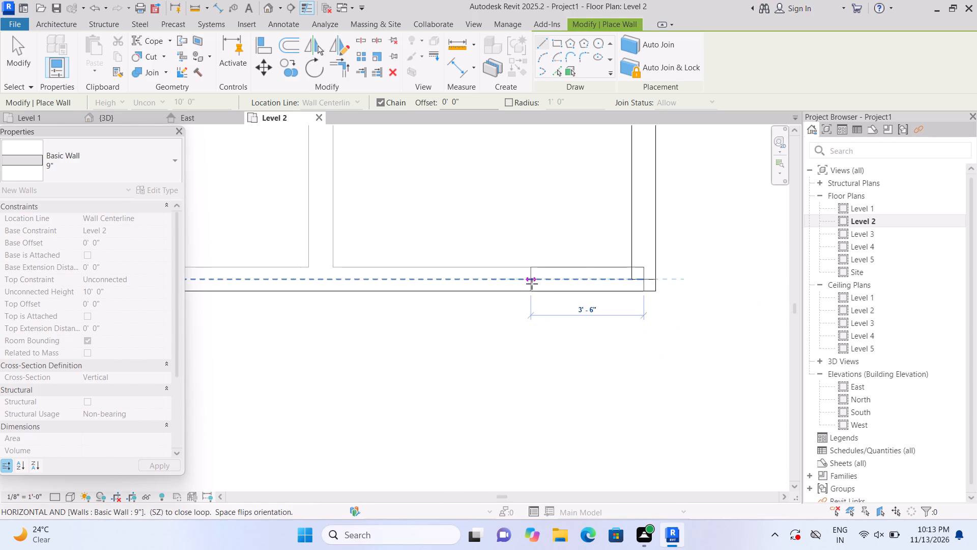
pyautogui.scroll(-6, 532, 284)
pyautogui.moveTo(233, 282); pyautogui.dragTo(513, 295, button='middle')
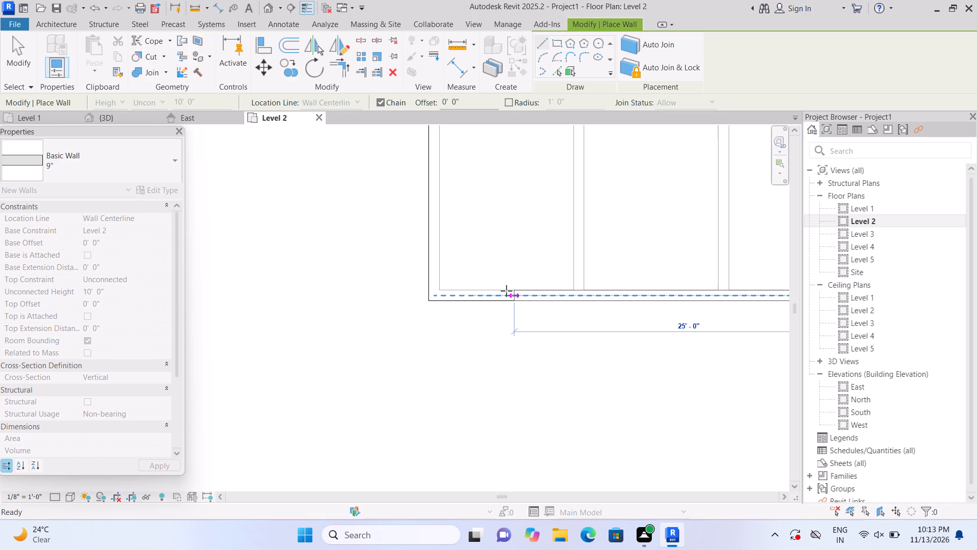
pyautogui.scroll(11, 450, 291)
pyautogui.scroll(3, 398, 291)
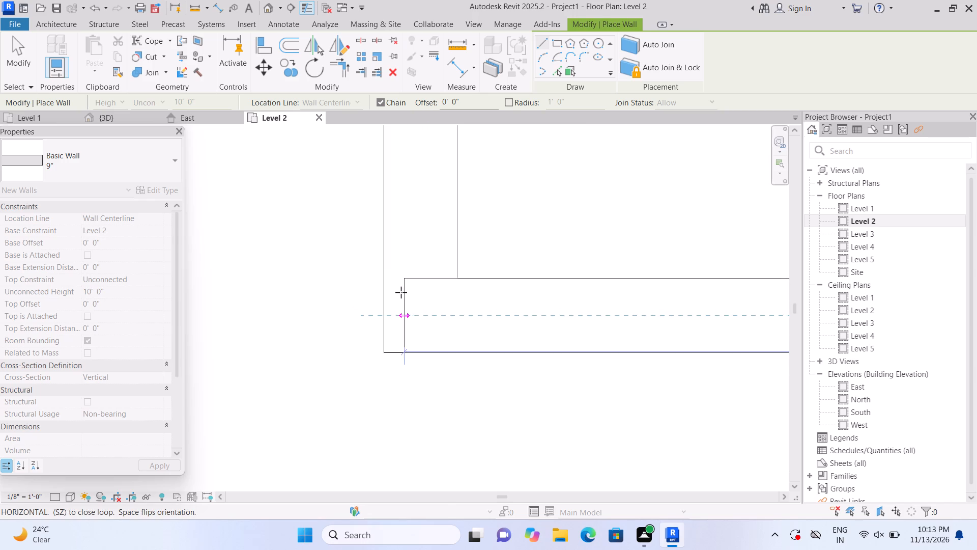
pyautogui.scroll(4, 403, 294)
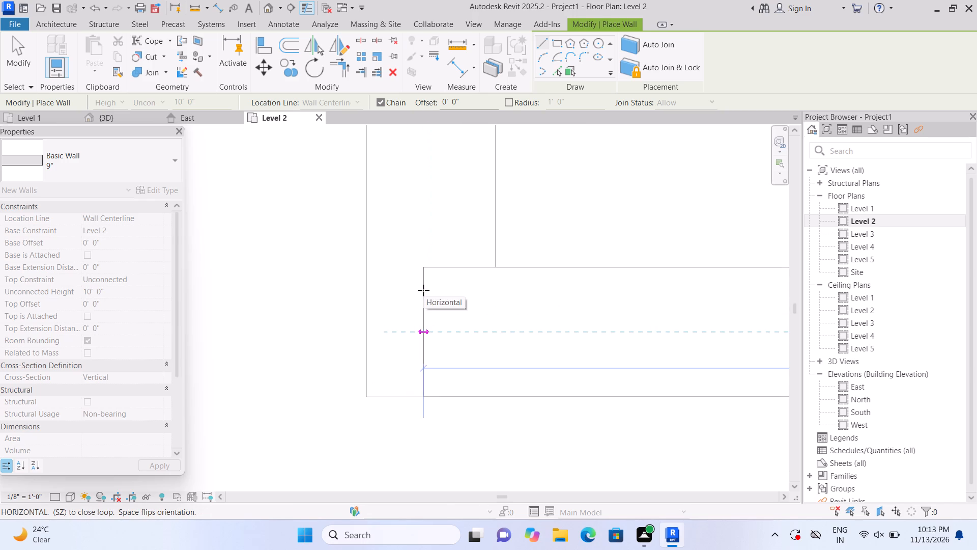
pyautogui.click(423, 290)
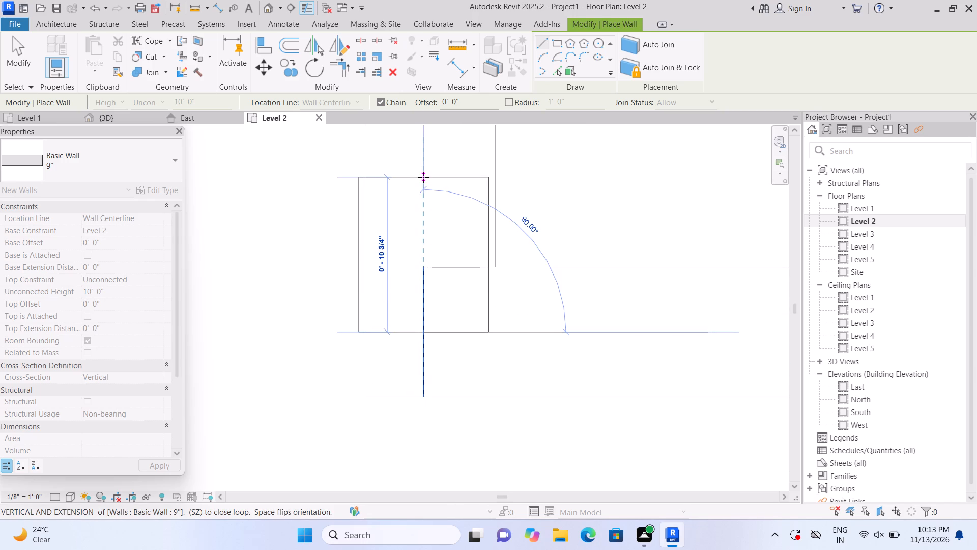
pyautogui.press('Escape')
# Draw a Basic Wall 9" along the centerline of the west exterior wall, from the northwest corner down to the southwest corner.
pyautogui.scroll(-9, 433, 250)
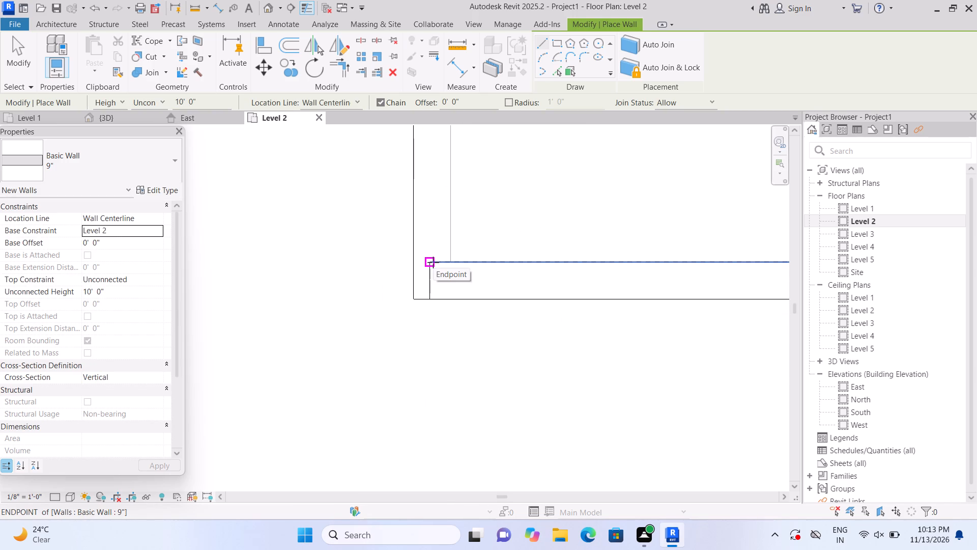
pyautogui.scroll(-6, 432, 262)
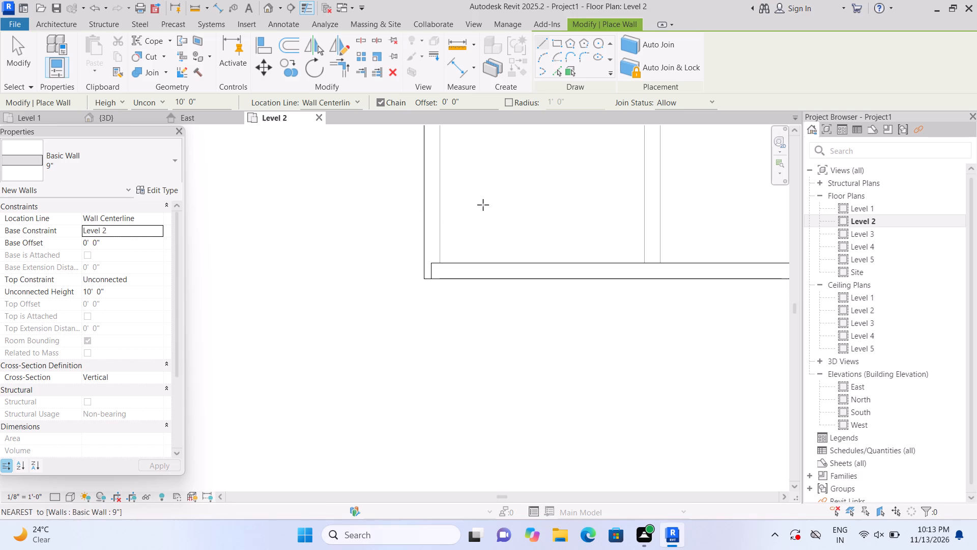
pyautogui.moveTo(487, 205); pyautogui.dragTo(390, 477, button='middle')
pyautogui.moveTo(413, 278); pyautogui.dragTo(425, 542, button='middle')
pyautogui.scroll(1, 403, 324)
pyautogui.moveTo(404, 325); pyautogui.dragTo(454, 549, button='middle')
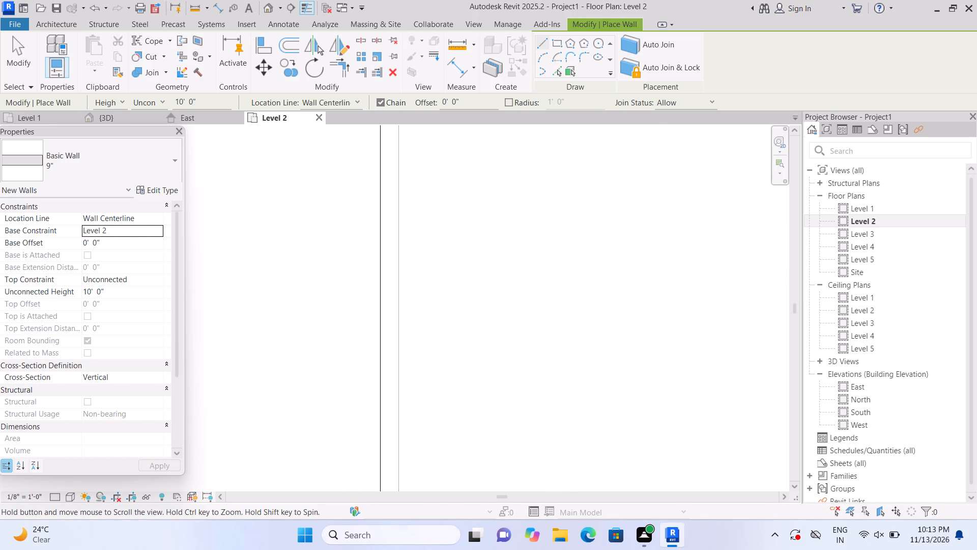
pyautogui.moveTo(454, 549); pyautogui.dragTo(453, 548, button='middle')
pyautogui.moveTo(450, 317); pyautogui.dragTo(428, 499, button='middle')
pyautogui.scroll(-1, 456, 323)
pyautogui.scroll(5, 392, 181)
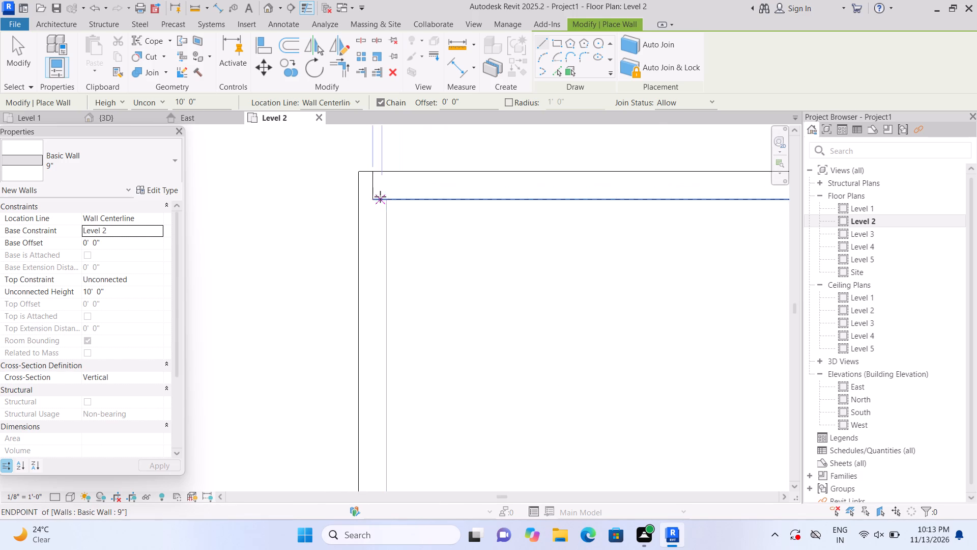
pyautogui.scroll(8, 380, 197)
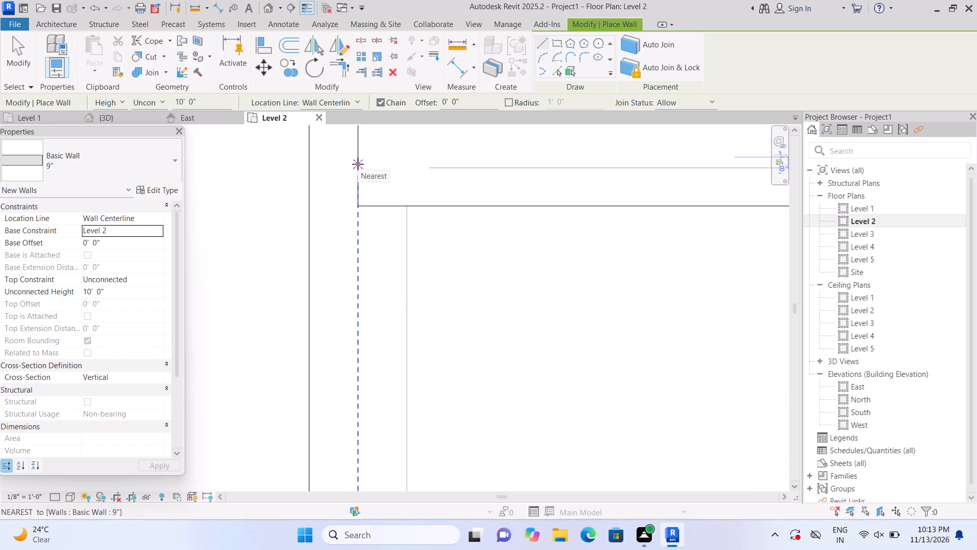
pyautogui.click(358, 164)
pyautogui.moveTo(355, 385); pyautogui.dragTo(350, 380, button='middle')
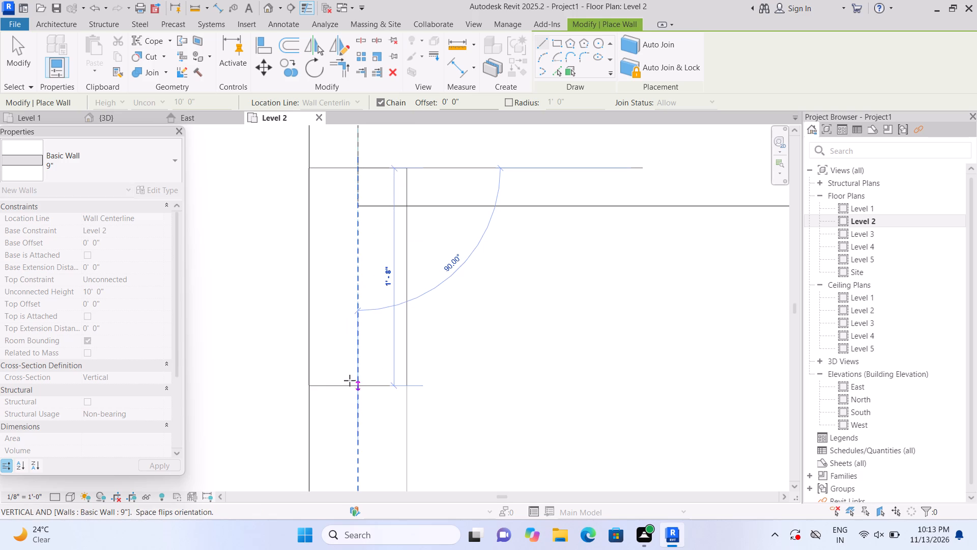
pyautogui.moveTo(350, 380); pyautogui.dragTo(328, 224, button='middle')
pyautogui.scroll(-16, 329, 223)
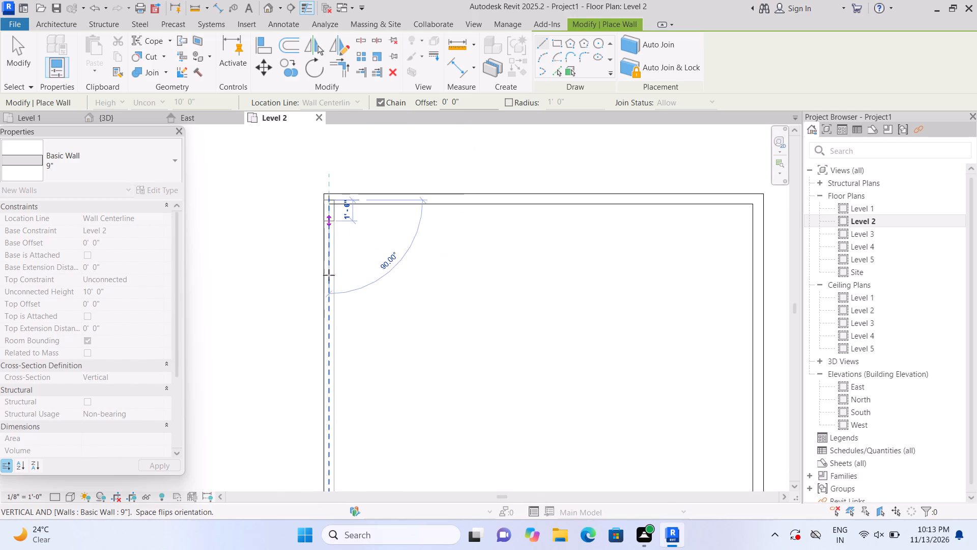
pyautogui.moveTo(332, 454); pyautogui.dragTo(325, 216, button='middle')
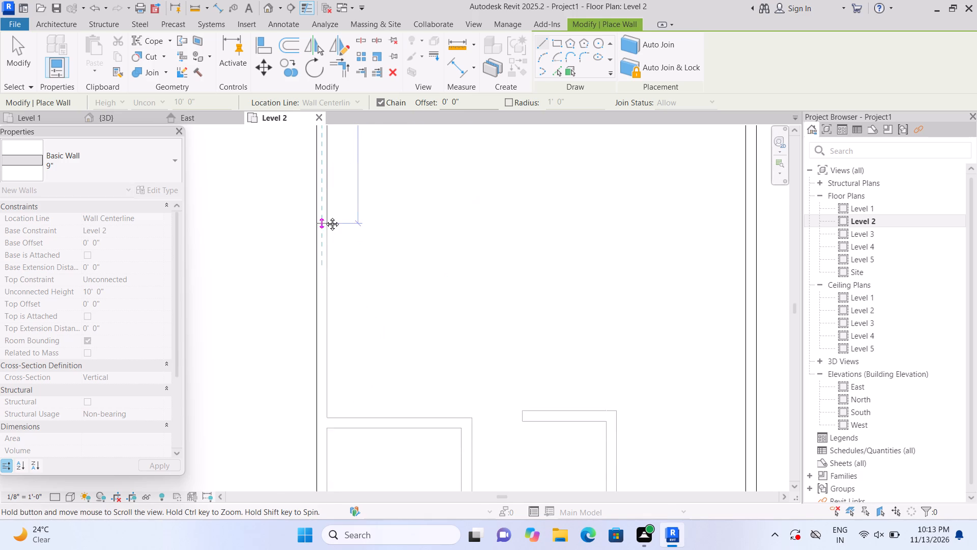
pyautogui.moveTo(325, 216); pyautogui.dragTo(325, 168, button='middle')
pyautogui.moveTo(331, 407); pyautogui.dragTo(326, 281, button='middle')
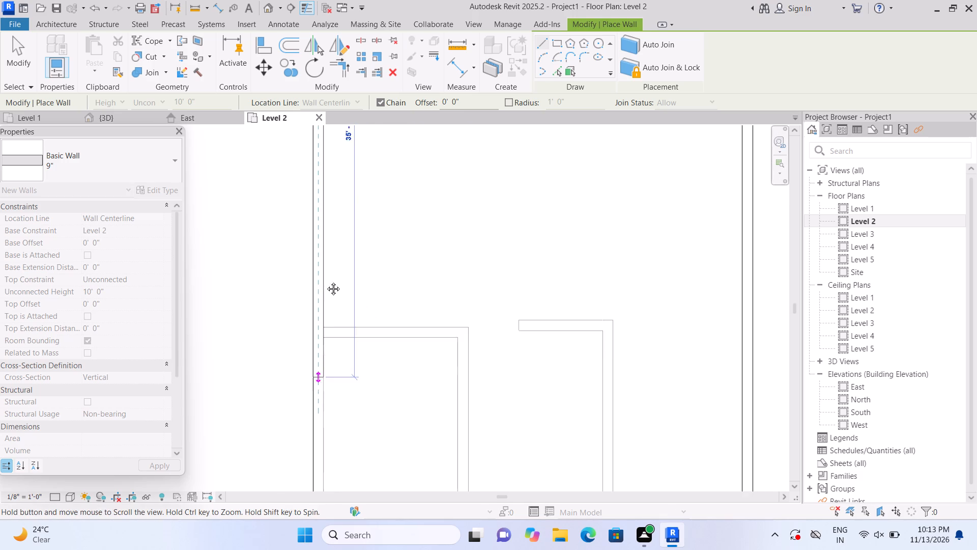
pyautogui.moveTo(326, 281); pyautogui.dragTo(326, 163, button='middle')
pyautogui.scroll(8, 314, 317)
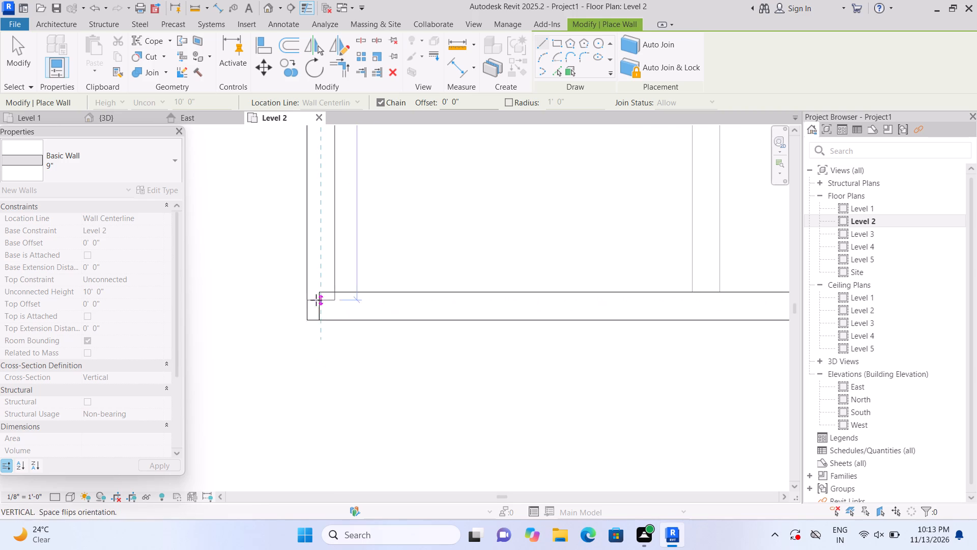
pyautogui.scroll(10, 316, 300)
pyautogui.click(321, 317)
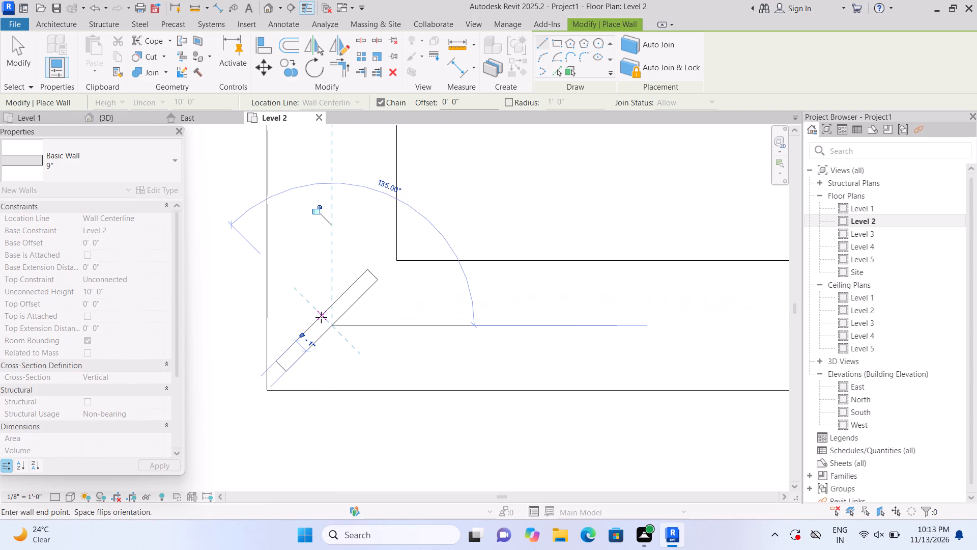
pyautogui.scroll(-1, 321, 317)
pyautogui.scroll(-2, 370, 347)
pyautogui.press('Escape')
# Examine the Level 2 exterior wall outline in plan and in the default 3D view.
pyautogui.scroll(-5, 368, 347)
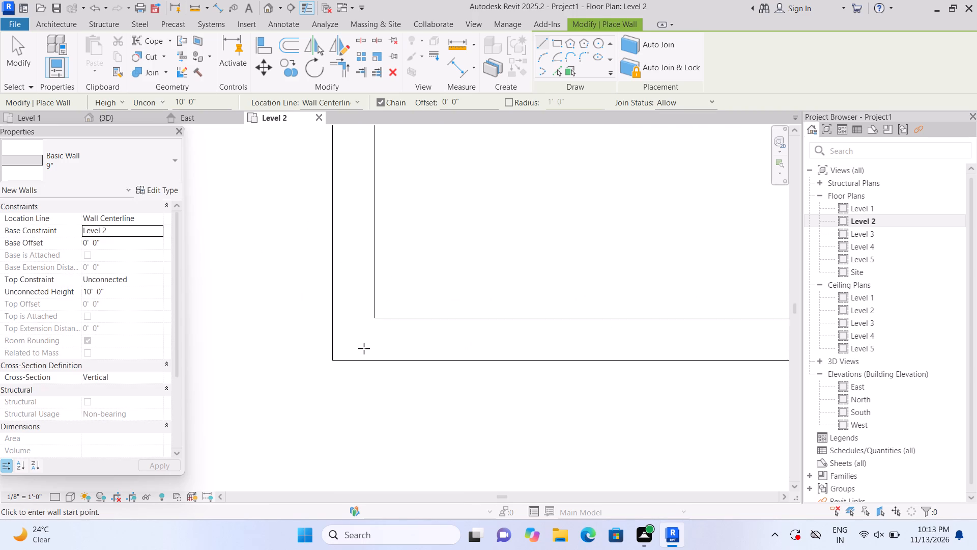
pyautogui.scroll(-10, 364, 348)
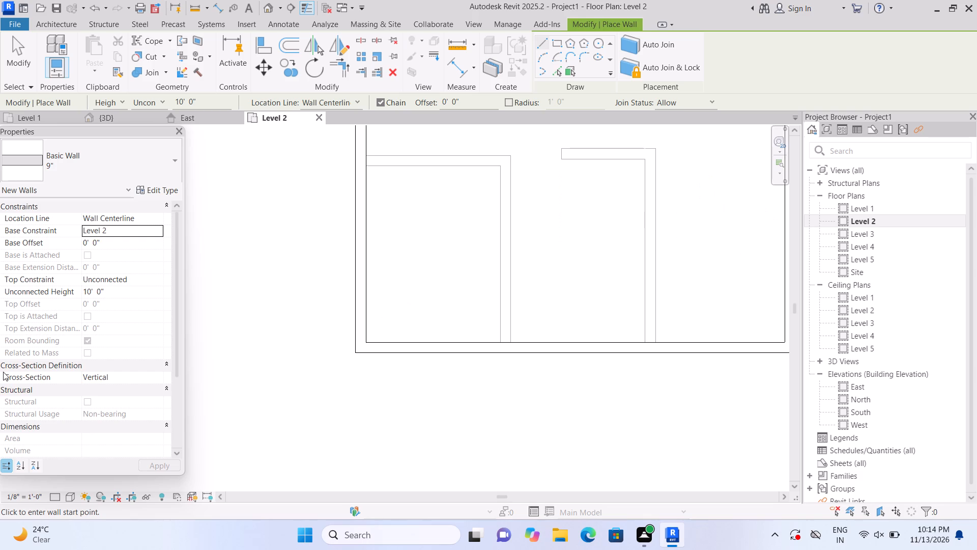
pyautogui.scroll(-1, 10, 376)
pyautogui.scroll(-7, 202, 399)
pyautogui.moveTo(215, 402); pyautogui.dragTo(340, 437, button='middle')
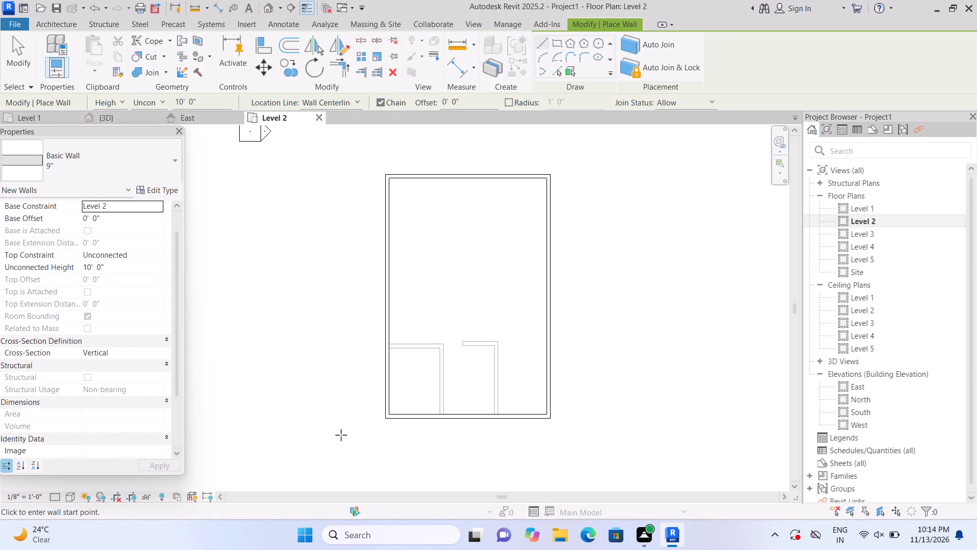
pyautogui.scroll(2, 341, 435)
pyautogui.moveTo(338, 431); pyautogui.dragTo(302, 460, button='middle')
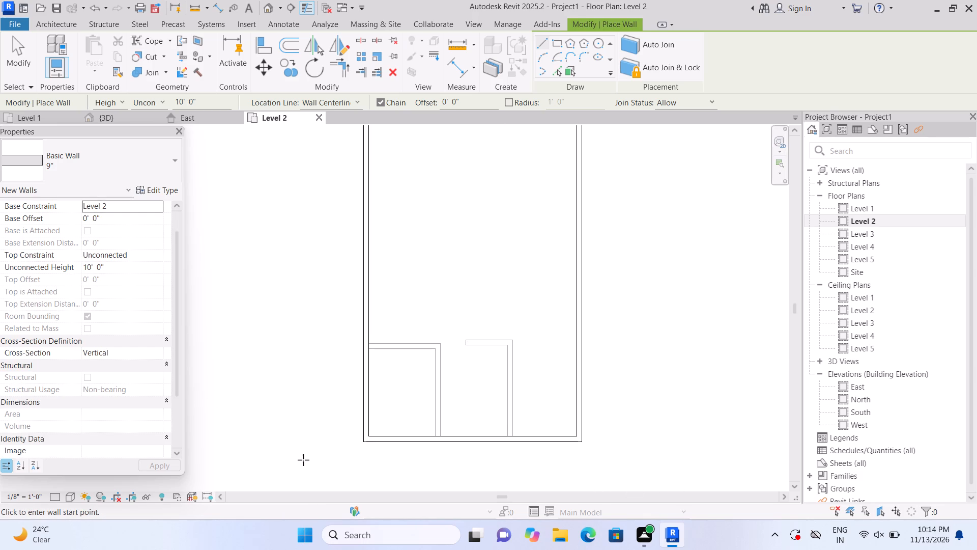
pyautogui.moveTo(528, 215); pyautogui.dragTo(531, 247, button='middle')
pyautogui.scroll(-1, 530, 247)
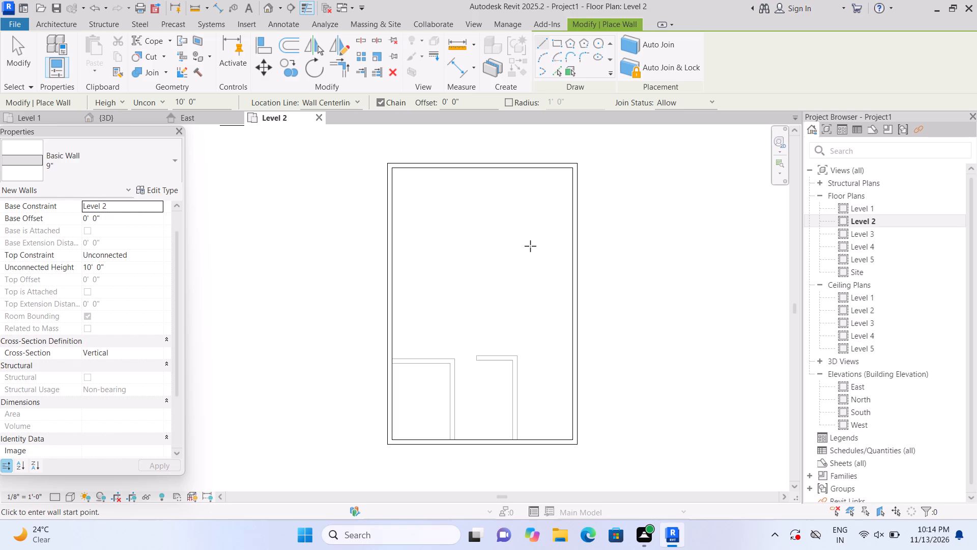
pyautogui.click(269, 9)
pyautogui.moveTo(289, 229); pyautogui.dragTo(290, 249, button='middle')
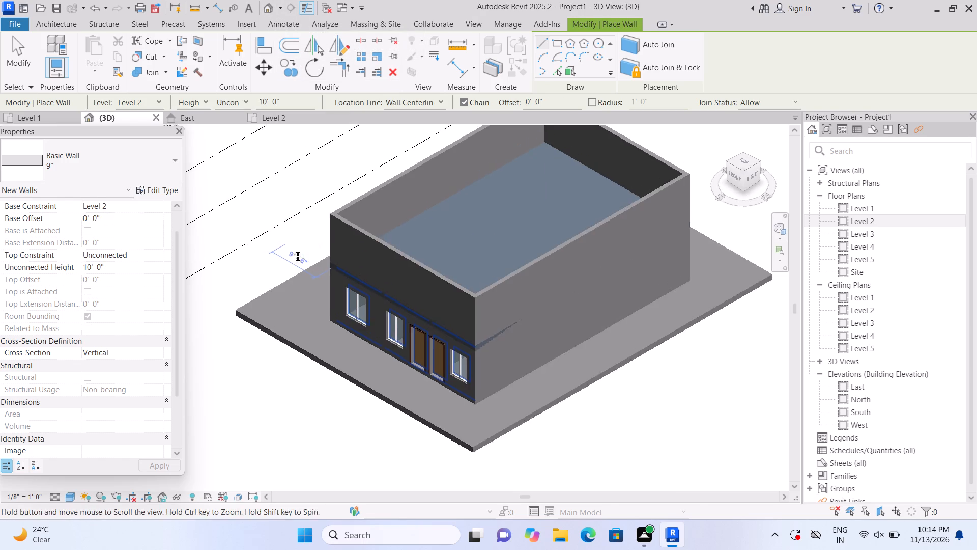
pyautogui.moveTo(290, 249); pyautogui.dragTo(289, 250, button='middle')
pyautogui.moveTo(291, 250); pyautogui.dragTo(271, 266, button='middle')
pyautogui.scroll(2, 270, 266)
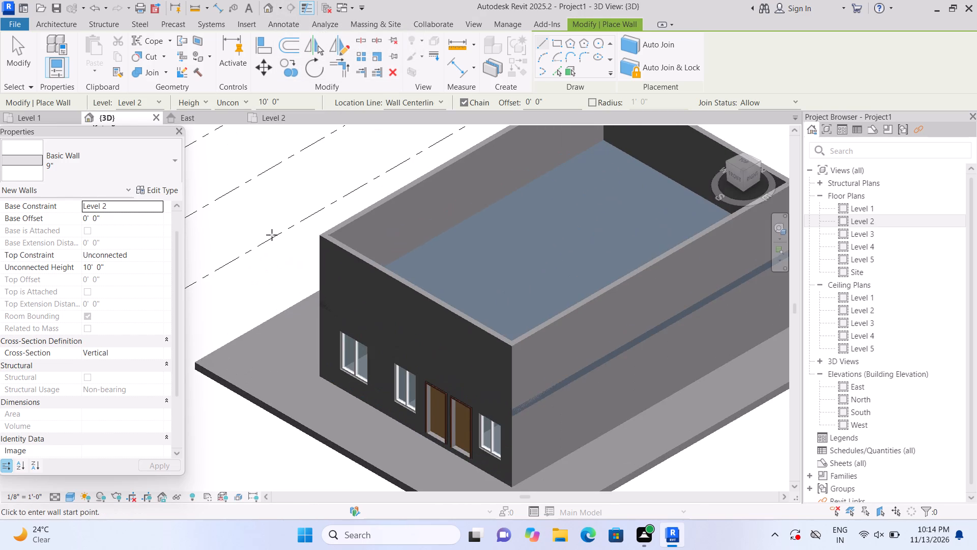
pyautogui.moveTo(270, 235); pyautogui.dragTo(241, 242, button='middle')
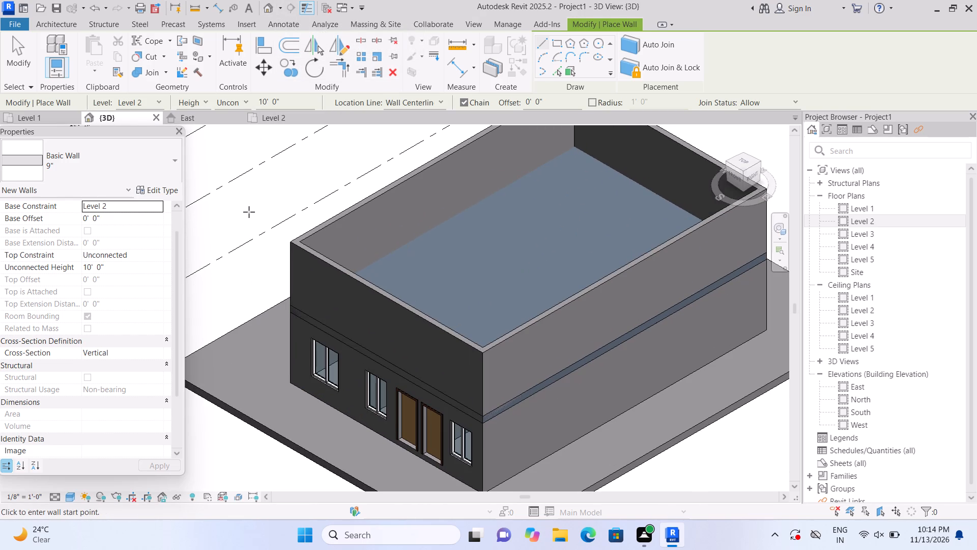
pyautogui.scroll(-1, 251, 210)
pyautogui.moveTo(266, 218); pyautogui.dragTo(270, 235, button='middle')
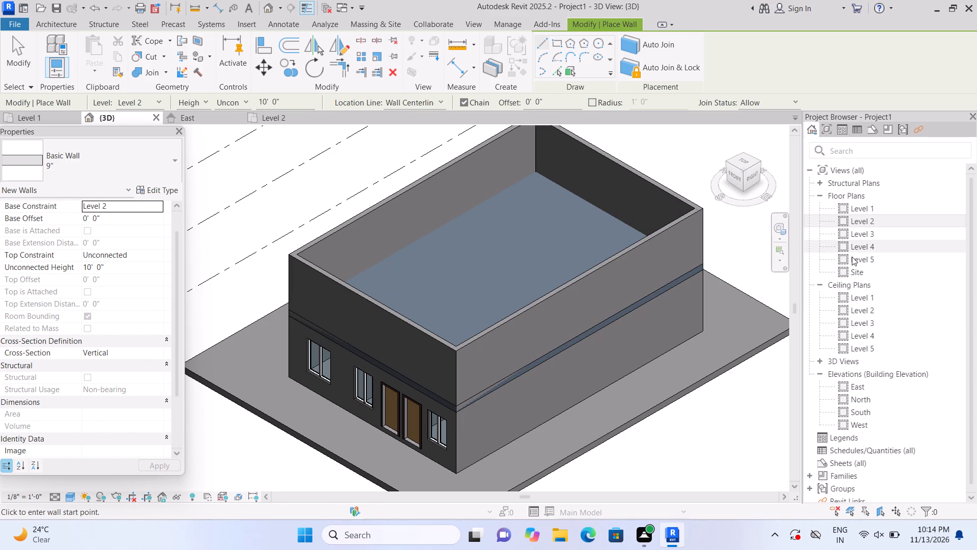
# In the Level 2 floor plan, place a Single-Flush 36" x 84" door in the south wall, 8' from the west wall, swinging inward.
pyautogui.doubleClick(842, 217)
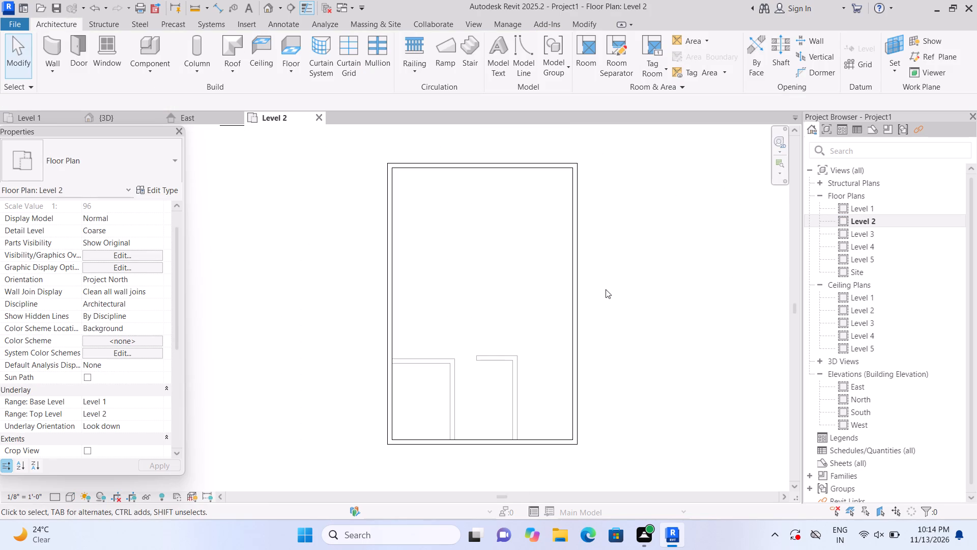
pyautogui.scroll(-2, 607, 286)
pyautogui.scroll(1, 473, 386)
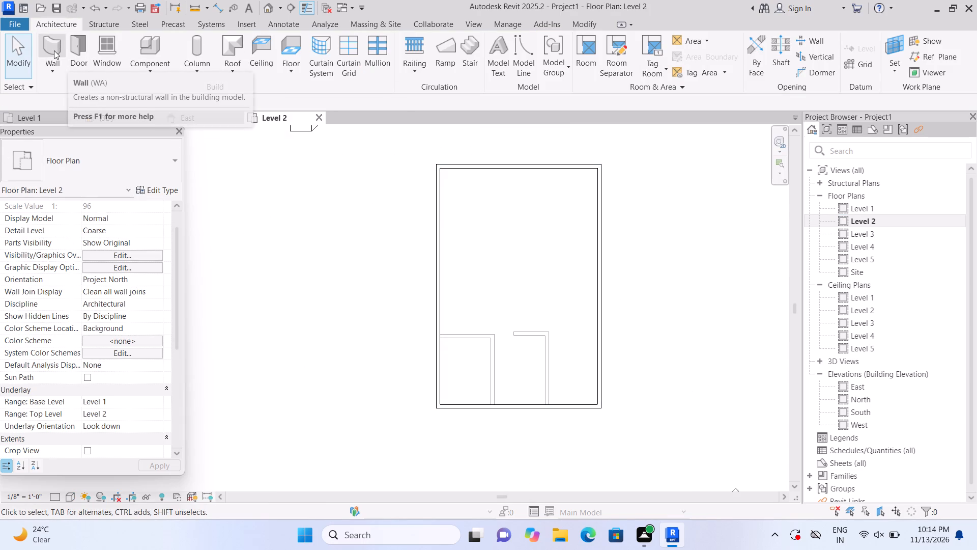
pyautogui.click(81, 57)
pyautogui.moveTo(484, 427); pyautogui.dragTo(484, 428, button='middle')
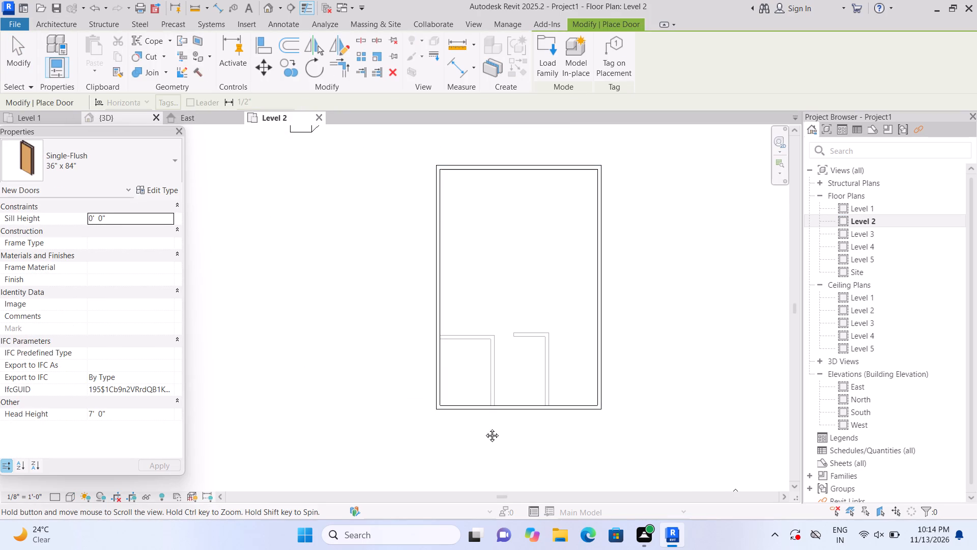
pyautogui.moveTo(484, 428); pyautogui.dragTo(451, 417, button='middle')
pyautogui.scroll(2, 427, 398)
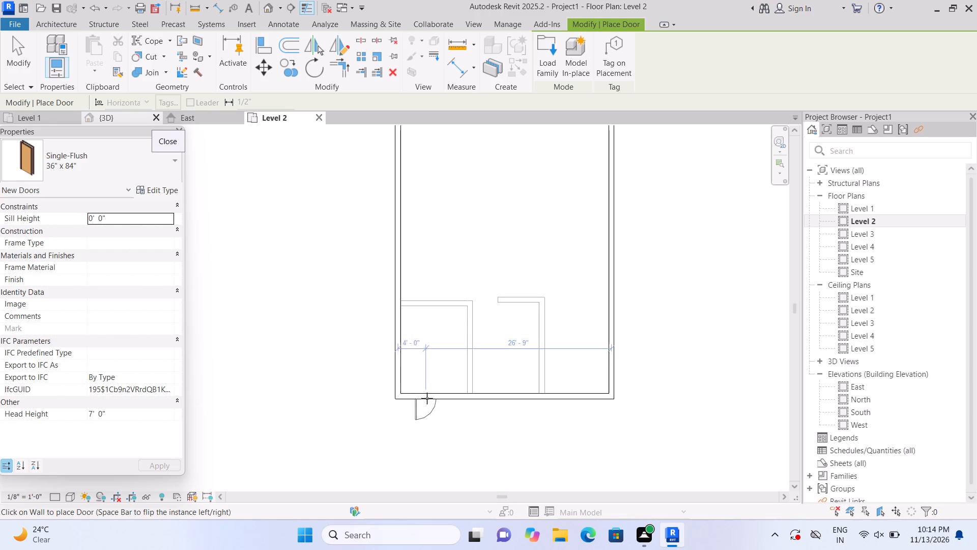
pyautogui.scroll(1, 429, 398)
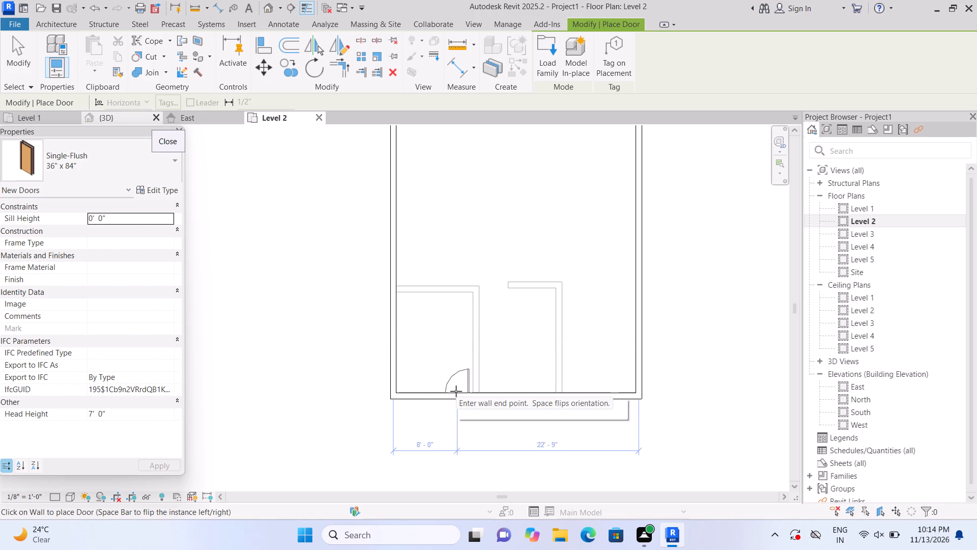
pyautogui.click(456, 392)
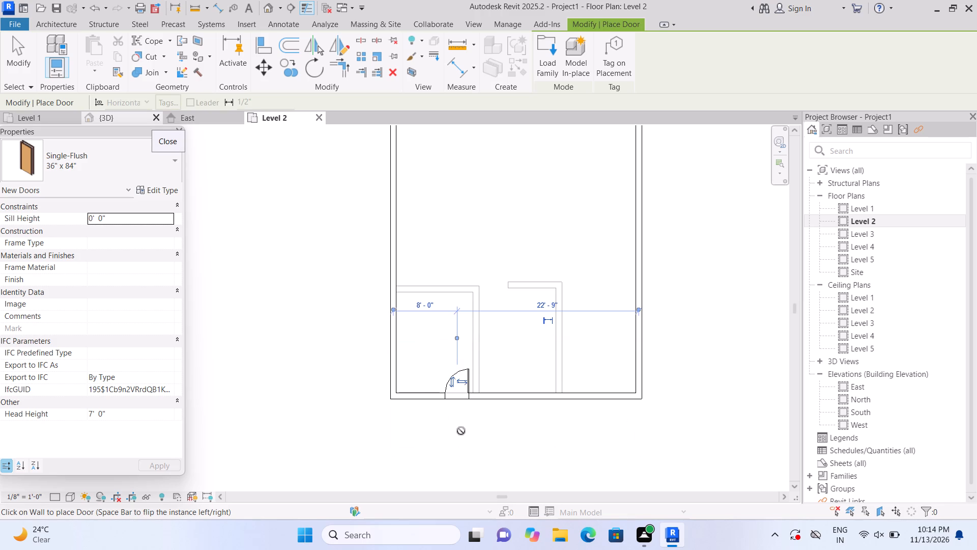
pyautogui.moveTo(452, 427); pyautogui.dragTo(429, 421, button='middle')
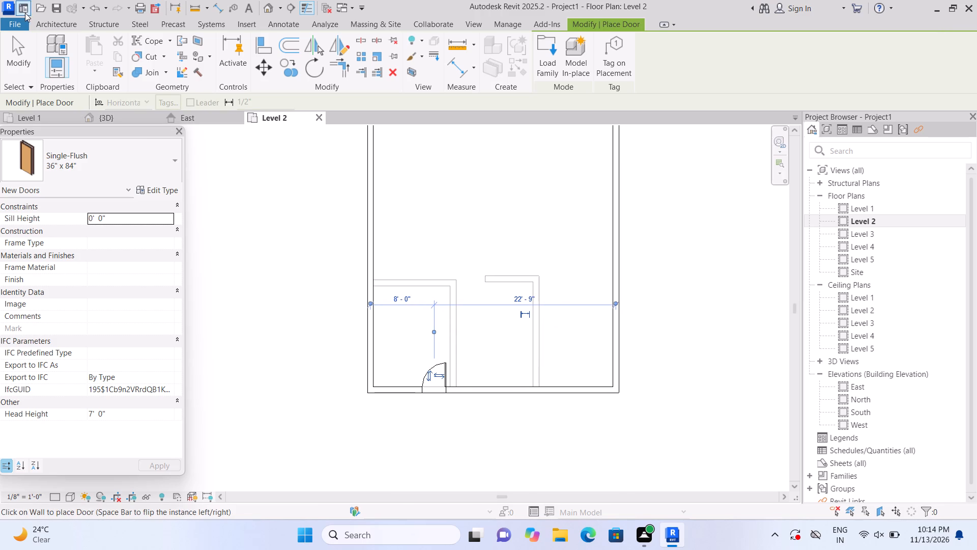
# Embed a Curtain Wall 1 about 3'-4" long in the south wall, west of the door, cutting the host wall with it.
pyautogui.click(68, 28)
pyautogui.click(44, 41)
pyautogui.click(164, 165)
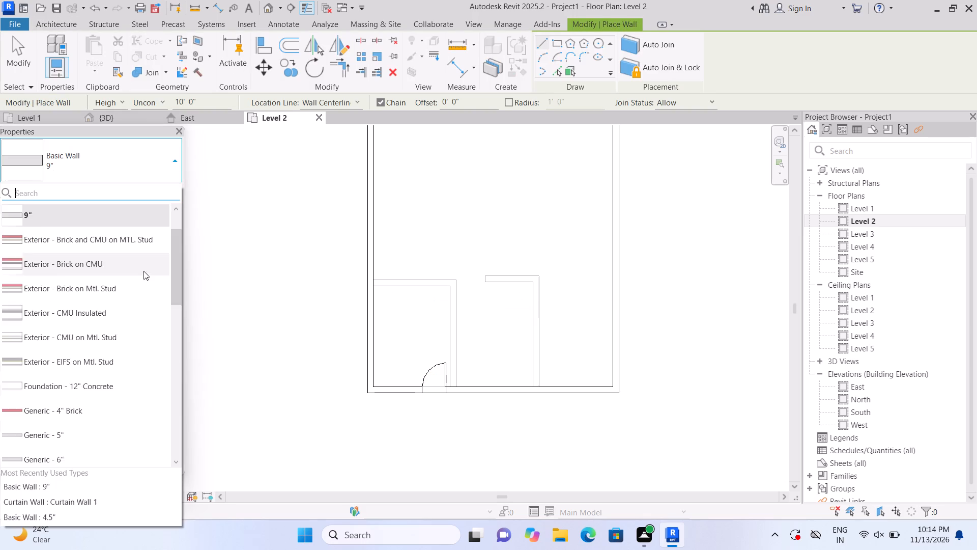
pyautogui.scroll(-13, 143, 275)
pyautogui.click(107, 359)
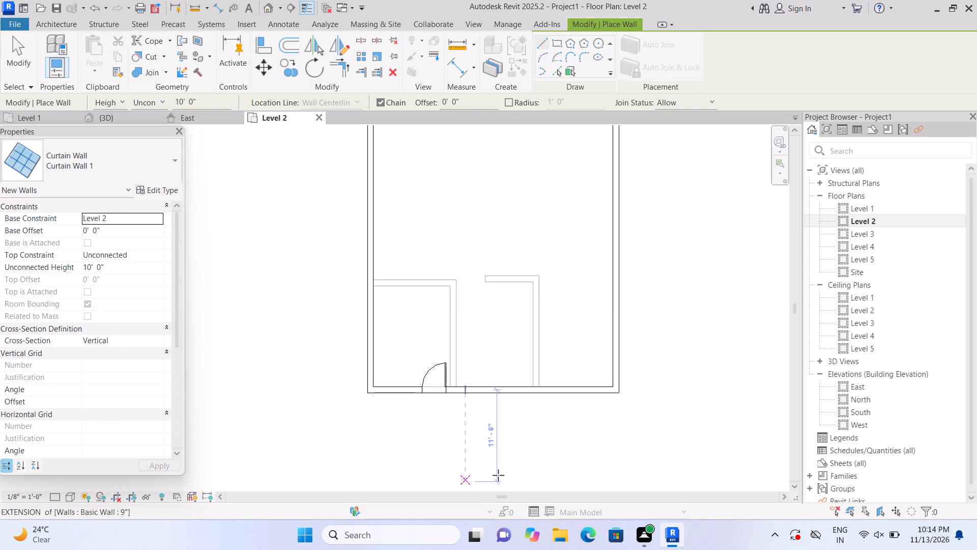
pyautogui.scroll(4, 351, 454)
pyautogui.scroll(2, 382, 409)
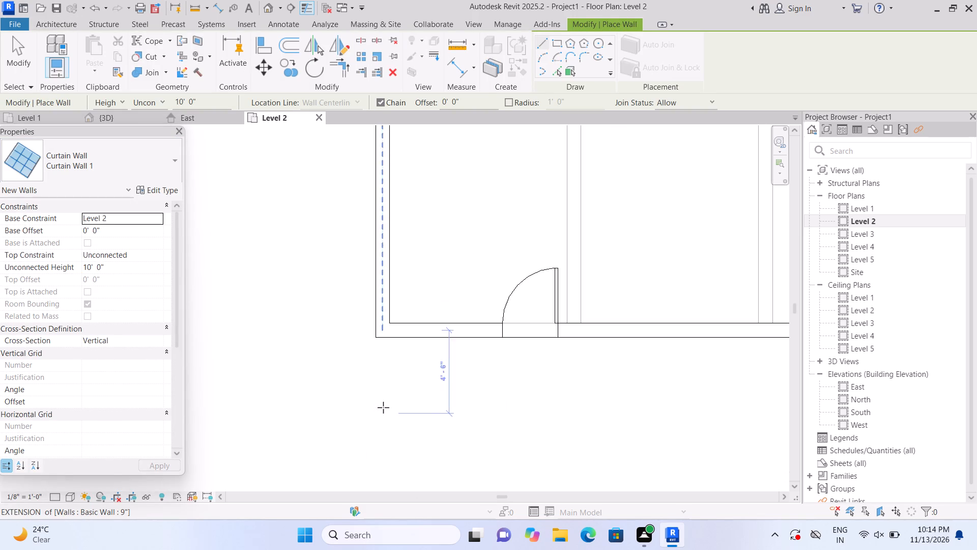
pyautogui.scroll(2, 383, 407)
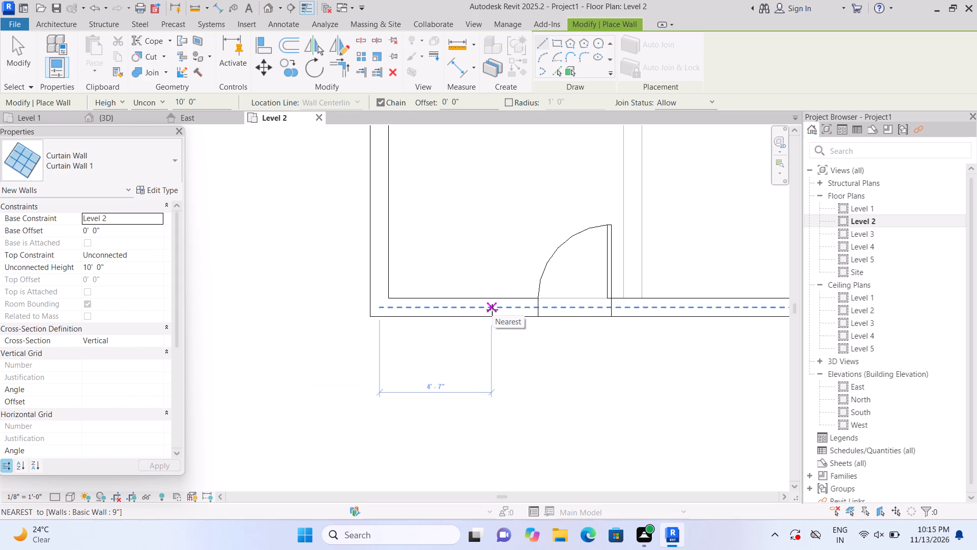
pyautogui.click(496, 309)
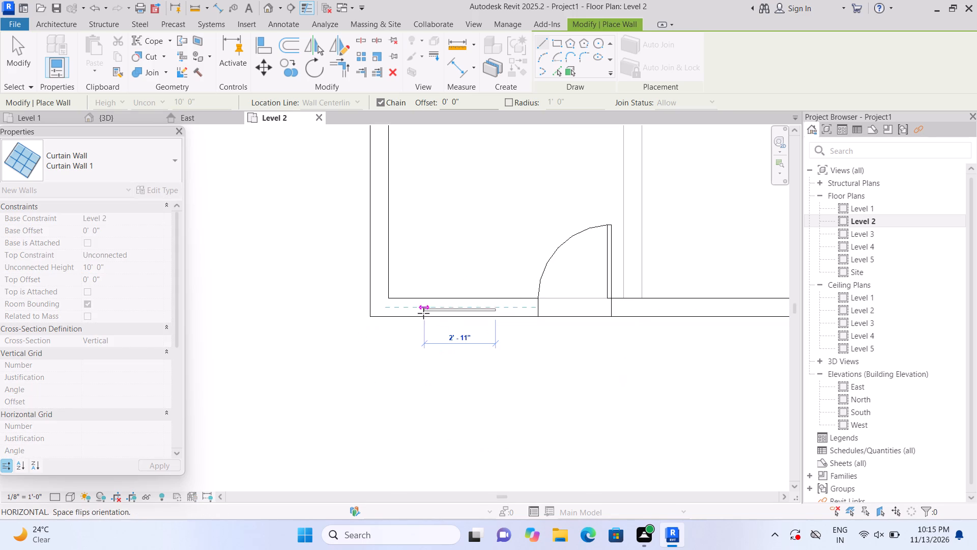
pyautogui.click(415, 312)
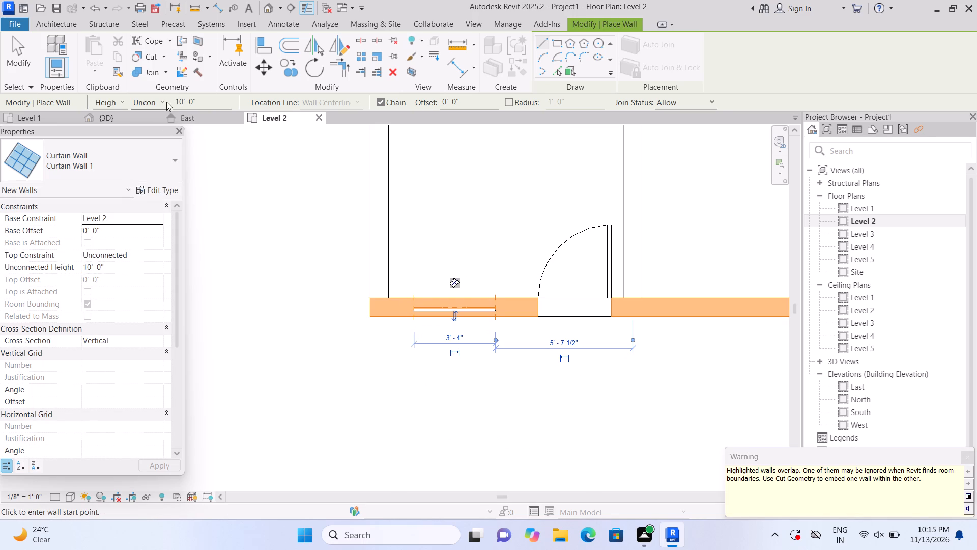
pyautogui.click(162, 56)
pyautogui.click(170, 79)
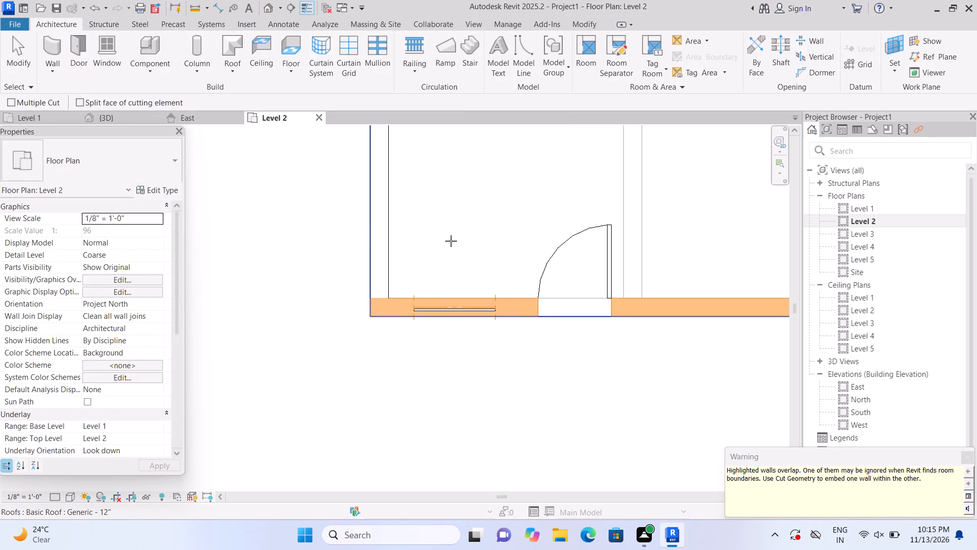
pyautogui.click(527, 307)
pyautogui.click(455, 309)
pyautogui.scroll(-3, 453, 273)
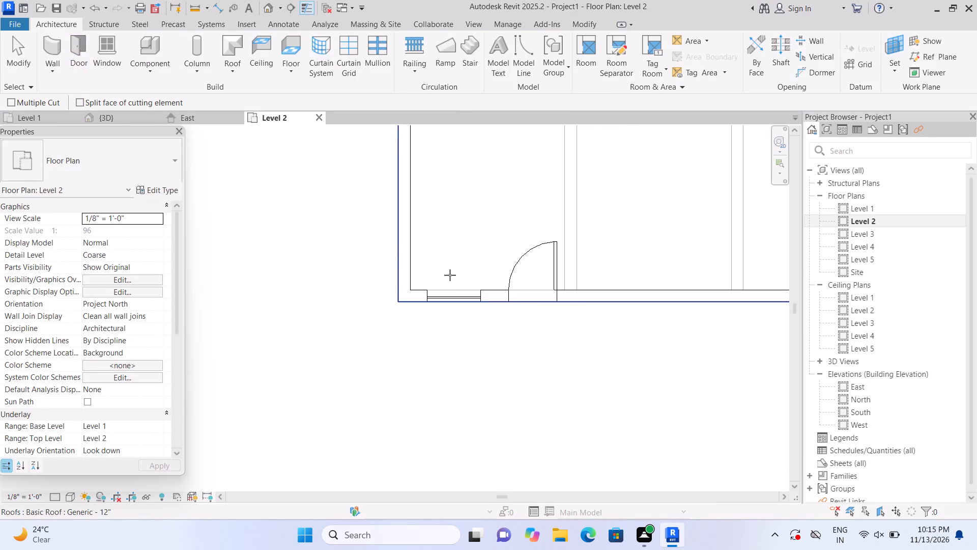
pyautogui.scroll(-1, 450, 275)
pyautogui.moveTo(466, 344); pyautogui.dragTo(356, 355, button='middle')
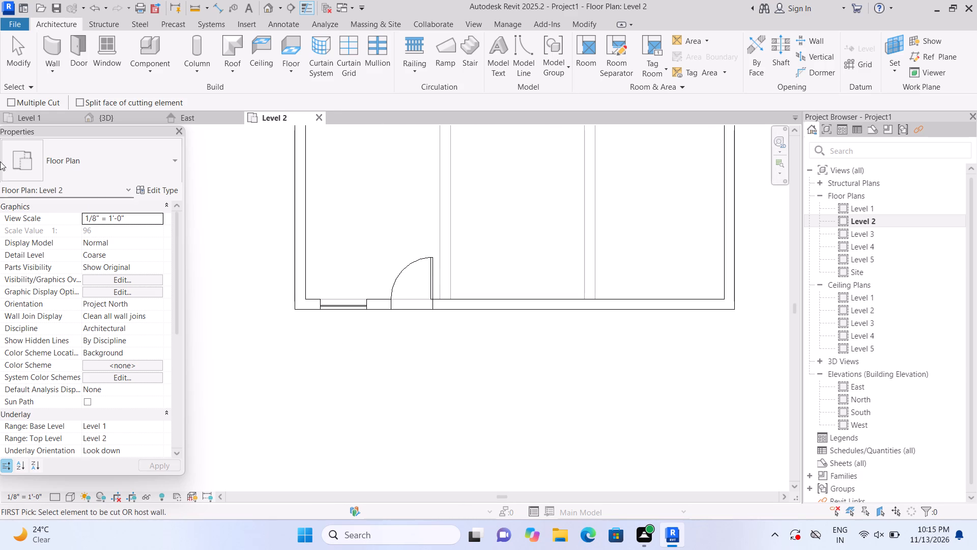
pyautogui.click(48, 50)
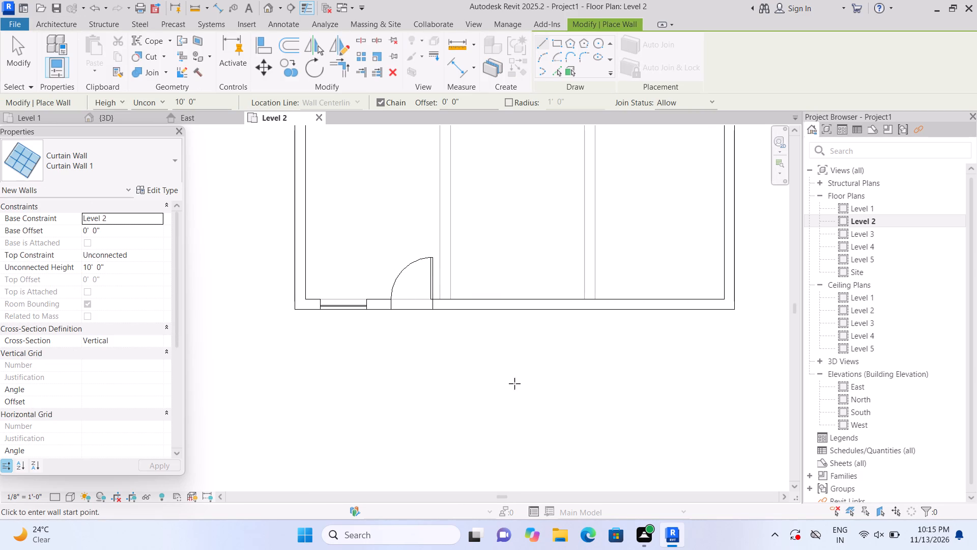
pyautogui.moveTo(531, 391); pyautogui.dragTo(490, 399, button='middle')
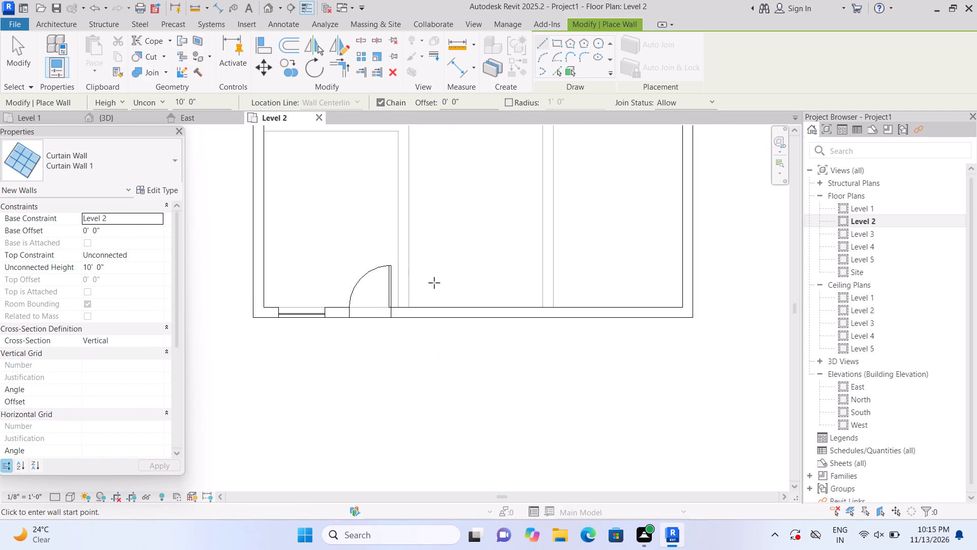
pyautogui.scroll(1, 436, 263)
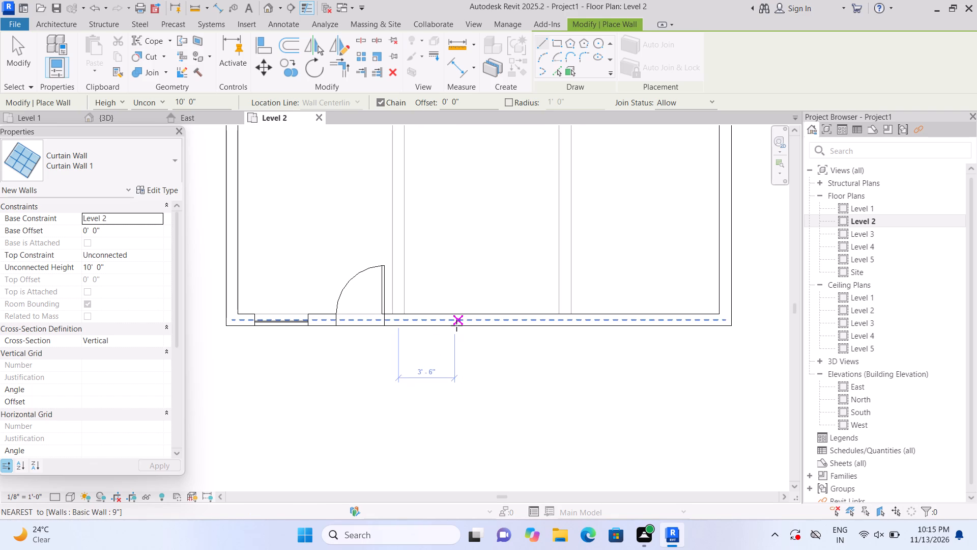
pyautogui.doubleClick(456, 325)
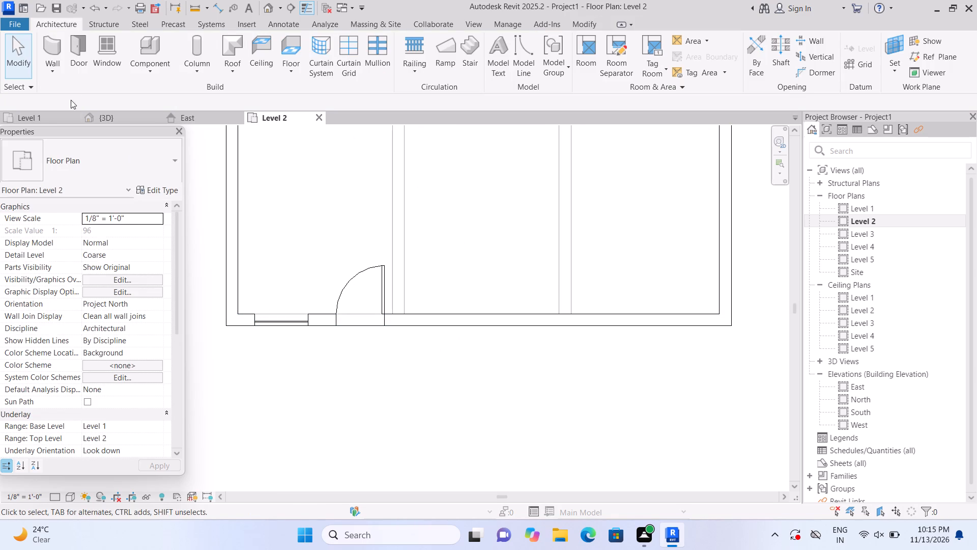
# Embed a 5'-0" long Curtain Wall 1 in the south wall between the two underlaid Level 1 partitions, cutting the host wall with it.
pyautogui.click(57, 54)
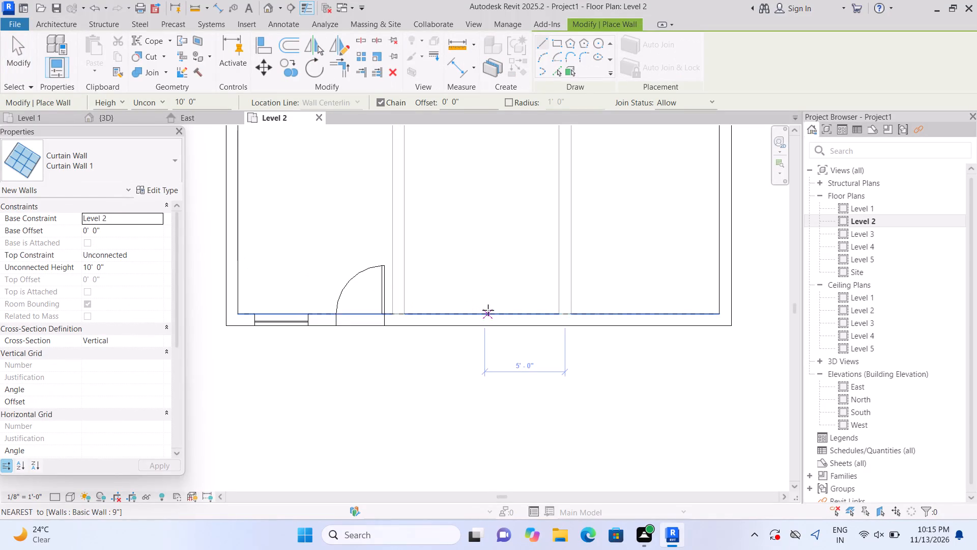
pyautogui.click(459, 320)
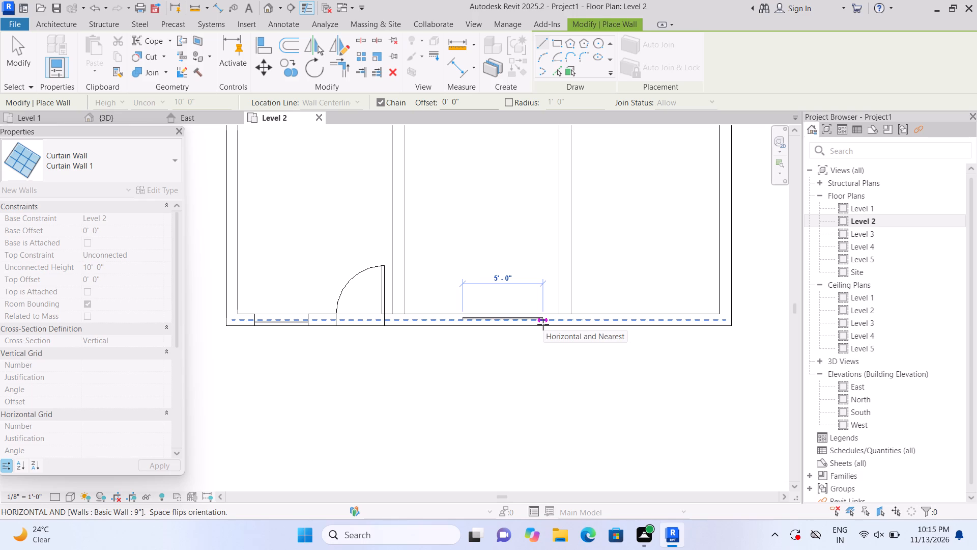
pyautogui.click(543, 324)
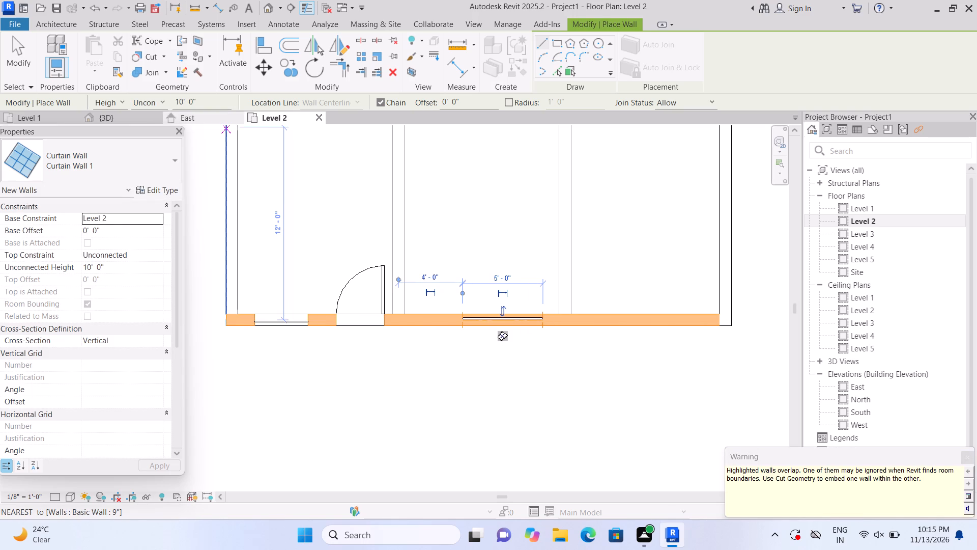
pyautogui.click(163, 57)
pyautogui.click(165, 80)
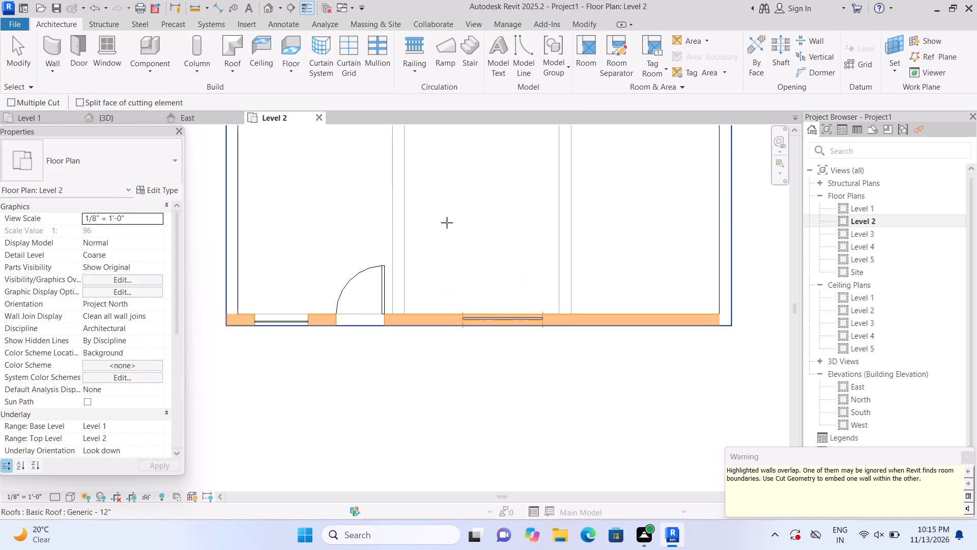
pyautogui.click(575, 323)
pyautogui.click(515, 315)
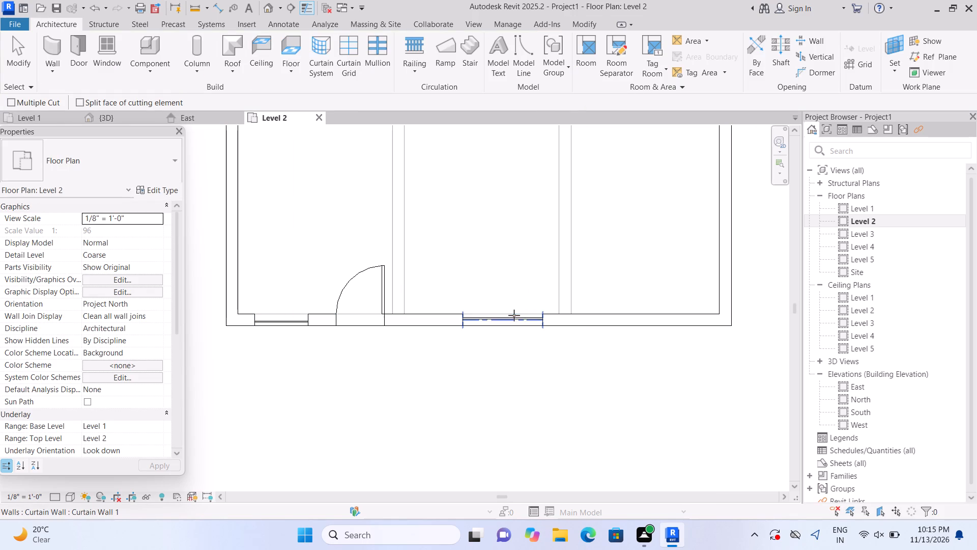
# Embed another Curtain Wall 1 near the east end of the south wall and cut the host wall with it.
pyautogui.click(58, 48)
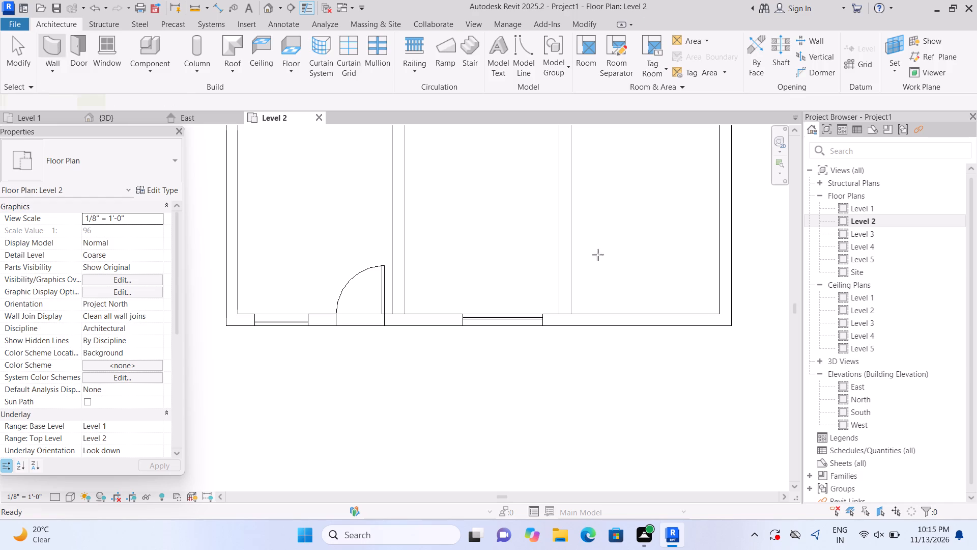
pyautogui.click(591, 323)
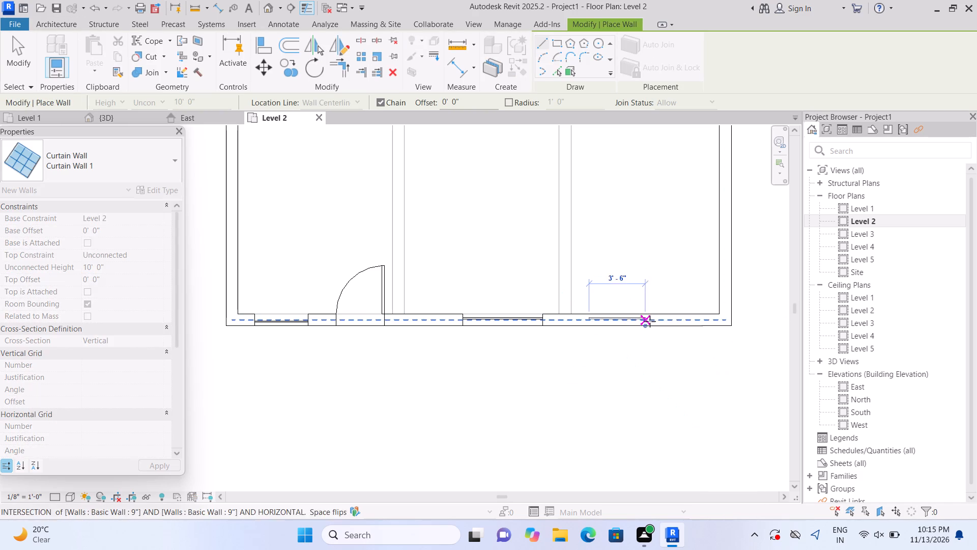
pyautogui.click(668, 326)
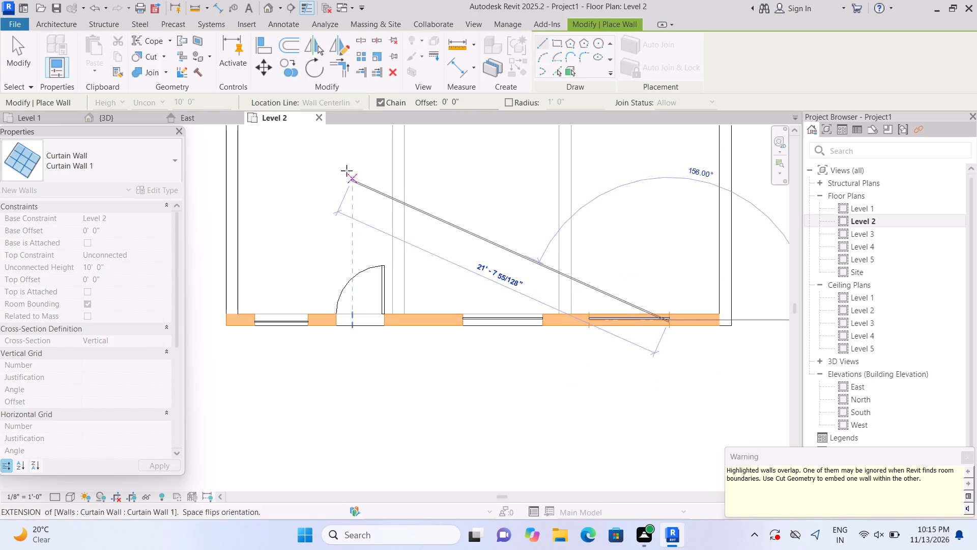
pyautogui.click(164, 59)
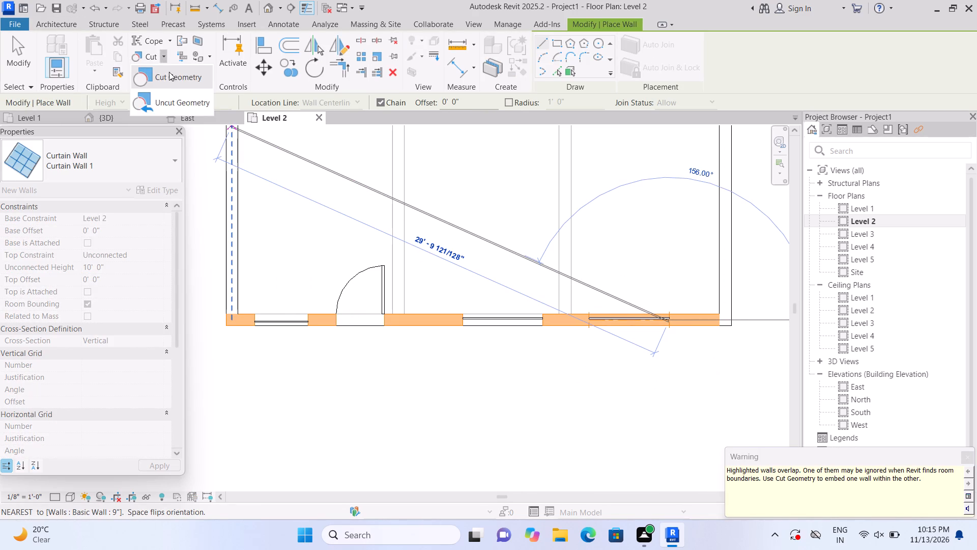
pyautogui.click(171, 75)
pyautogui.click(705, 330)
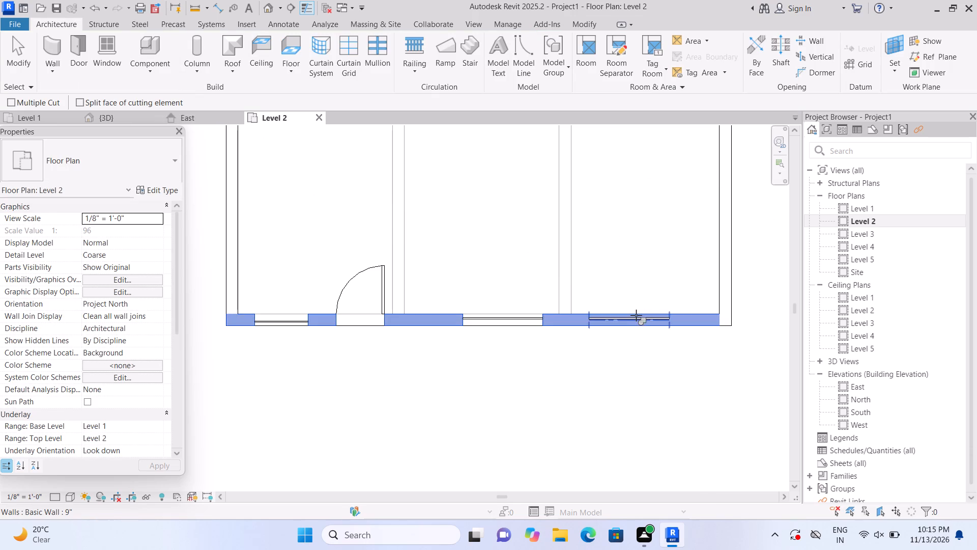
pyautogui.click(636, 315)
# Examine the Level 2 south facade with its door and curtain walls in plan and in the default 3D view.
pyautogui.scroll(-2, 637, 299)
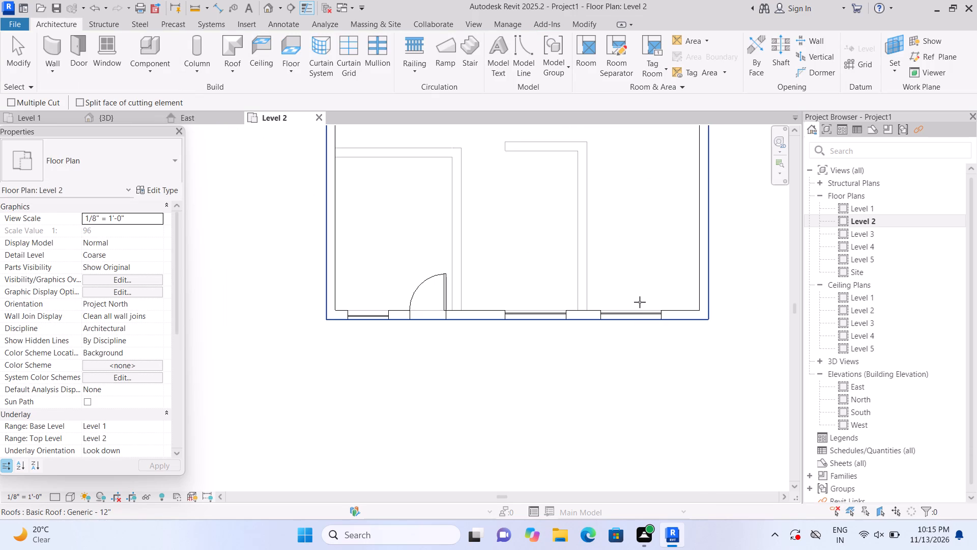
pyautogui.scroll(-1, 641, 304)
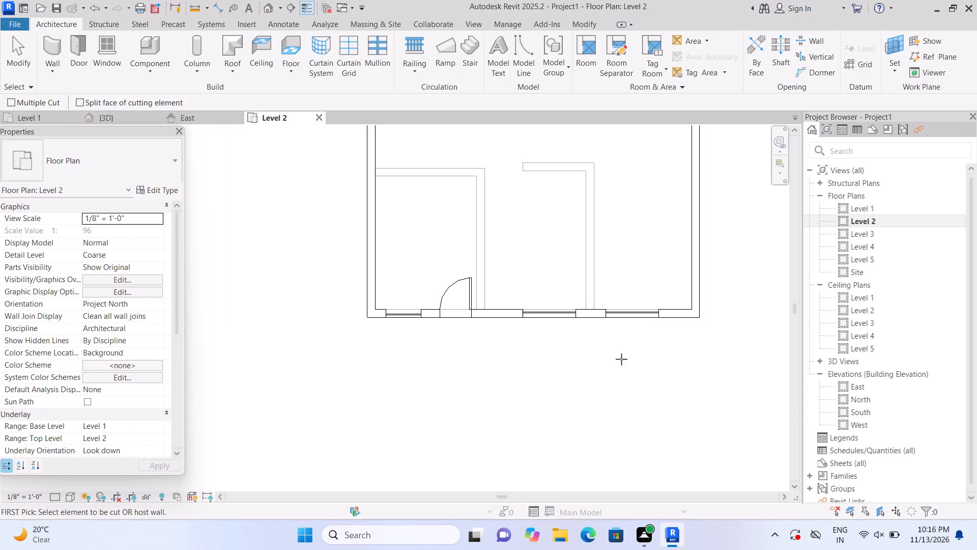
pyautogui.moveTo(604, 373); pyautogui.dragTo(538, 431, button='middle')
pyautogui.scroll(-1, 597, 382)
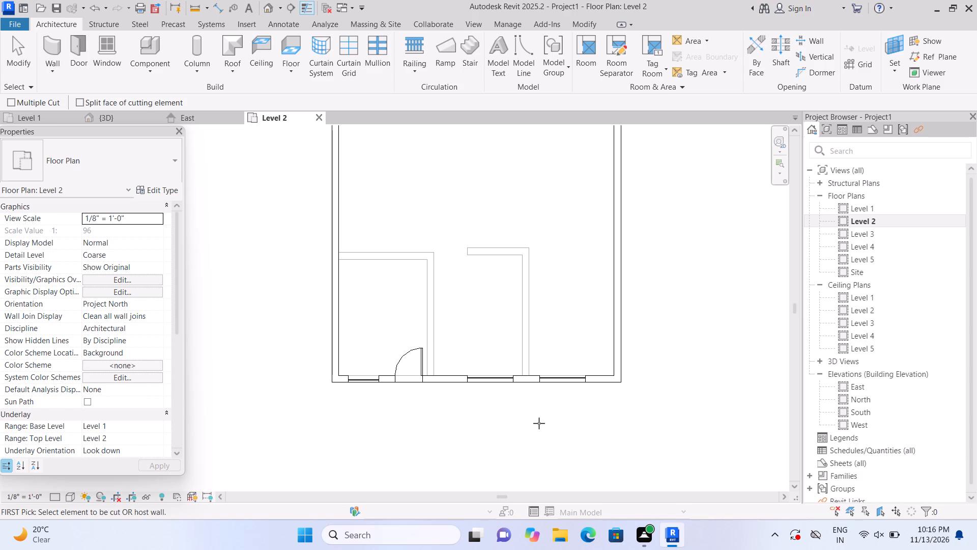
pyautogui.scroll(-1, 538, 427)
pyautogui.click(268, 9)
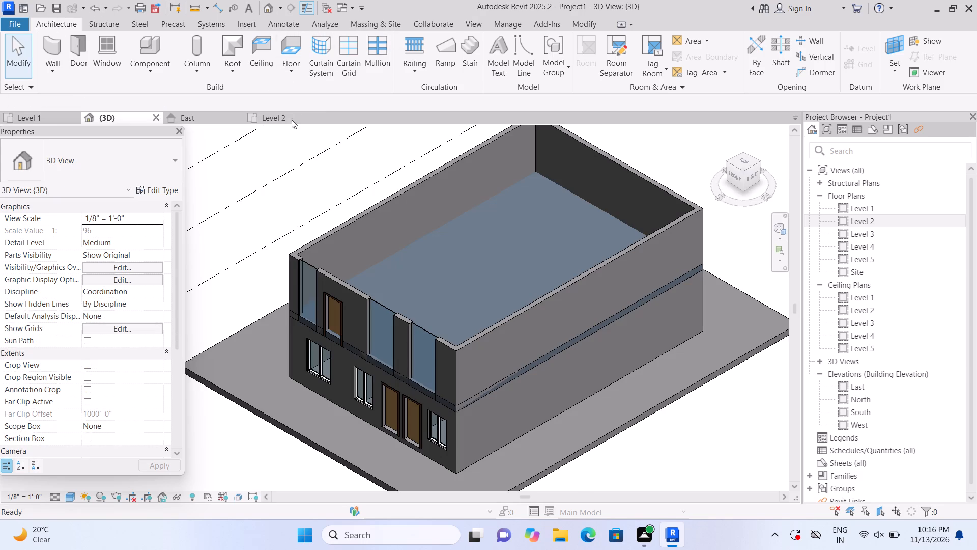
pyautogui.moveTo(277, 304); pyautogui.dragTo(274, 257, button='middle')
pyautogui.scroll(1, 277, 298)
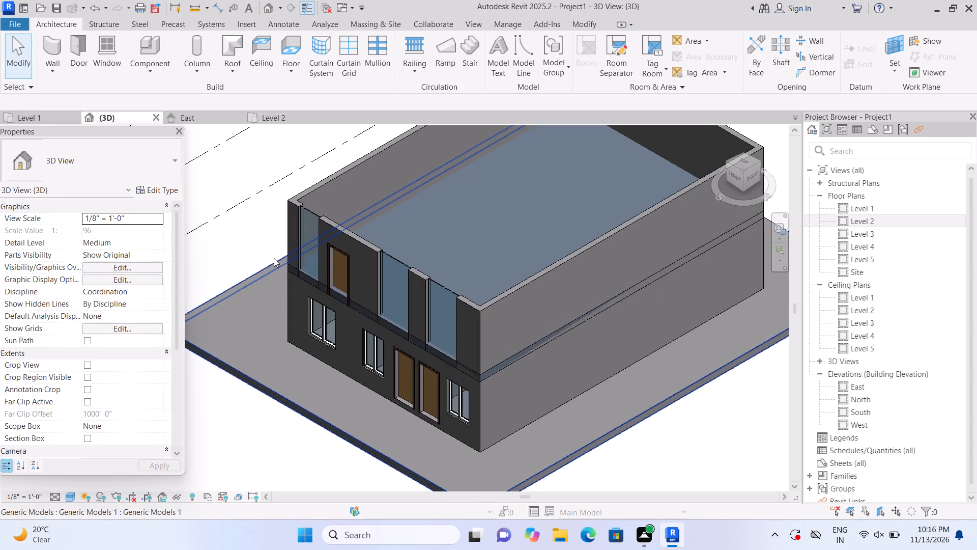
pyautogui.scroll(8, 314, 248)
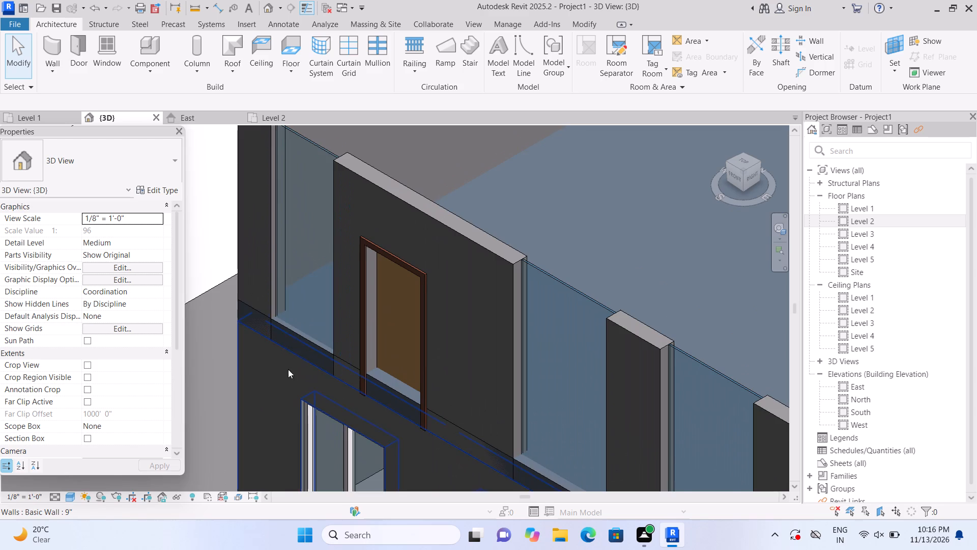
# In the 3D view, nudge the Level 2 Single-Flush door upward in its wall to a sill height of 1' 3".
pyautogui.moveTo(297, 376); pyautogui.dragTo(372, 462, button='middle')
pyautogui.scroll(2, 380, 378)
pyautogui.moveTo(373, 367); pyautogui.dragTo(332, 296, button='middle')
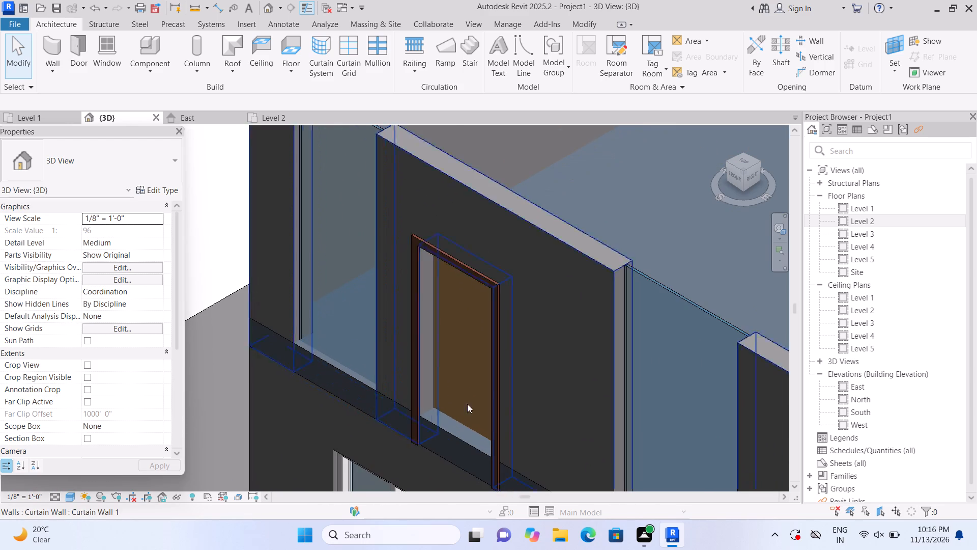
pyautogui.click(476, 387)
pyautogui.press('Up')
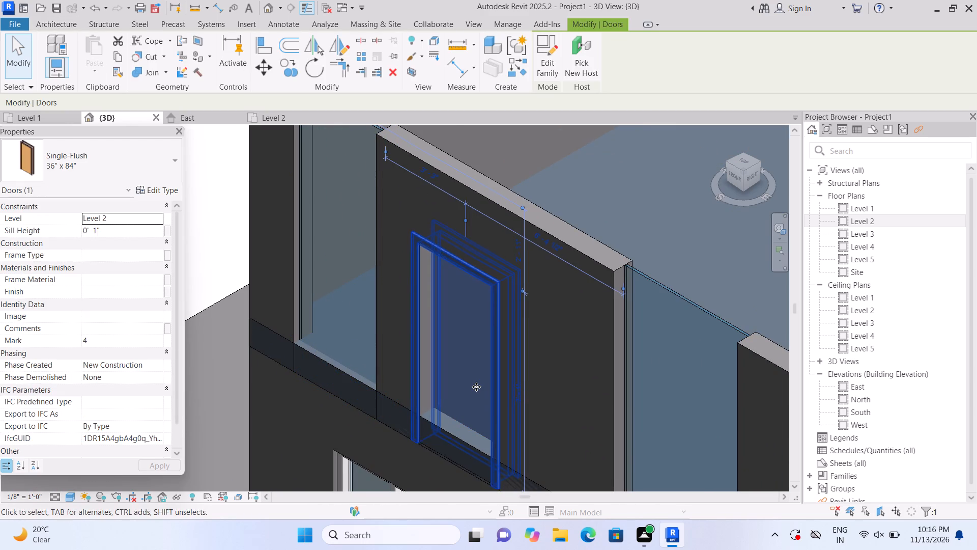
pyautogui.press('Up')
pyautogui.press('Up')
pyautogui.press('Up')
pyautogui.press('Up')
pyautogui.press('Up')
pyautogui.press('Up')
pyautogui.press('Up')
pyautogui.press('Up')
pyautogui.press('Up')
pyautogui.press('Up')
pyautogui.press('Up')
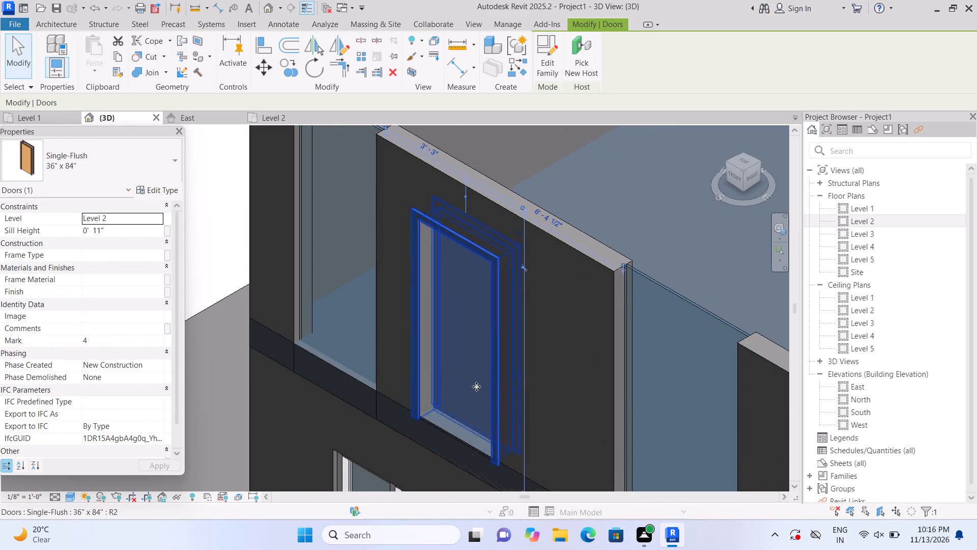
pyautogui.press('Up')
pyautogui.press('Up')
pyautogui.press('Up')
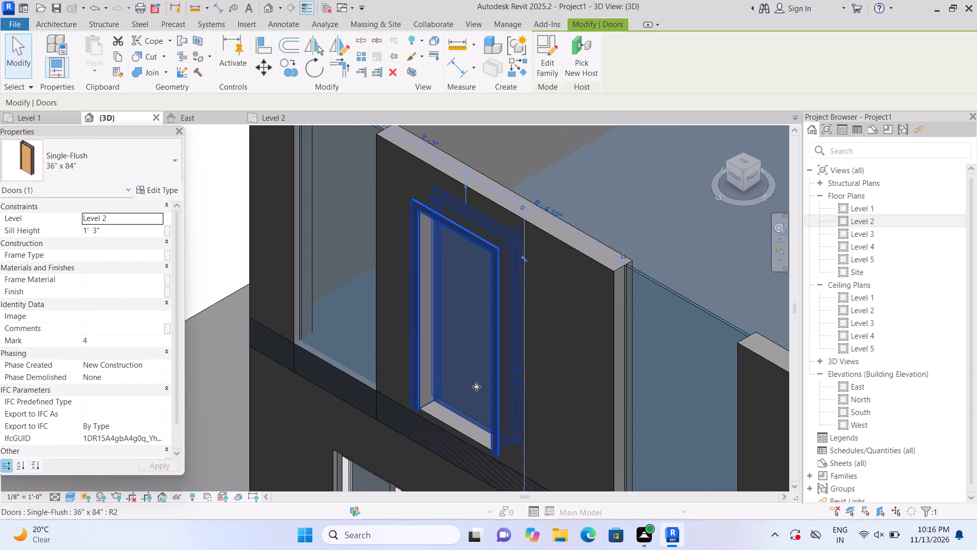
# Reshape the Level 2 curtain wall at the south wall's west end into a window, raising its base about 3' and lowering its top.
pyautogui.scroll(-2, 529, 288)
pyautogui.click(255, 259)
pyautogui.moveTo(260, 268); pyautogui.dragTo(273, 328, button='middle')
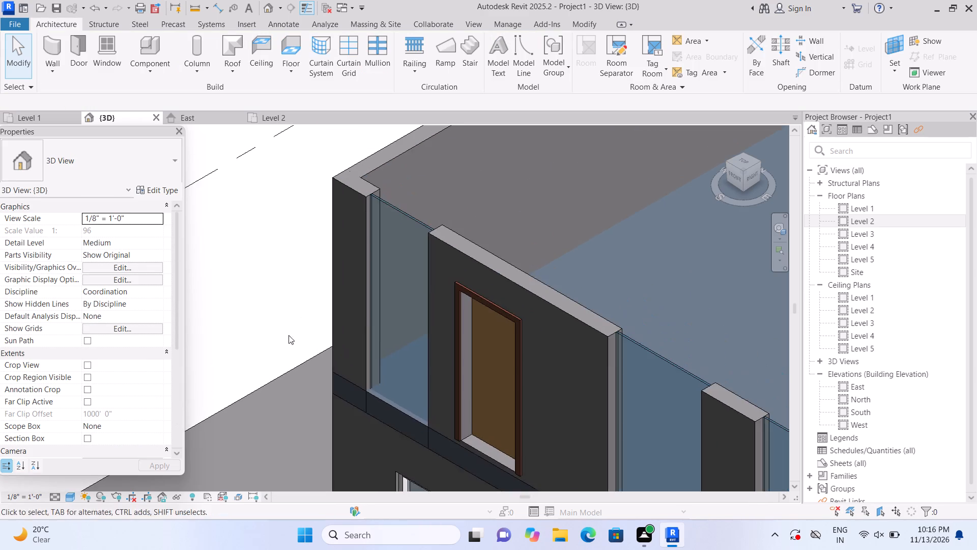
pyautogui.scroll(2, 416, 413)
pyautogui.click(383, 346)
pyautogui.scroll(-2, 413, 362)
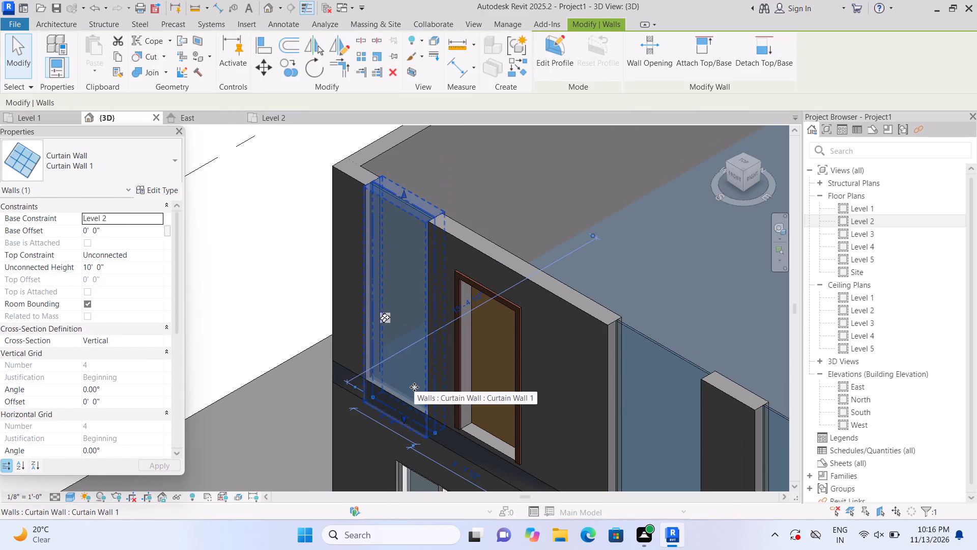
pyautogui.scroll(1, 372, 443)
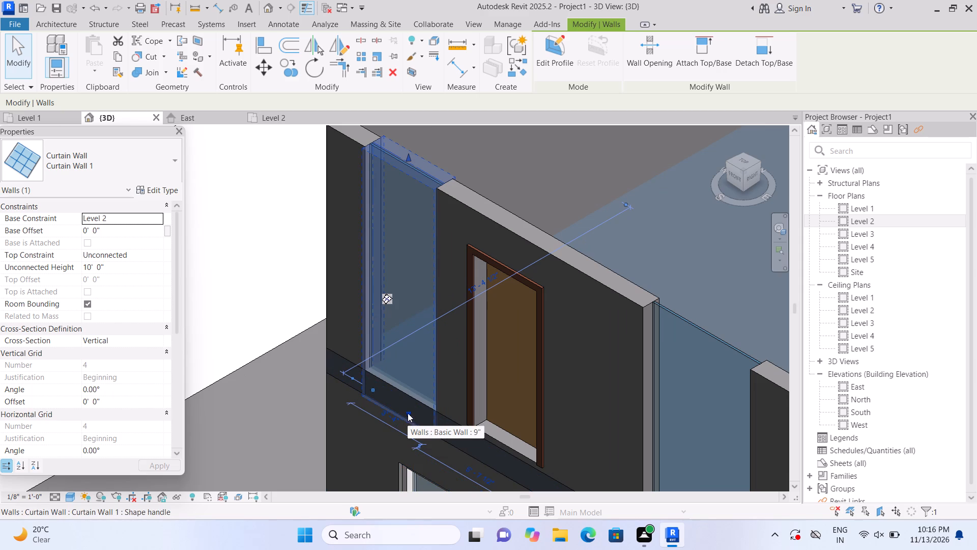
pyautogui.moveTo(408, 413); pyautogui.dragTo(410, 335)
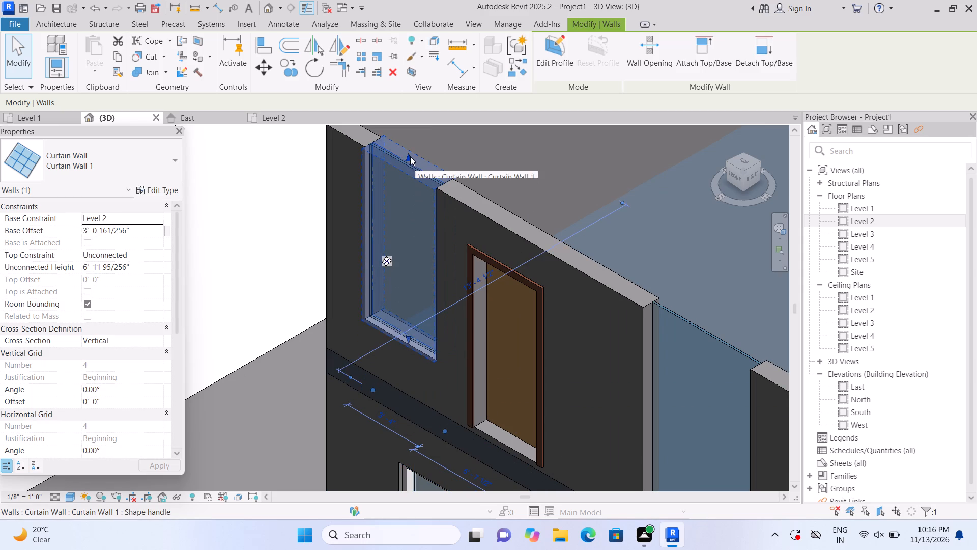
pyautogui.moveTo(409, 156); pyautogui.dragTo(414, 194)
pyautogui.click(288, 226)
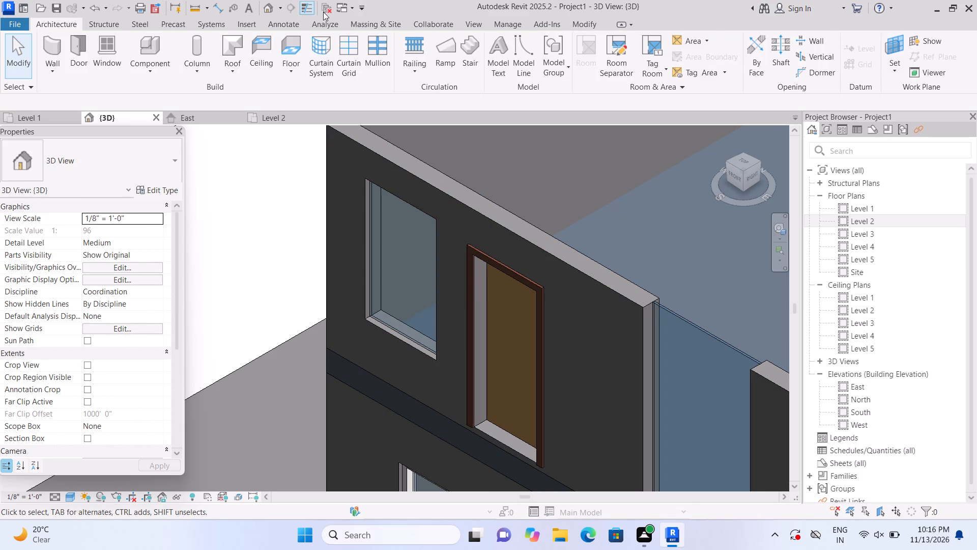
# Divide the west-end Level 2 curtain wall with one vertical grid line at its midpoint, deleting the stray horizontal grid line near its top.
pyautogui.click(346, 60)
pyautogui.scroll(4, 375, 217)
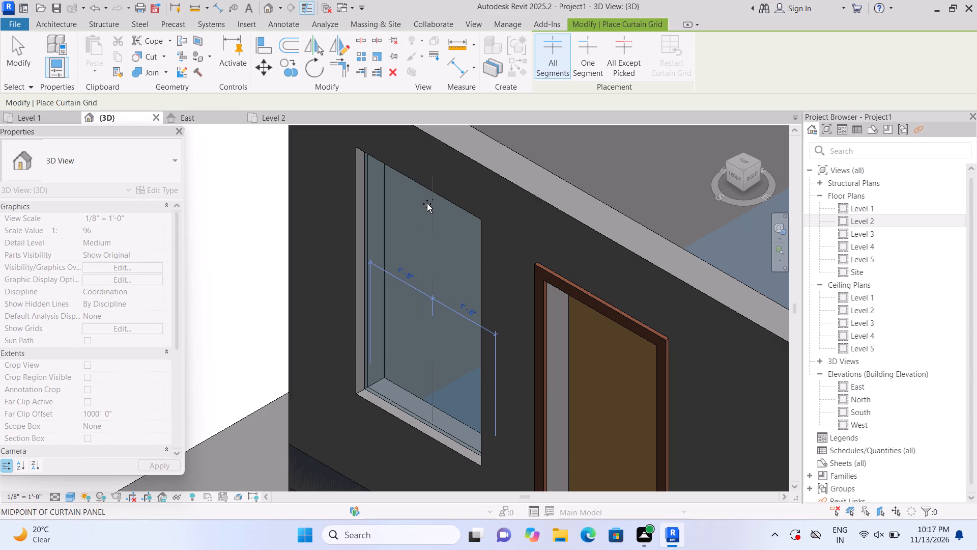
pyautogui.doubleClick(427, 204)
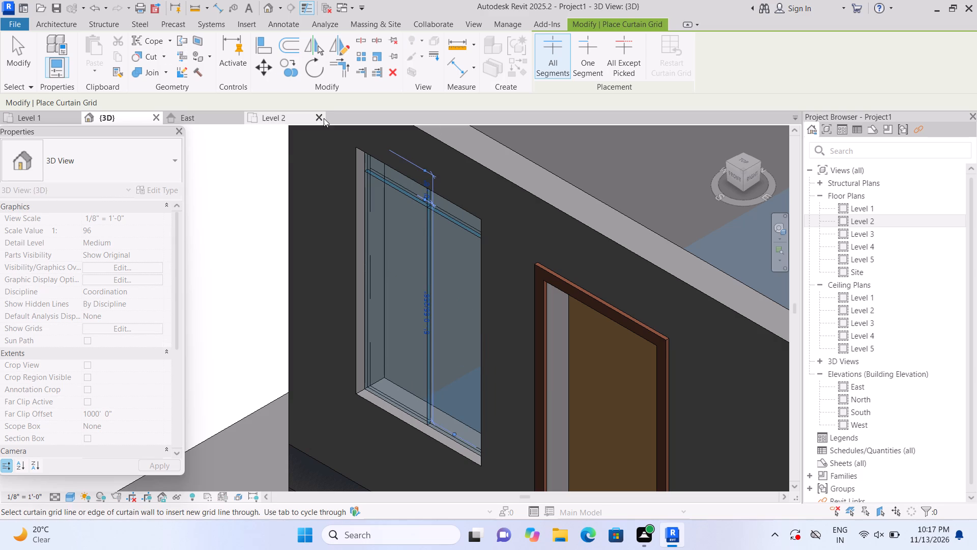
pyautogui.press('Escape')
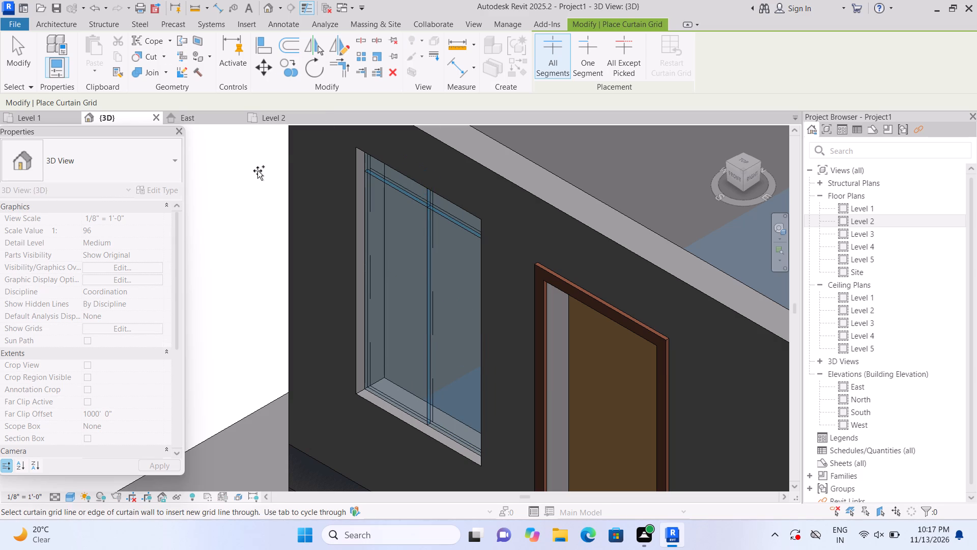
pyautogui.press('Escape')
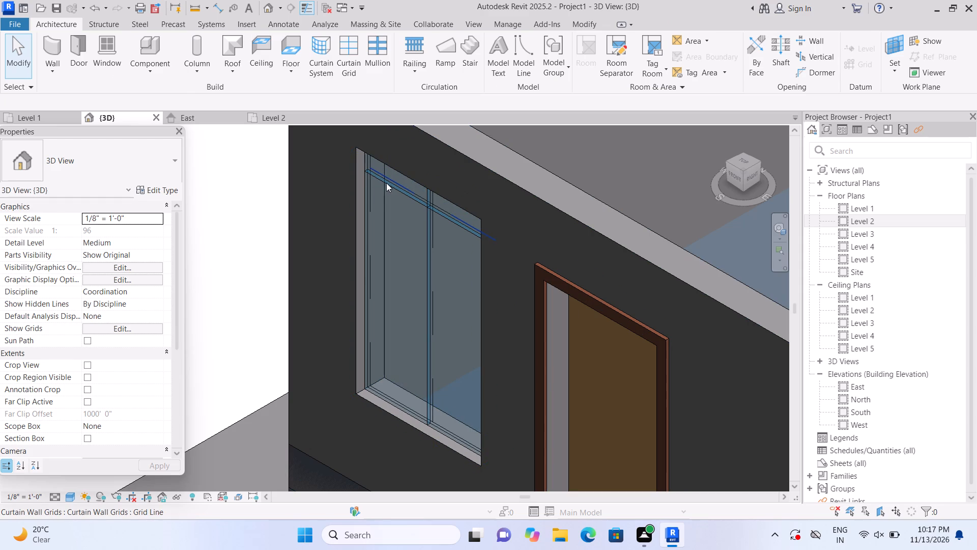
pyautogui.click(391, 187)
pyautogui.press('Delete')
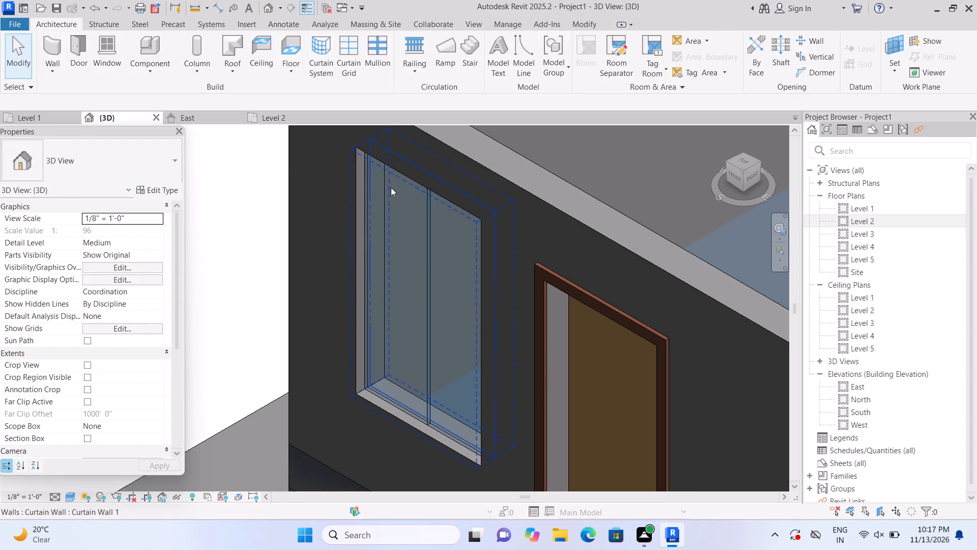
# Place 2.5" x 5" rectangular mullions on the centre grid line and all four edges of the west-end curtain wall.
pyautogui.click(369, 73)
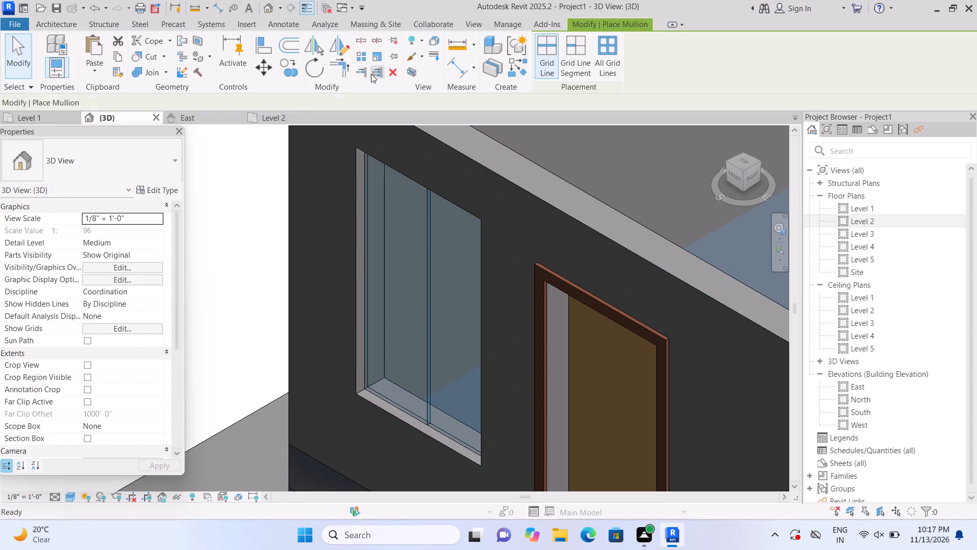
pyautogui.click(420, 242)
pyautogui.click(389, 239)
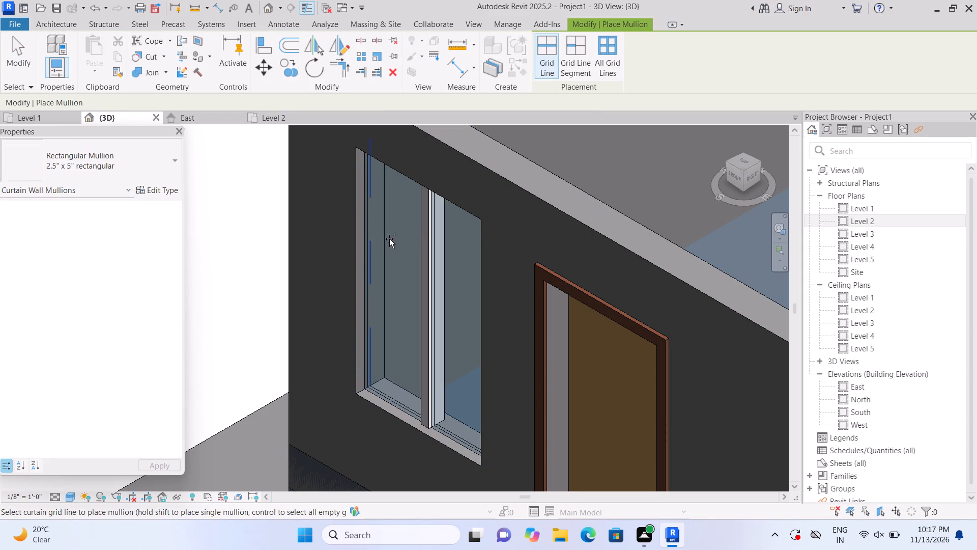
pyautogui.click(401, 390)
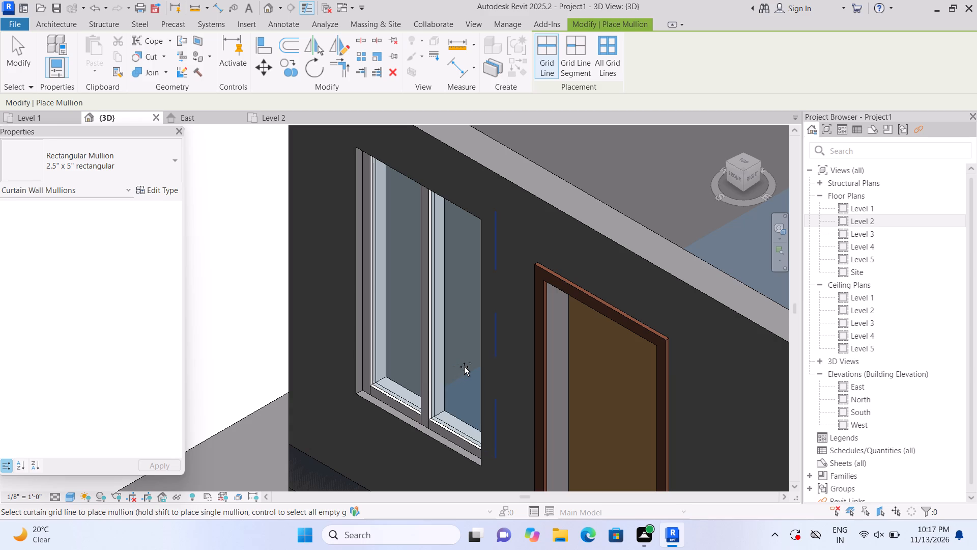
pyautogui.click(465, 367)
pyautogui.scroll(-1, 464, 366)
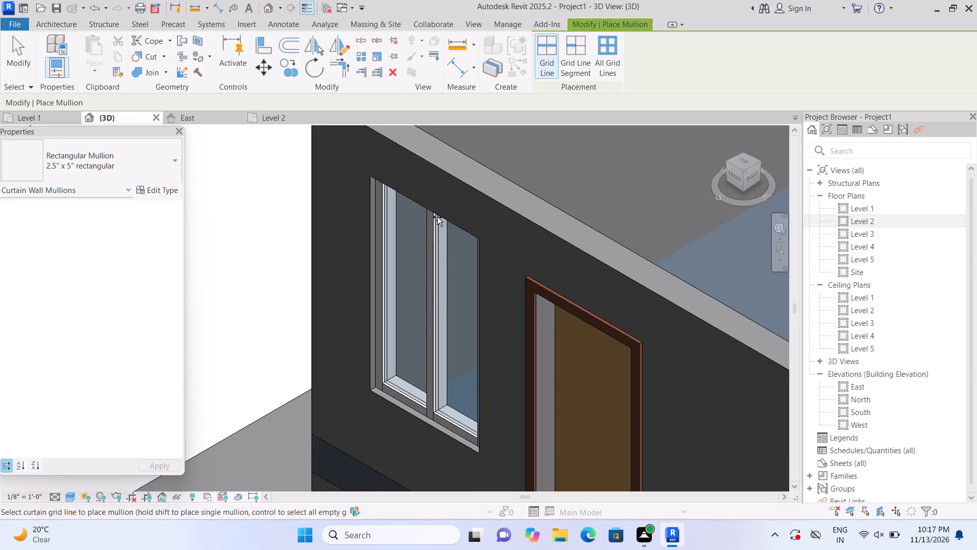
pyautogui.scroll(3, 437, 217)
pyautogui.click(465, 233)
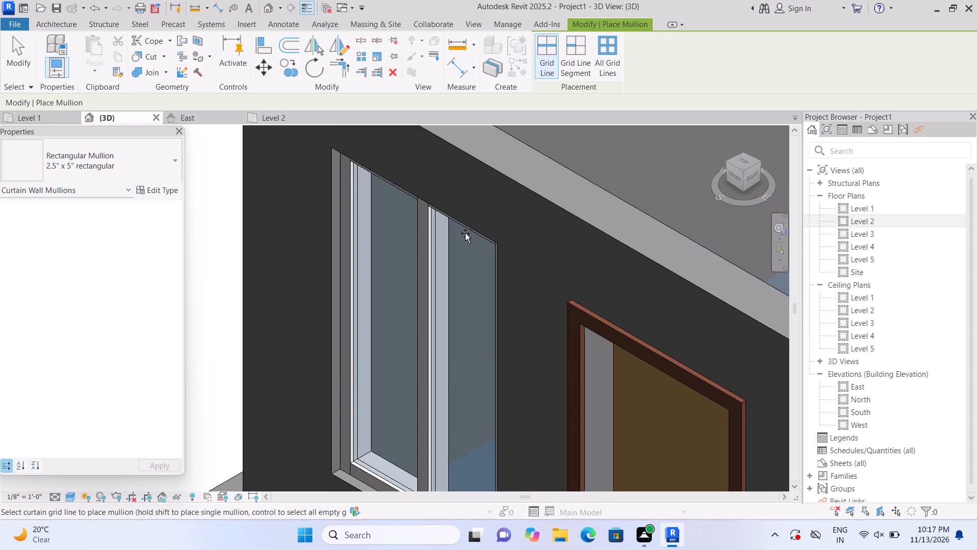
pyautogui.scroll(-9, 460, 239)
pyautogui.scroll(1, 439, 309)
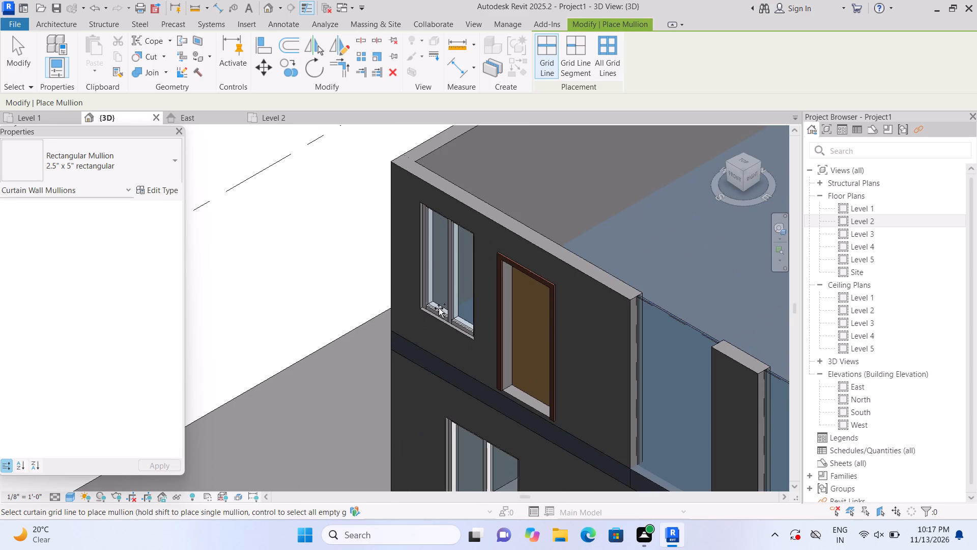
pyautogui.press('Escape')
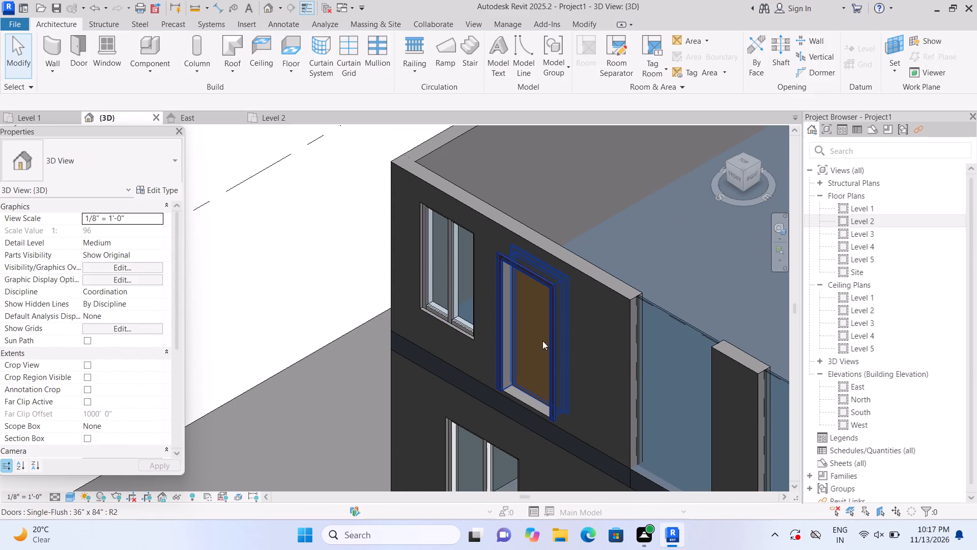
# Reshape the middle Level 2 curtain wall on the south facade to a base offset of about 3' 11" and height of about 5' 2".
pyautogui.moveTo(574, 410); pyautogui.dragTo(400, 283, button='middle')
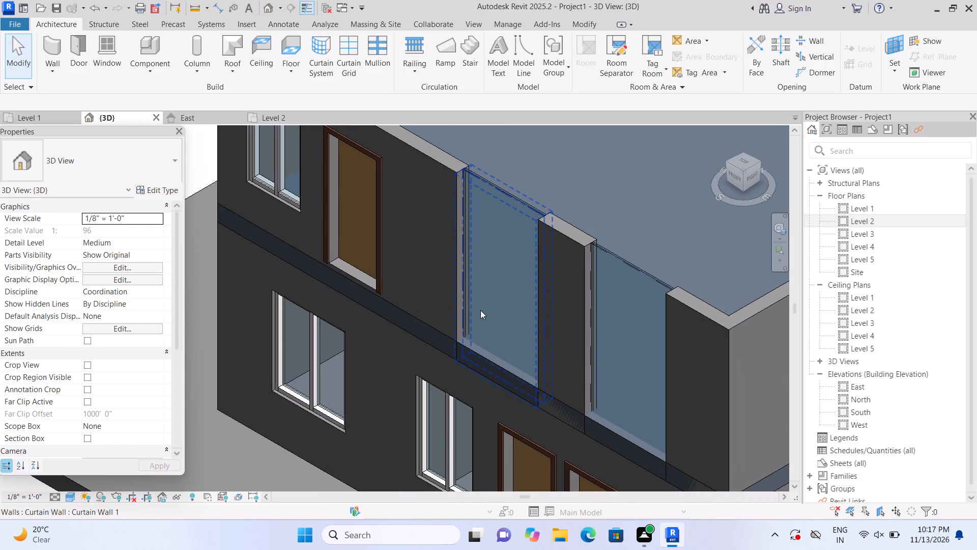
pyautogui.click(495, 295)
pyautogui.scroll(2, 498, 342)
pyautogui.scroll(1, 36, 90)
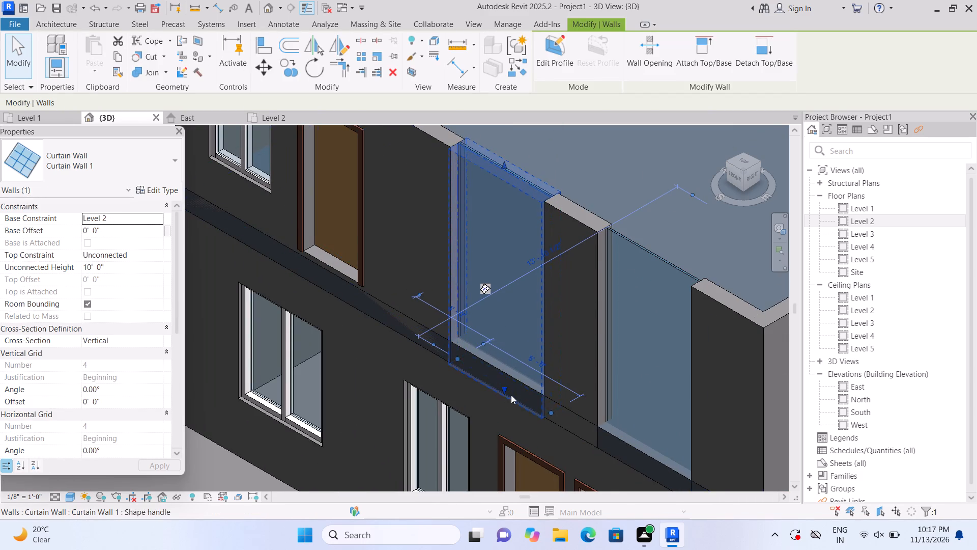
pyautogui.scroll(1, 511, 395)
pyautogui.moveTo(503, 388); pyautogui.dragTo(495, 349)
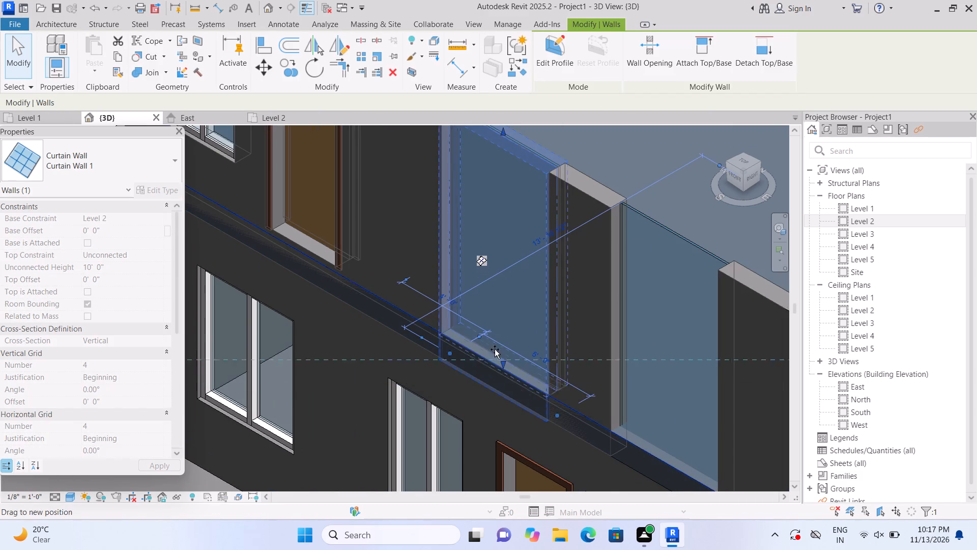
pyautogui.moveTo(495, 349); pyautogui.dragTo(496, 288)
pyautogui.scroll(-2, 495, 292)
pyautogui.scroll(1, 488, 167)
pyautogui.moveTo(488, 167); pyautogui.dragTo(490, 201, button='middle')
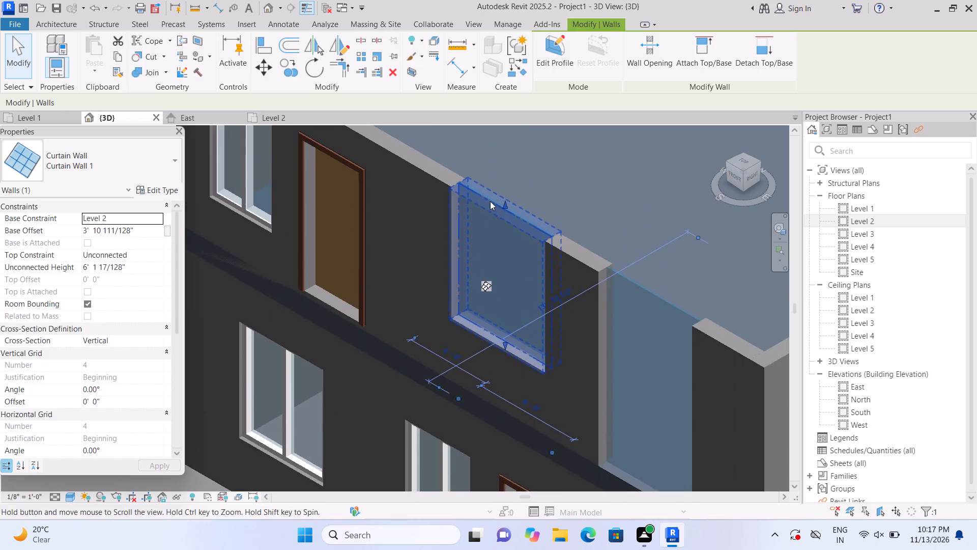
pyautogui.scroll(1, 491, 201)
pyautogui.moveTo(506, 205); pyautogui.dragTo(507, 215)
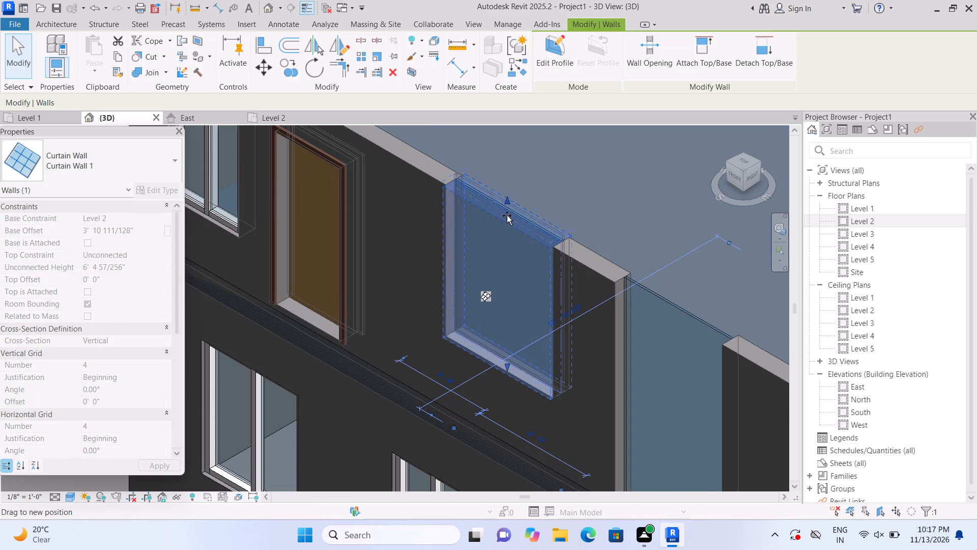
pyautogui.moveTo(507, 215); pyautogui.dragTo(506, 235)
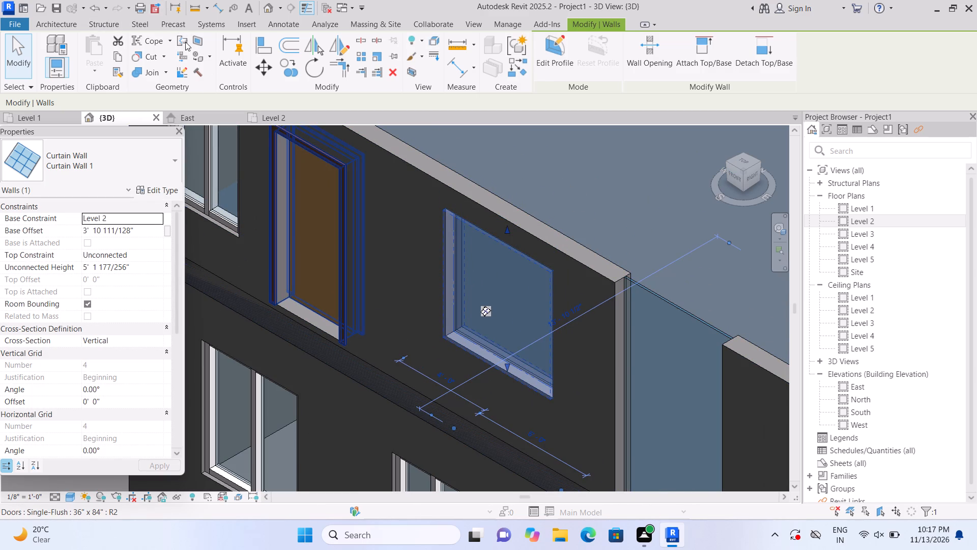
# Add a vertical curtain grid line at the midpoint of the middle curtain wall, 2'-6" from each side.
pyautogui.click(74, 22)
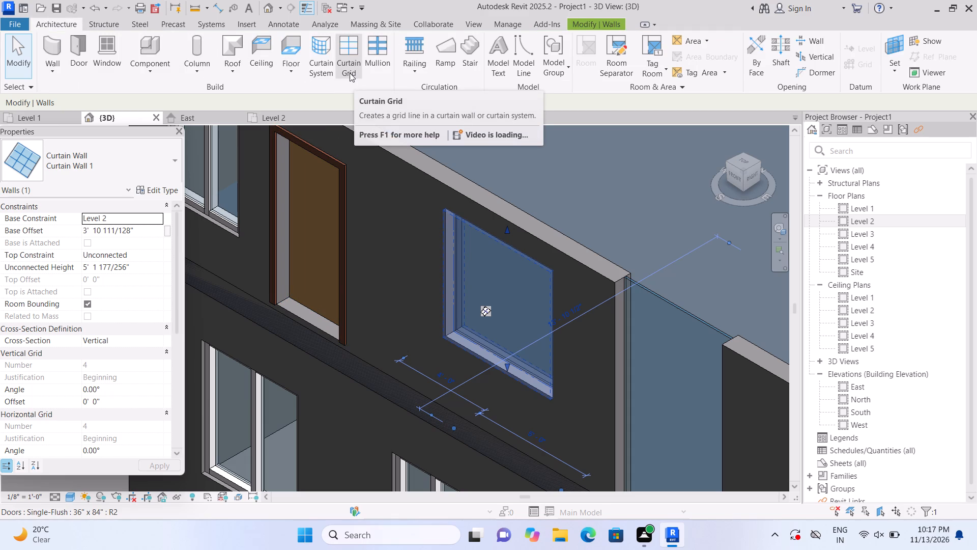
pyautogui.click(350, 73)
pyautogui.scroll(1, 492, 305)
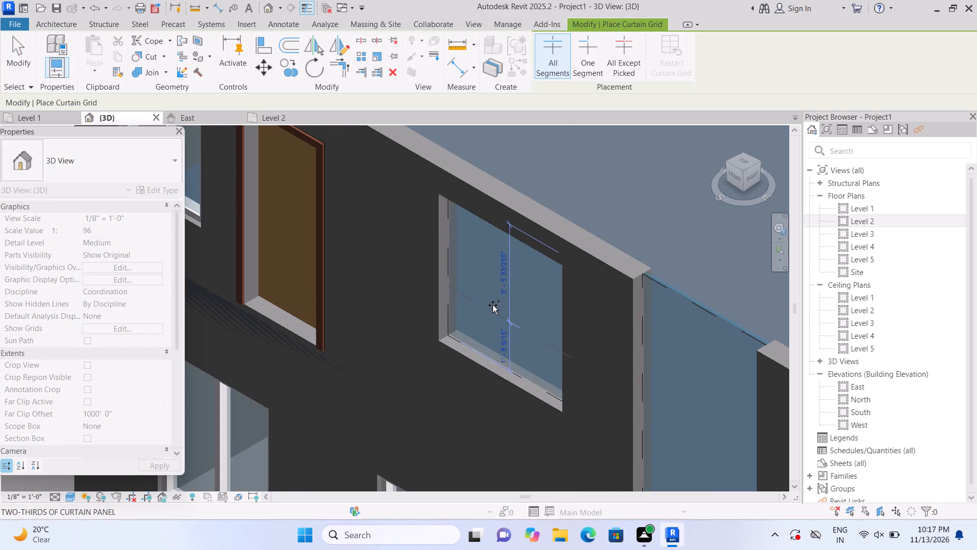
pyautogui.scroll(2, 501, 283)
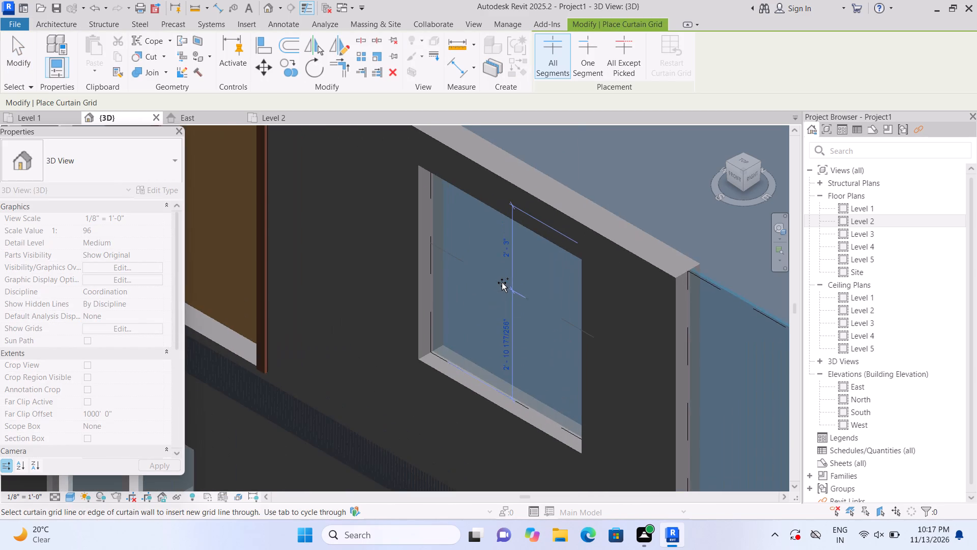
pyautogui.click(512, 246)
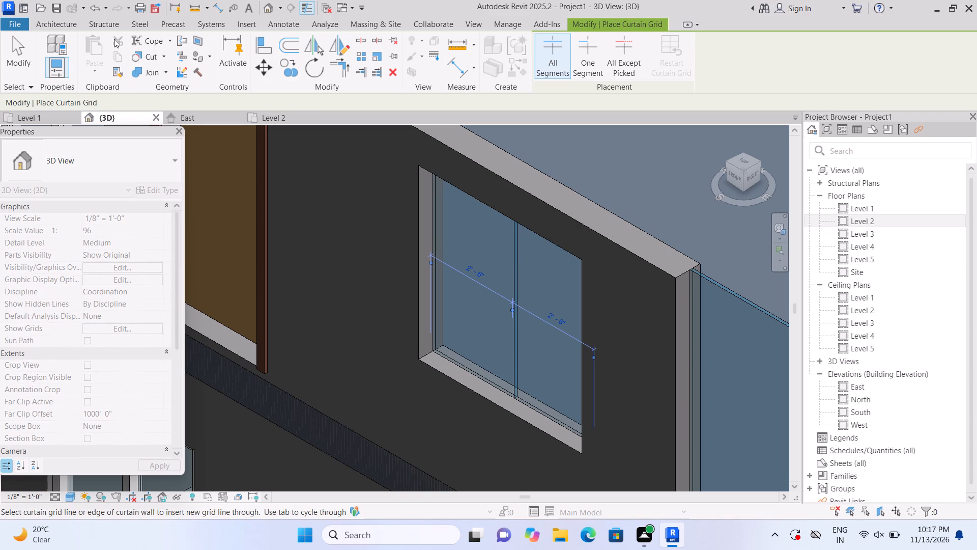
# Place 2.5" x 5" rectangular mullions on the centre grid line and all four edges of the middle curtain wall.
pyautogui.doubleClick(67, 28)
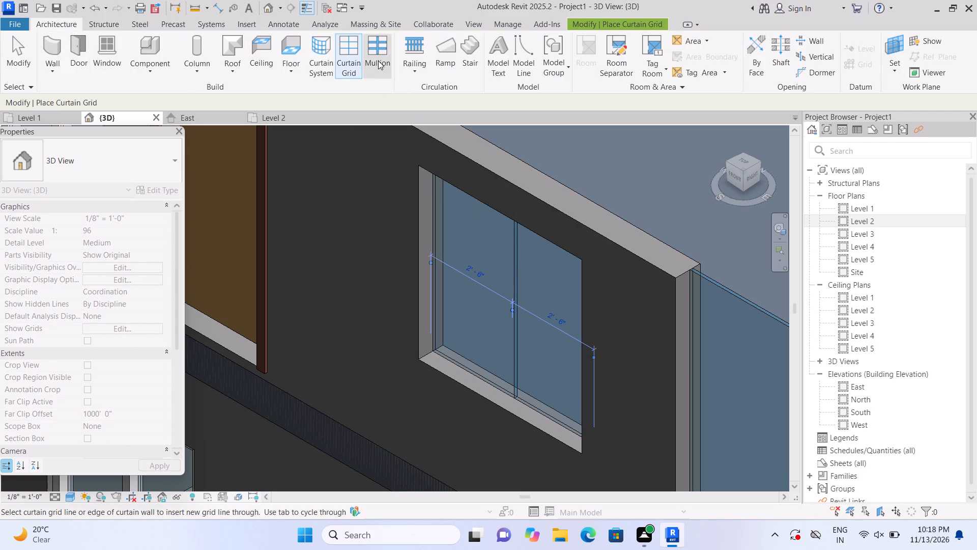
pyautogui.click(378, 61)
pyautogui.click(512, 277)
pyautogui.click(434, 257)
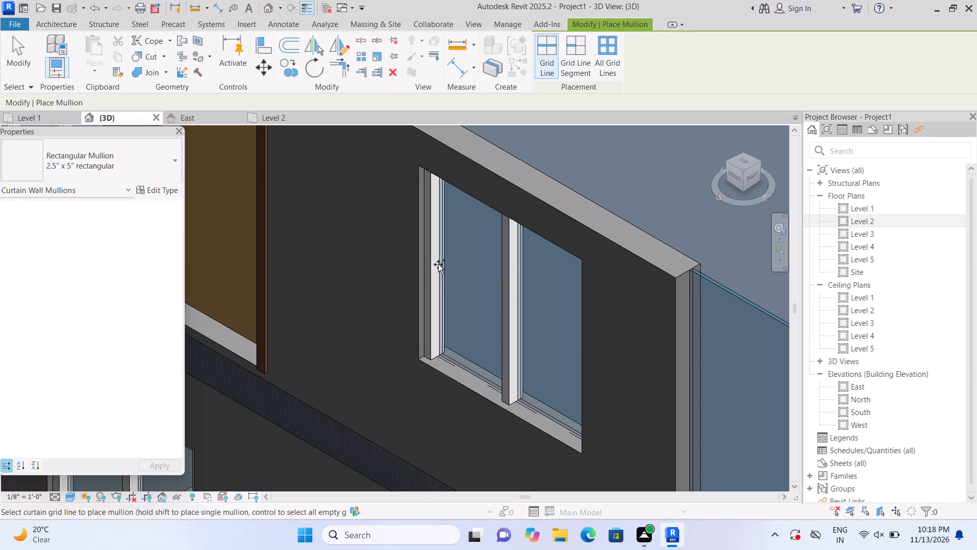
pyautogui.click(463, 350)
pyautogui.scroll(-1, 461, 336)
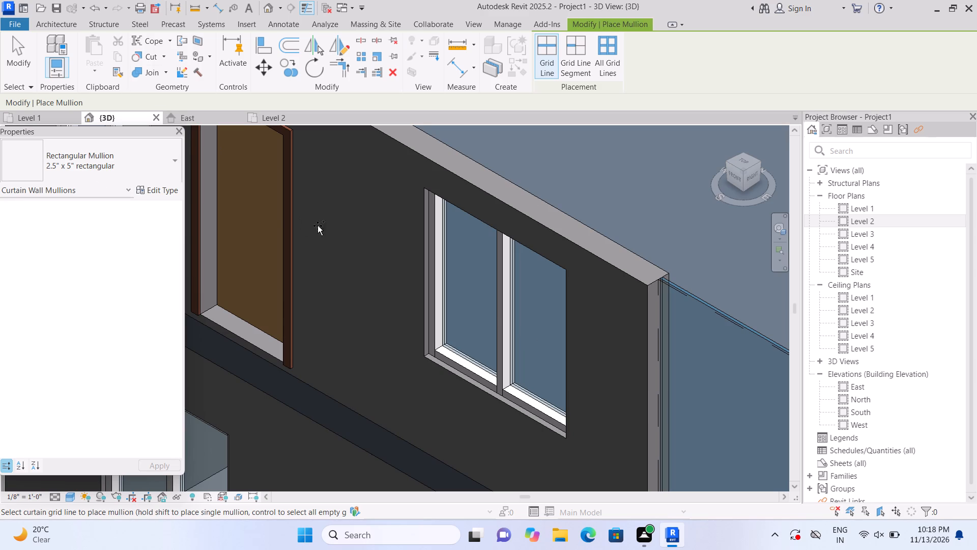
pyautogui.click(565, 340)
pyautogui.moveTo(531, 334); pyautogui.dragTo(494, 397, button='middle')
pyautogui.scroll(2, 479, 383)
pyautogui.click(497, 296)
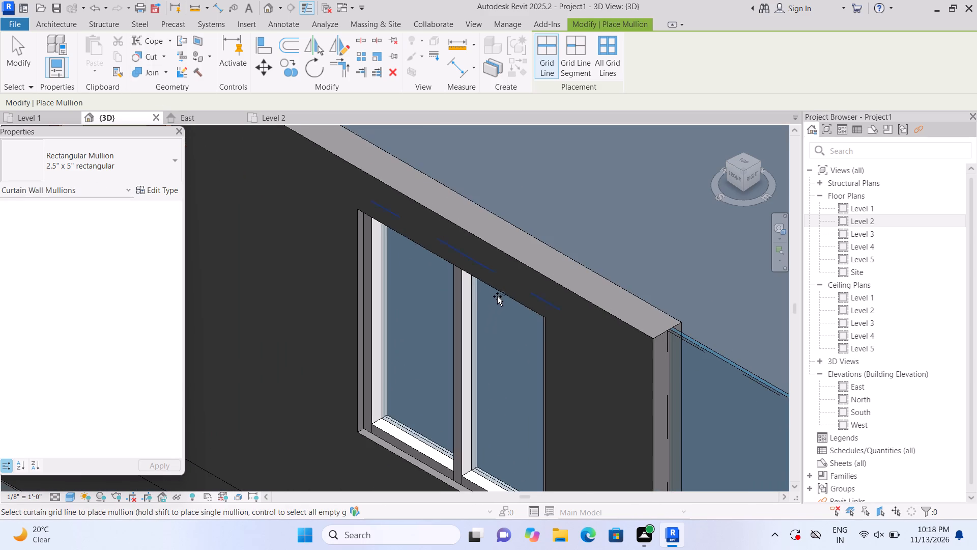
pyautogui.scroll(-7, 496, 295)
pyautogui.moveTo(437, 348); pyautogui.dragTo(285, 263, button='middle')
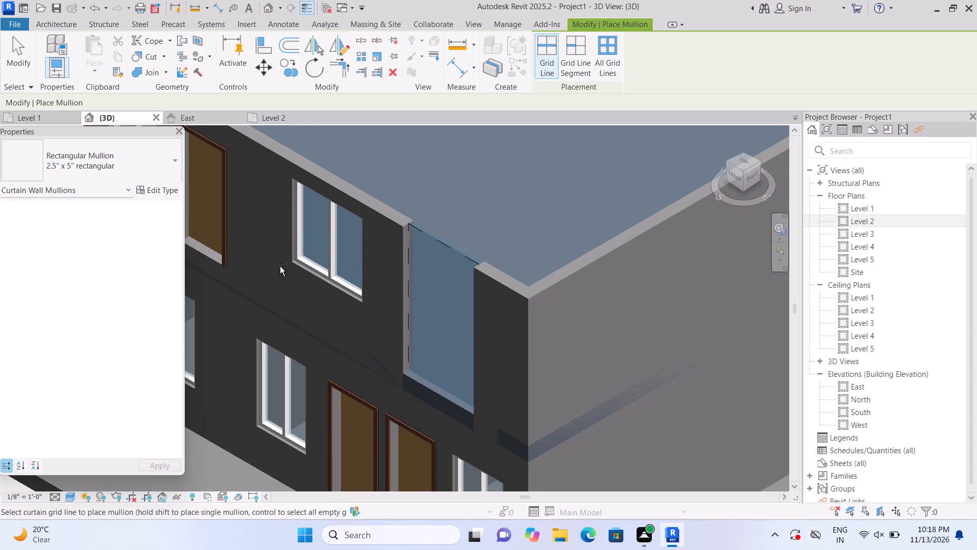
pyautogui.press('Escape')
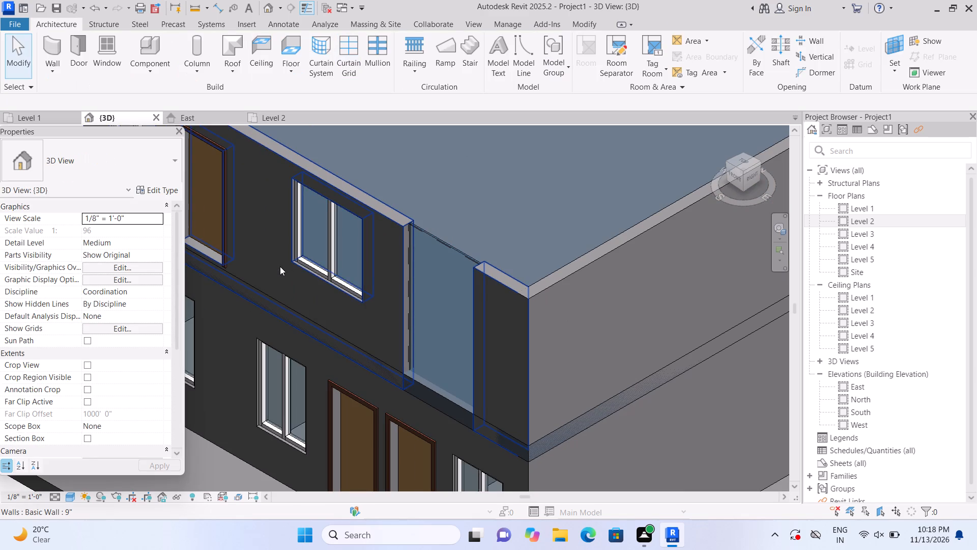
# Reshape the east-end Level 2 curtain wall on the south facade to a base offset of about 3' 4" and height of about 5' 9".
pyautogui.click(455, 349)
pyautogui.scroll(2, 486, 512)
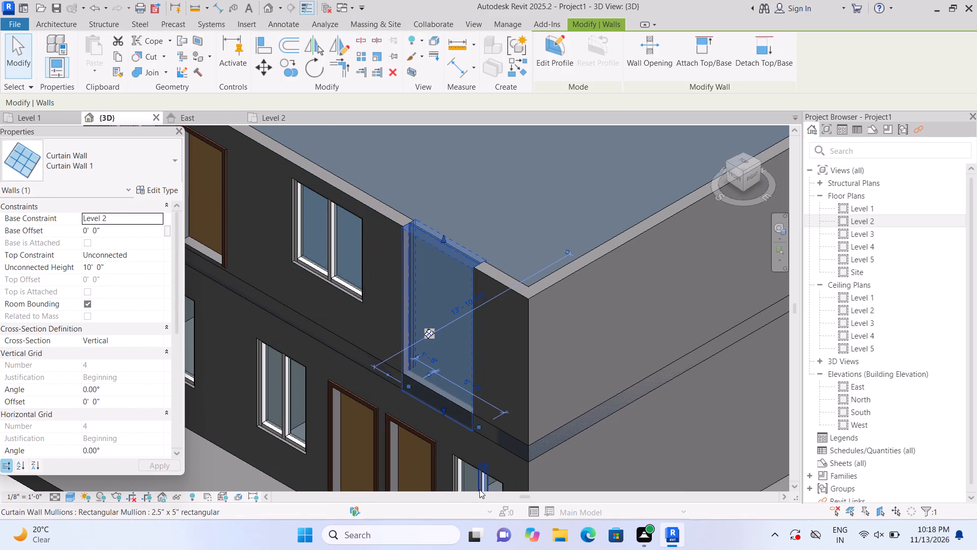
pyautogui.scroll(1, 479, 489)
pyautogui.scroll(1, 455, 419)
pyautogui.moveTo(434, 396); pyautogui.dragTo(435, 329)
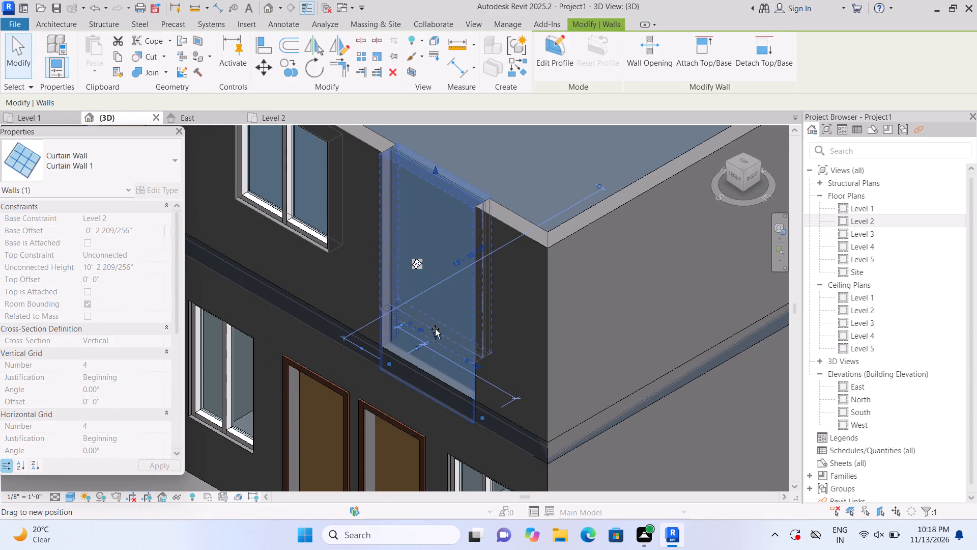
pyautogui.moveTo(435, 329); pyautogui.dragTo(439, 319)
pyautogui.moveTo(435, 169); pyautogui.dragTo(441, 195)
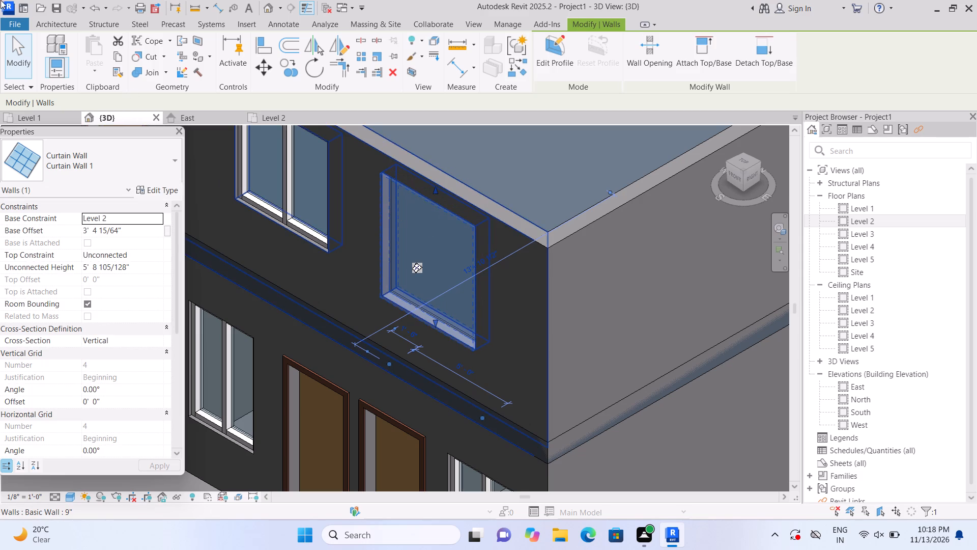
# Add a vertical curtain grid line at the midpoint of the east-end curtain wall, 2'-6" from each side.
pyautogui.moveTo(60, 23); pyautogui.dragTo(67, 23)
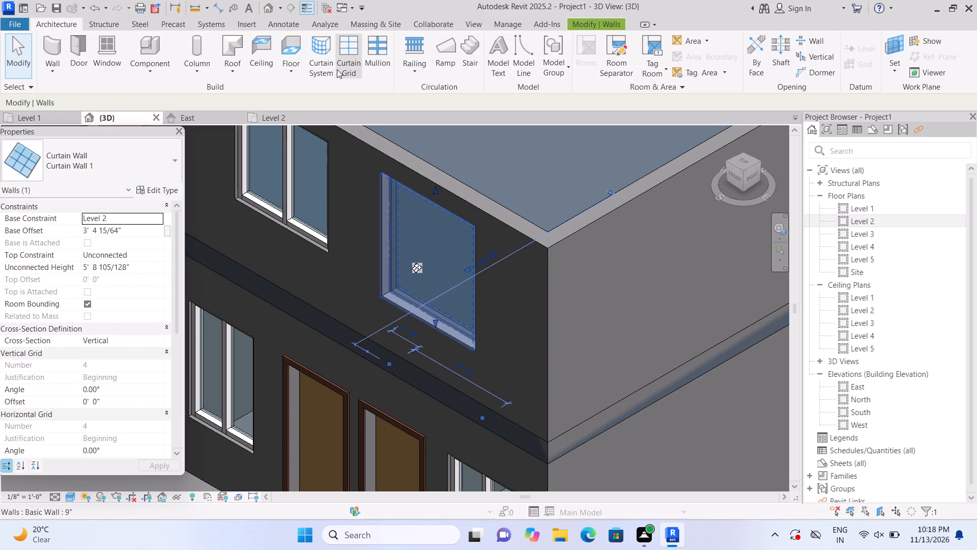
pyautogui.click(358, 70)
pyautogui.scroll(2, 386, 205)
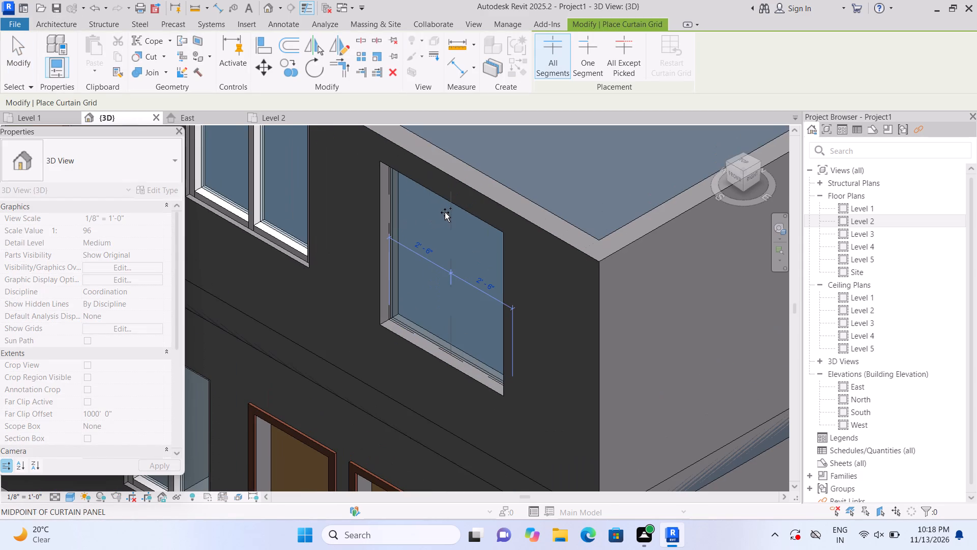
pyautogui.click(445, 212)
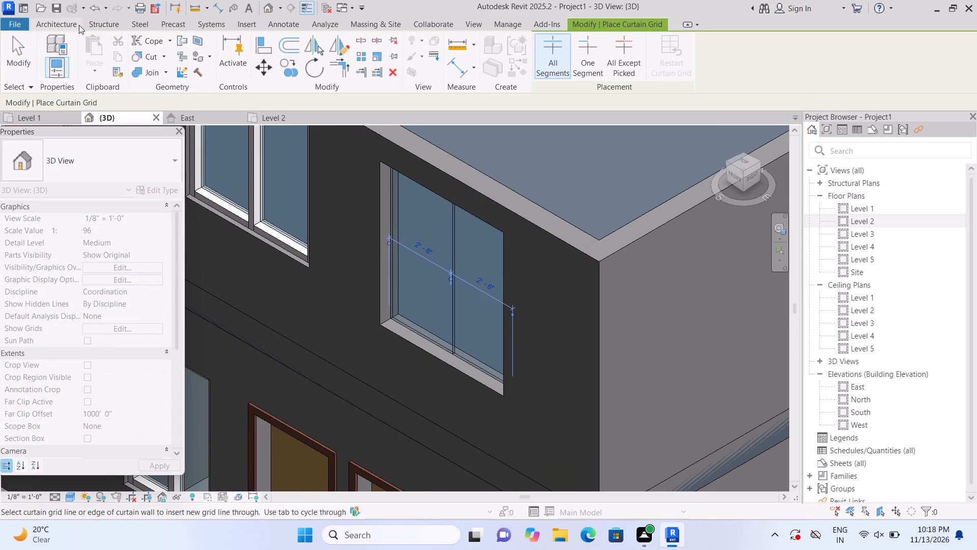
# Place 2.5" x 5" rectangular mullions on the centre grid line and all four edges of the east-end curtain wall.
pyautogui.click(78, 25)
pyautogui.click(376, 70)
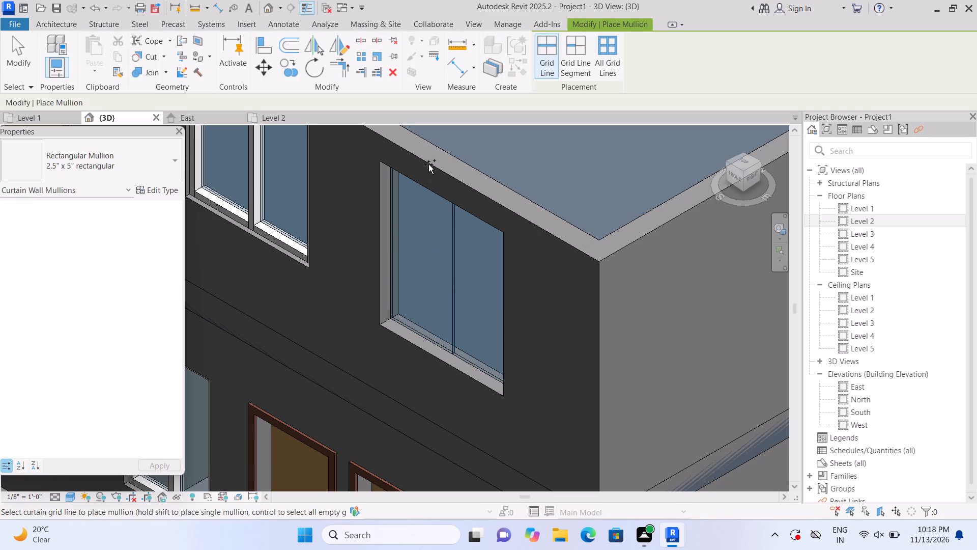
pyautogui.click(455, 227)
pyautogui.click(402, 213)
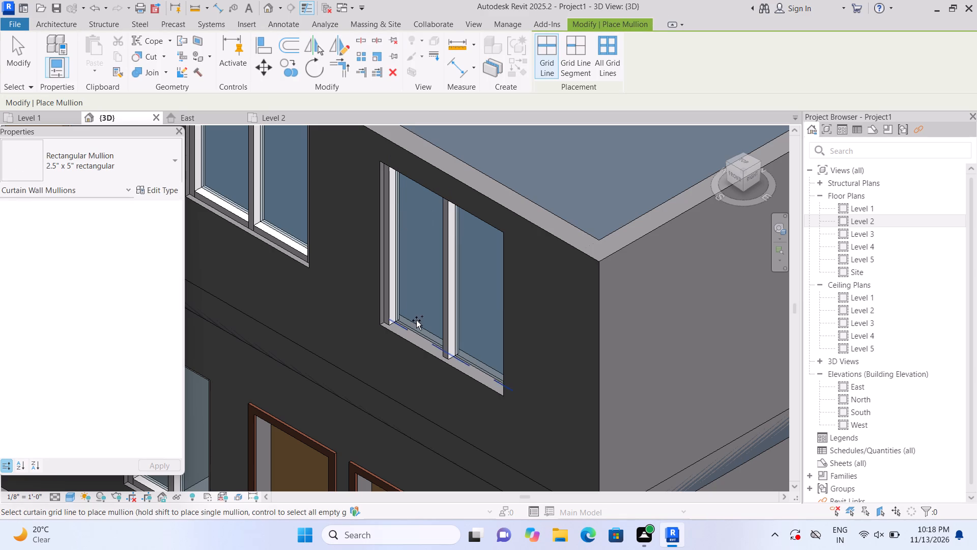
pyautogui.click(416, 320)
pyautogui.click(489, 288)
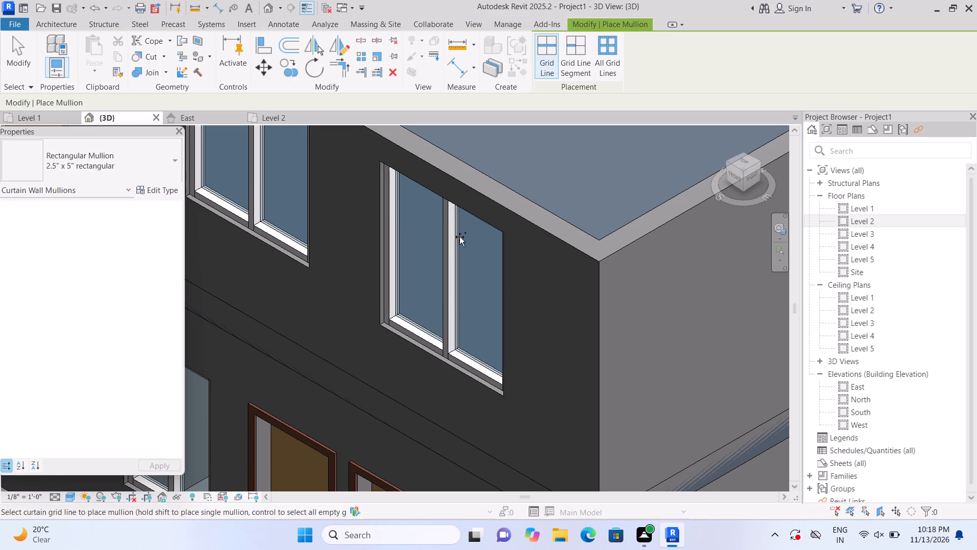
pyautogui.scroll(3, 459, 216)
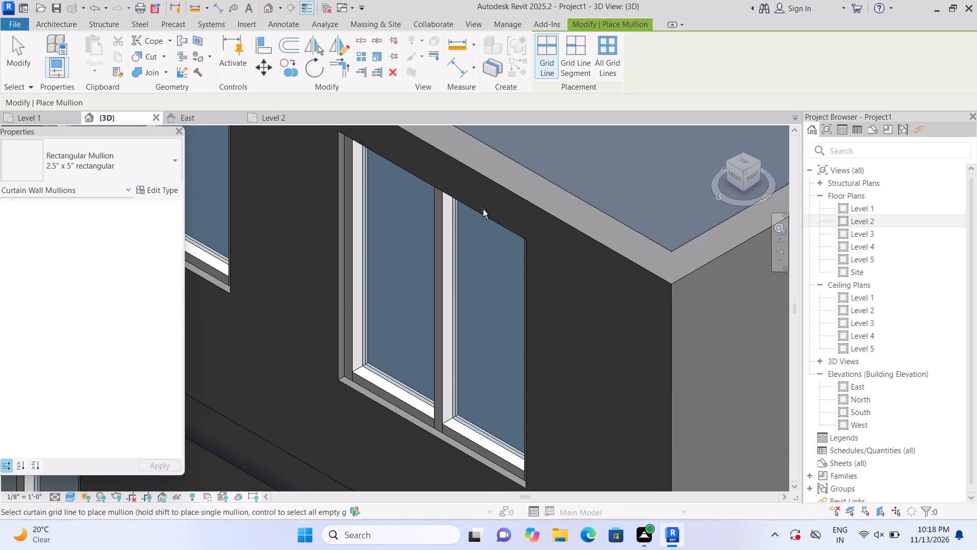
pyautogui.click(481, 223)
pyautogui.scroll(-11, 481, 221)
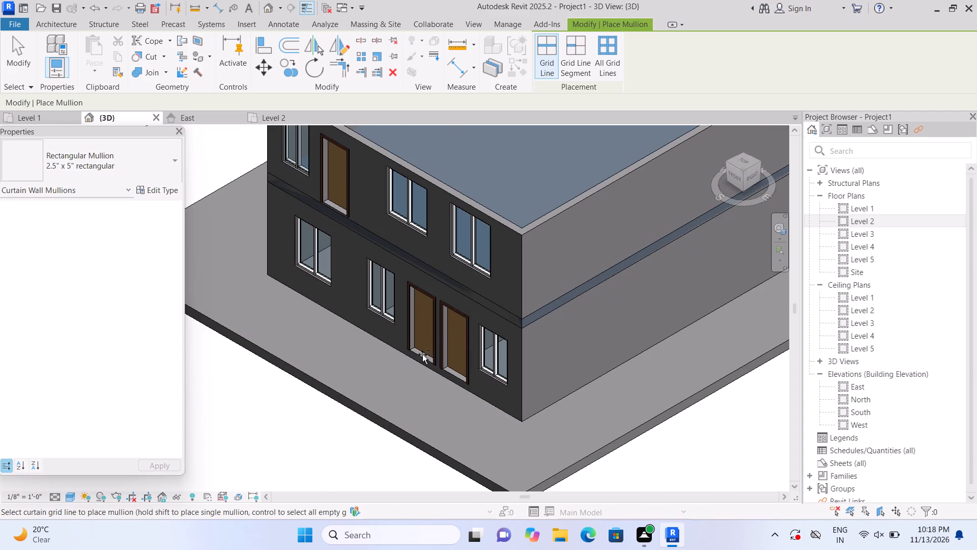
pyautogui.press('Escape')
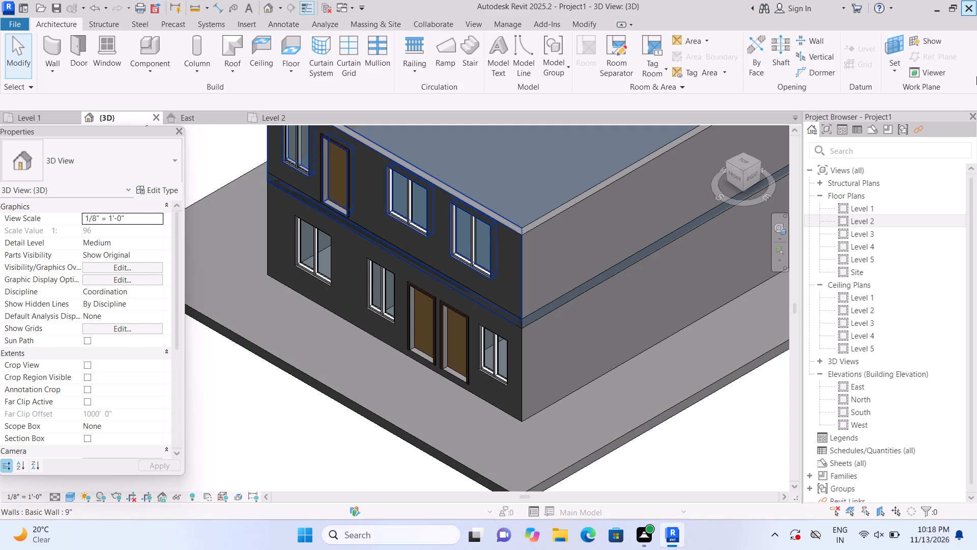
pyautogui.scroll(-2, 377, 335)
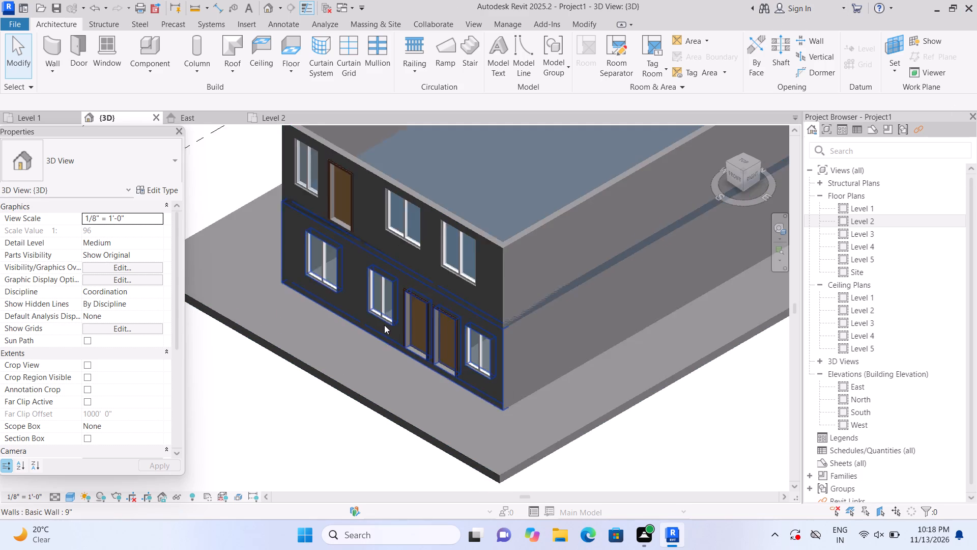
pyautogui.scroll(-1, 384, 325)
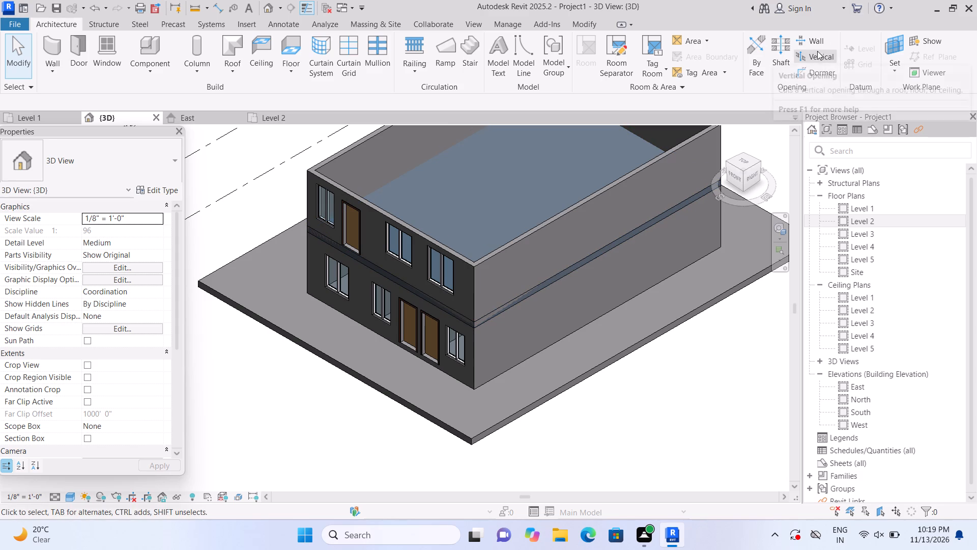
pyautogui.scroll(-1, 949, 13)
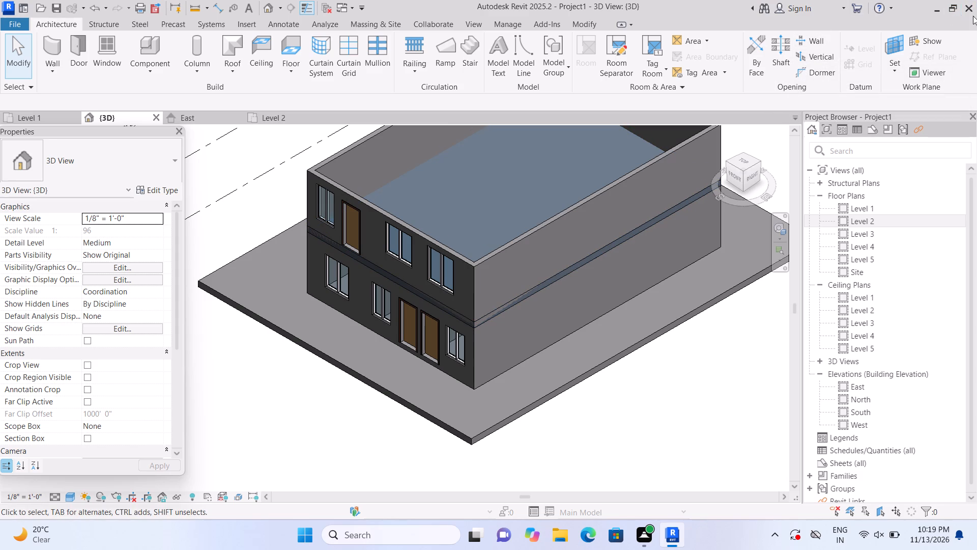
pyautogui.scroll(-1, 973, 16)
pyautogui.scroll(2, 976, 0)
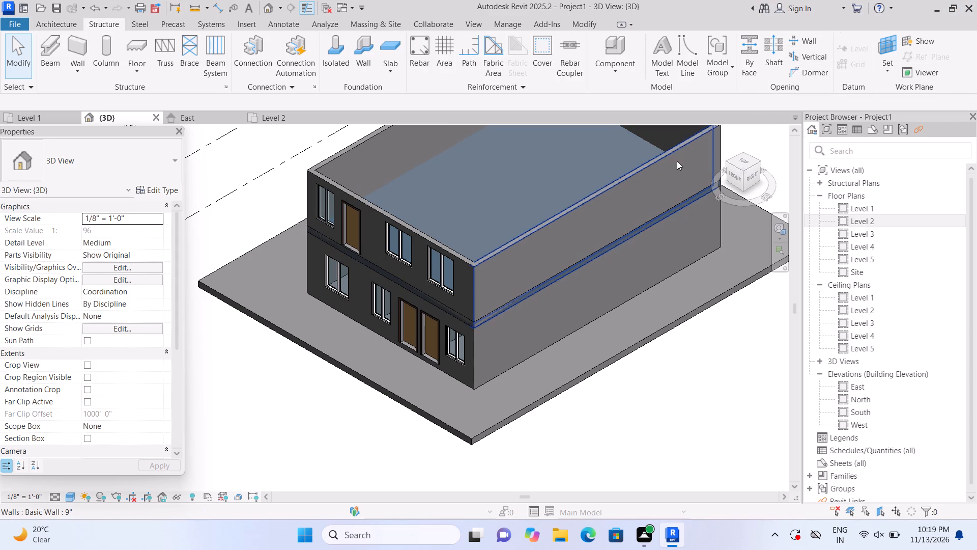
# Open the Level 3 floor plan and set its underlay base level to Level 2.
pyautogui.doubleClick(844, 231)
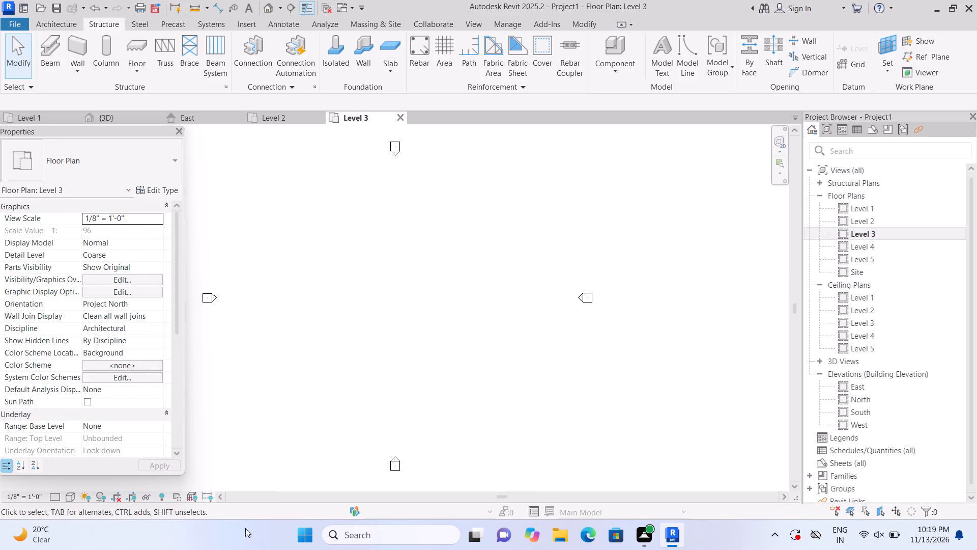
pyautogui.click(166, 409)
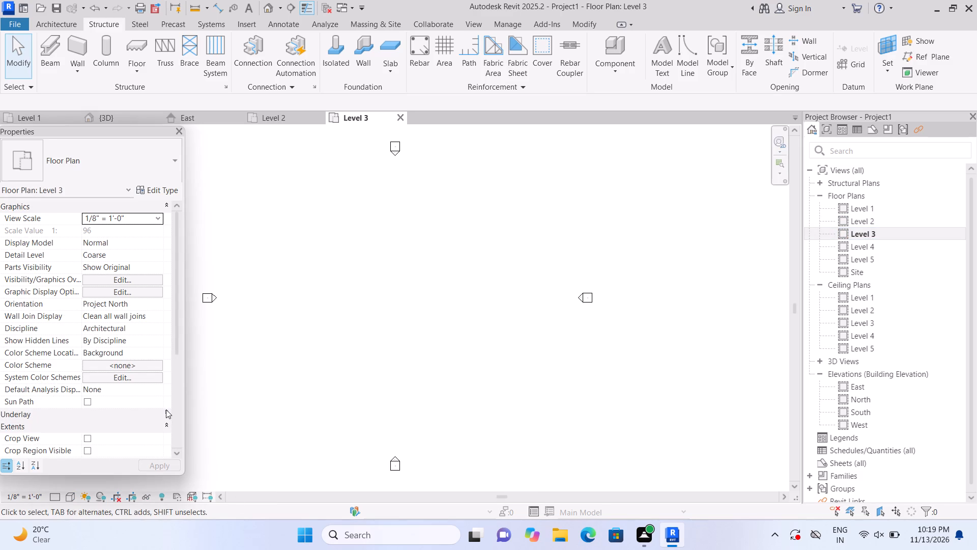
pyautogui.click(167, 411)
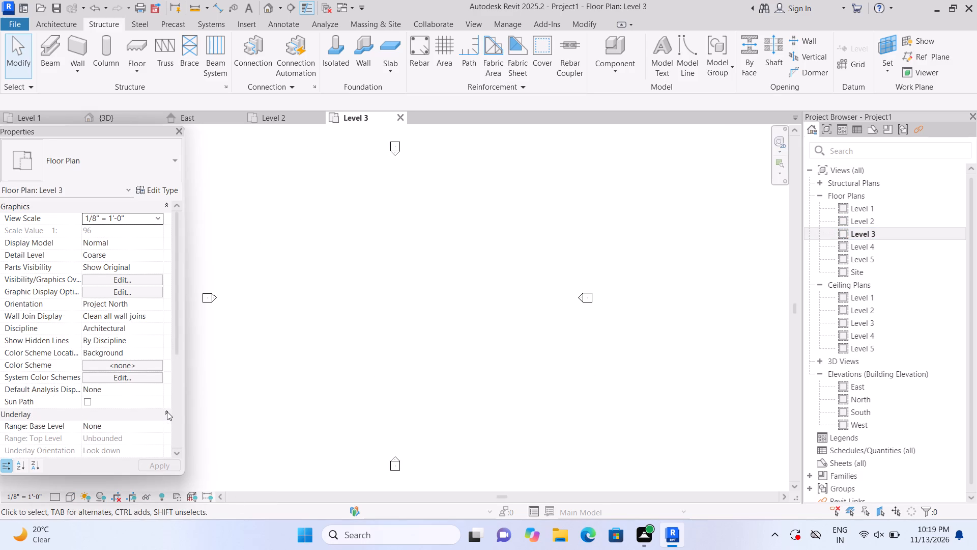
pyautogui.click(157, 426)
pyautogui.click(127, 456)
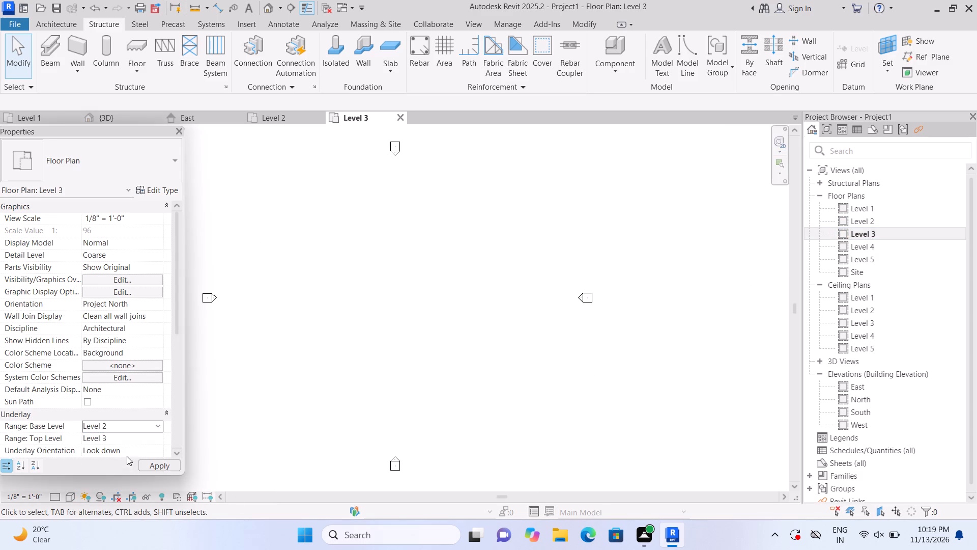
pyautogui.click(162, 465)
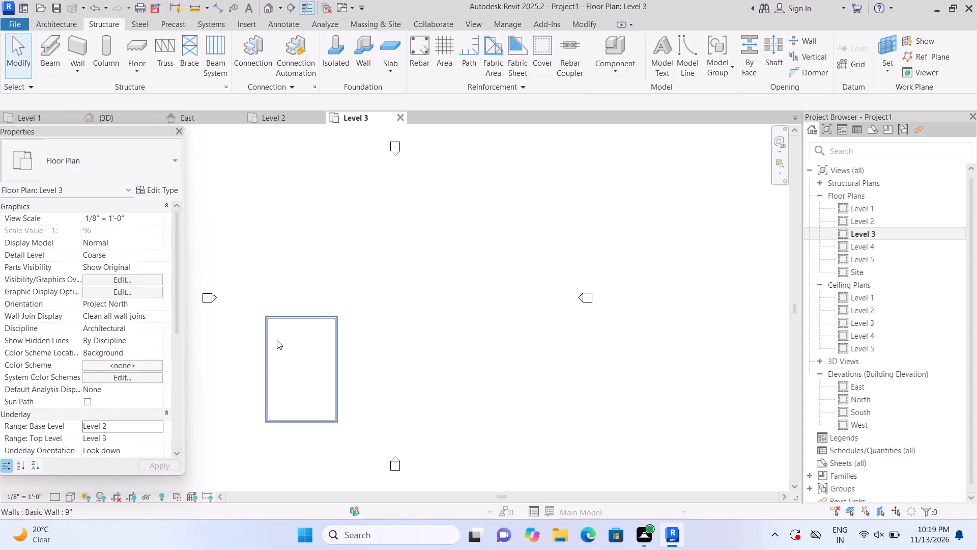
# Create a Generic - 12" roof by footprint on Level 3, with a slope-defining rectangular boundary along the outer faces of the exterior walls.
pyautogui.scroll(2, 262, 366)
pyautogui.moveTo(227, 402); pyautogui.dragTo(326, 364, button='middle')
pyautogui.scroll(2, 323, 362)
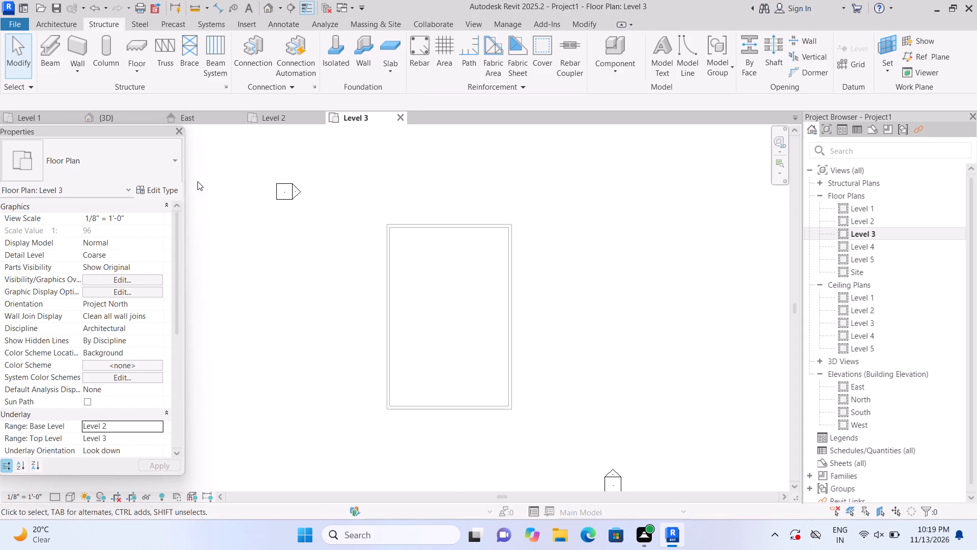
pyautogui.click(49, 24)
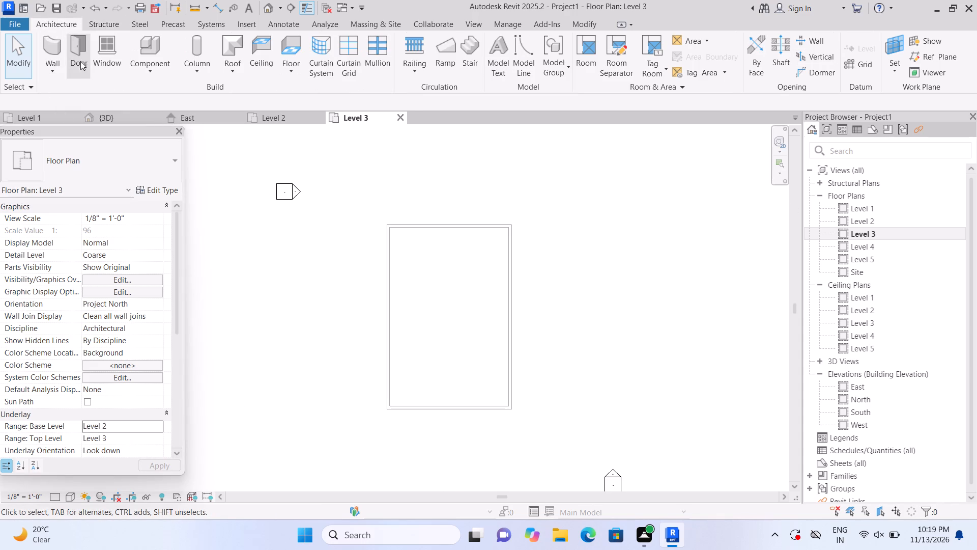
pyautogui.click(228, 70)
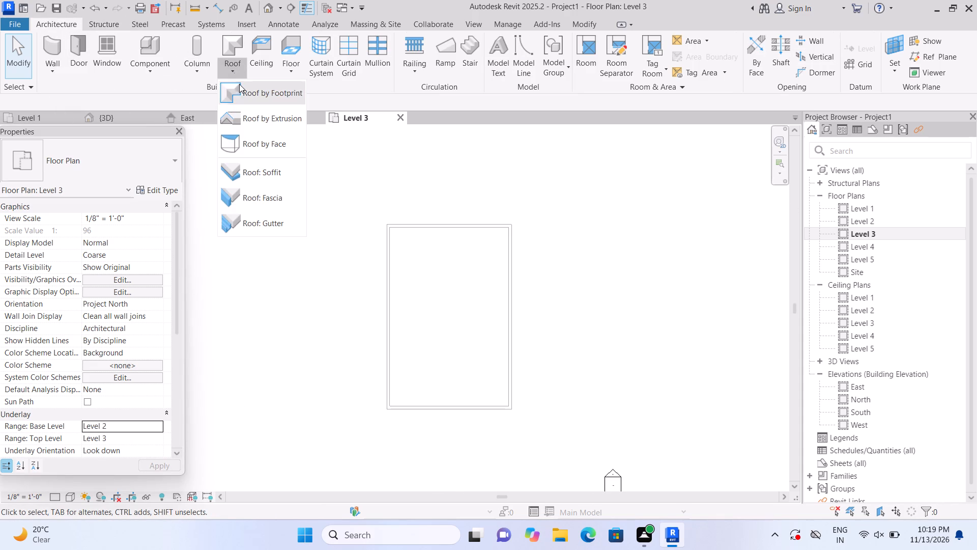
pyautogui.click(239, 86)
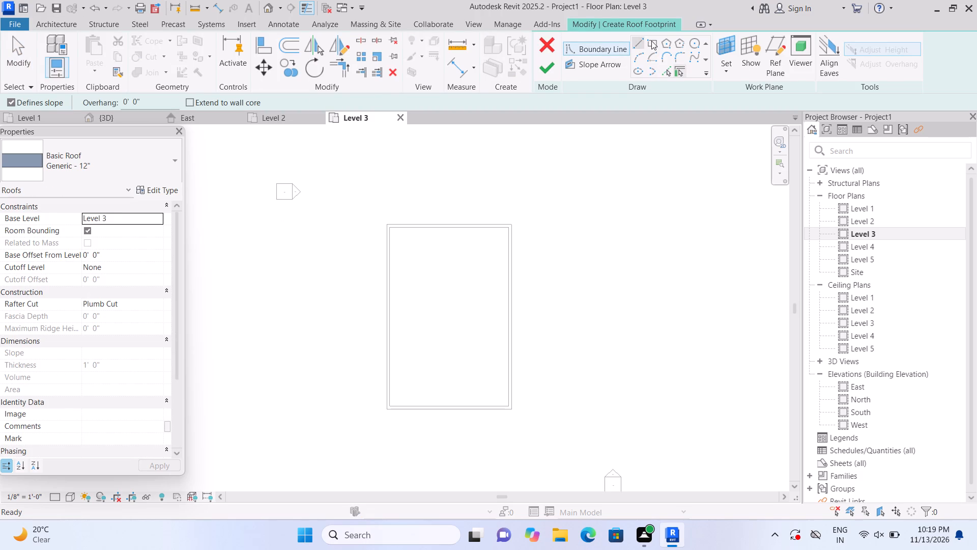
pyautogui.click(653, 40)
pyautogui.scroll(2, 364, 402)
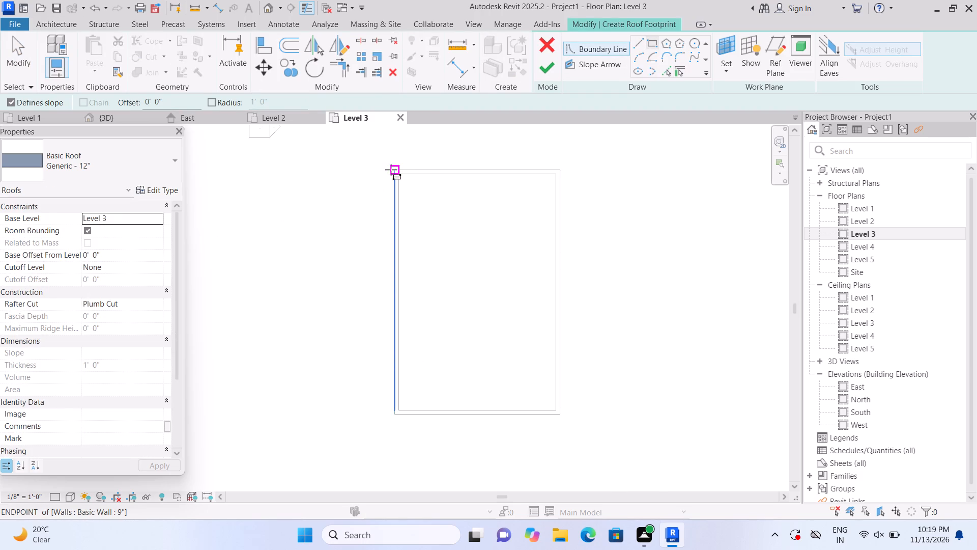
pyautogui.click(391, 170)
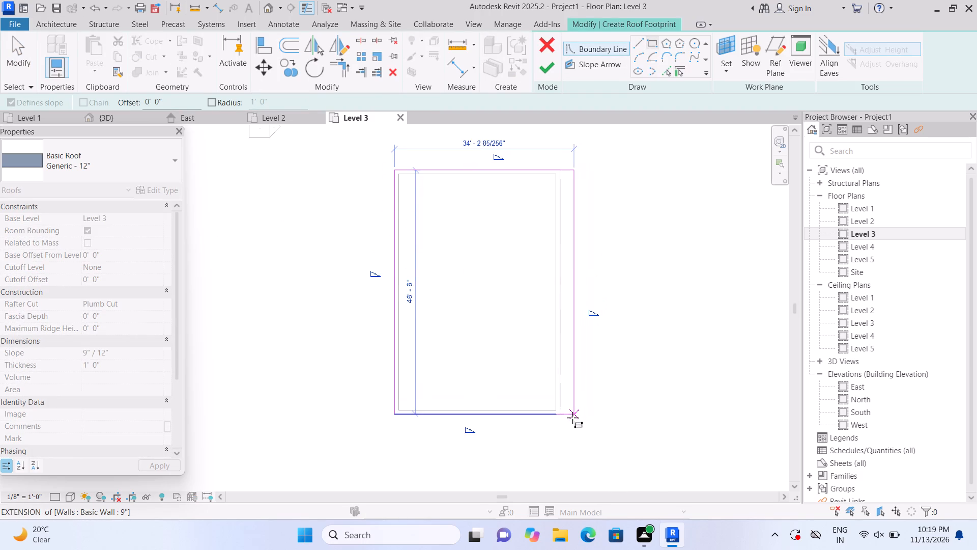
pyautogui.click(563, 419)
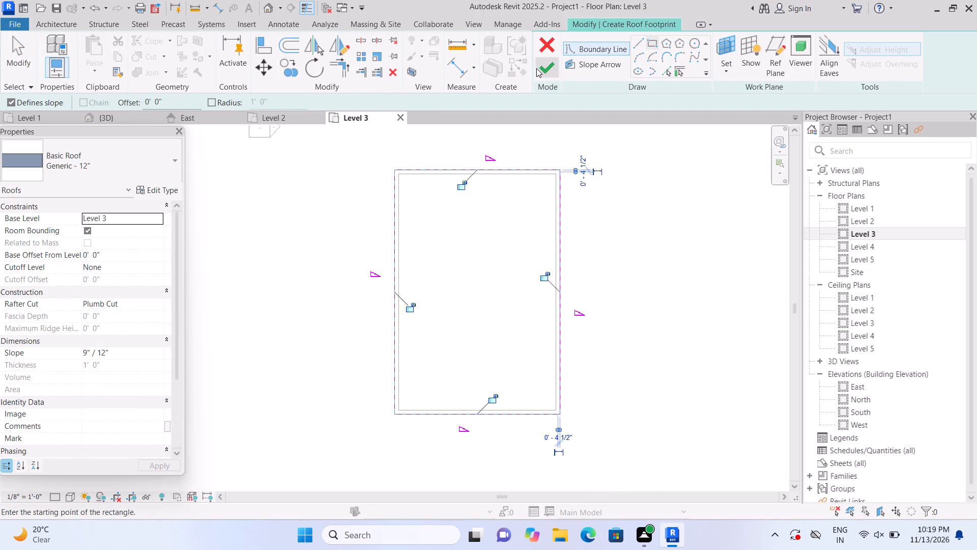
pyautogui.click(537, 67)
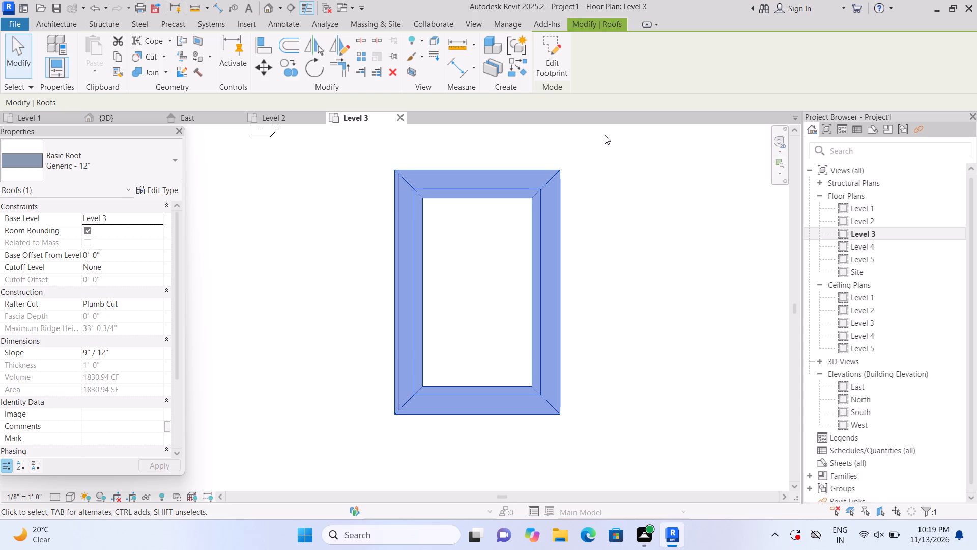
# In the 3D view, set the new roof's slope to 0" / 12" to make it flat.
pyautogui.click(264, 11)
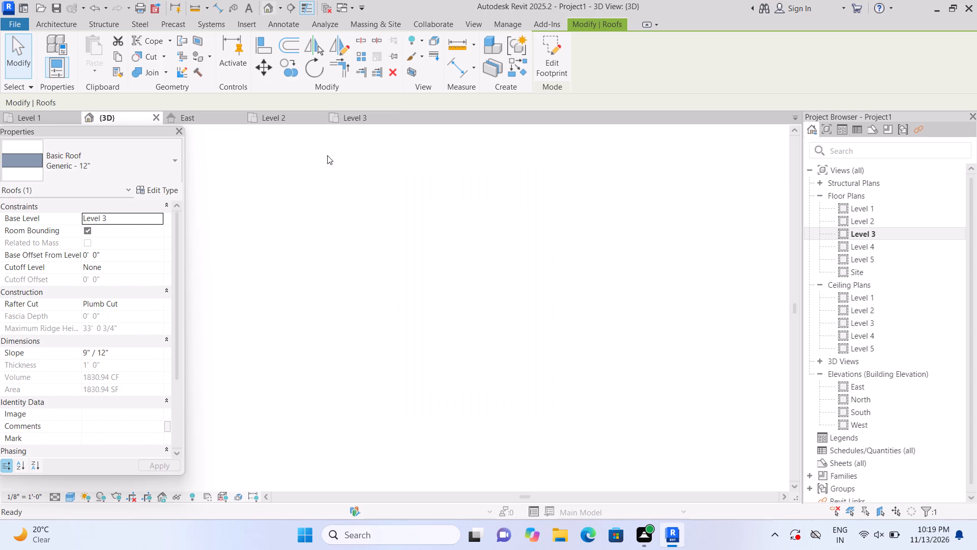
pyautogui.moveTo(342, 401); pyautogui.dragTo(323, 443, button='middle')
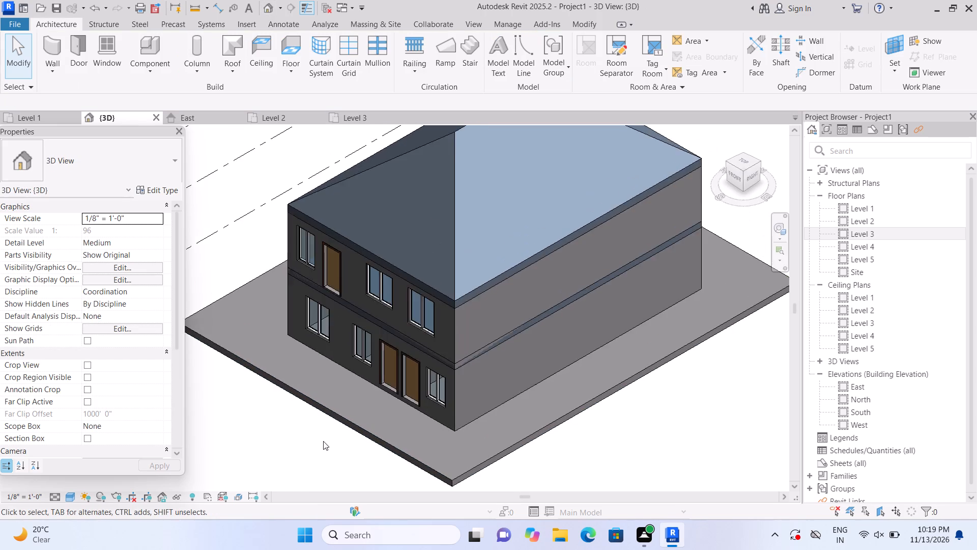
pyautogui.scroll(-2, 323, 439)
pyautogui.click(392, 233)
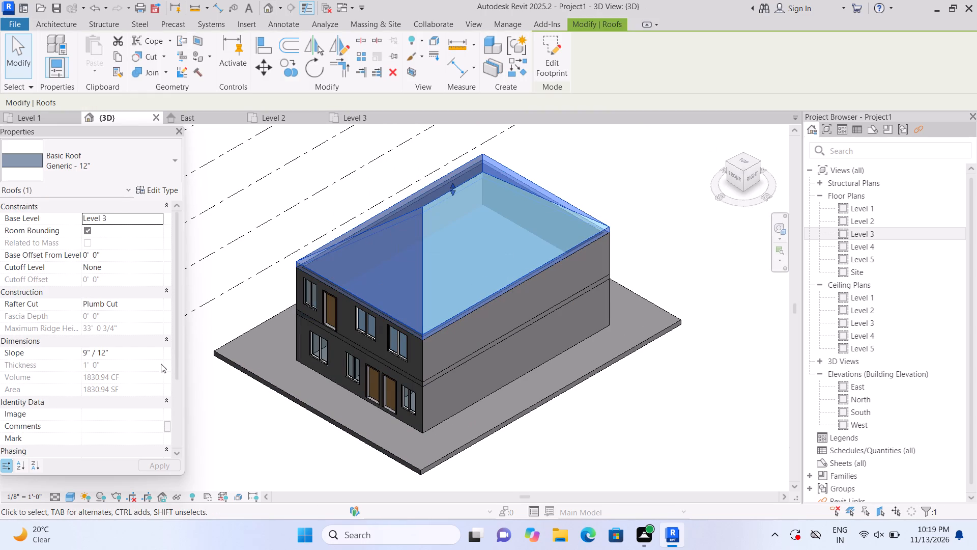
pyautogui.click(143, 353)
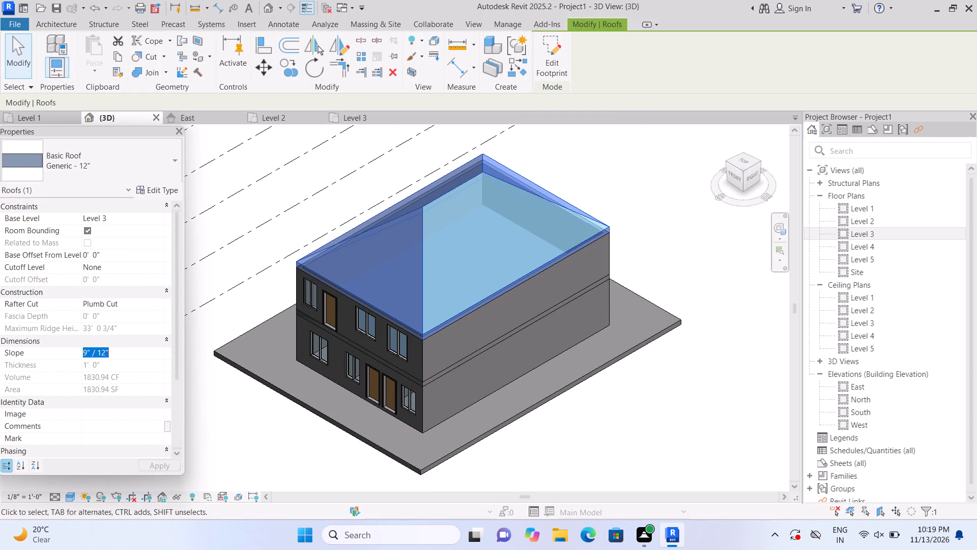
pyautogui.press('BackSpace')
pyautogui.press('0')
pyautogui.press('Return')
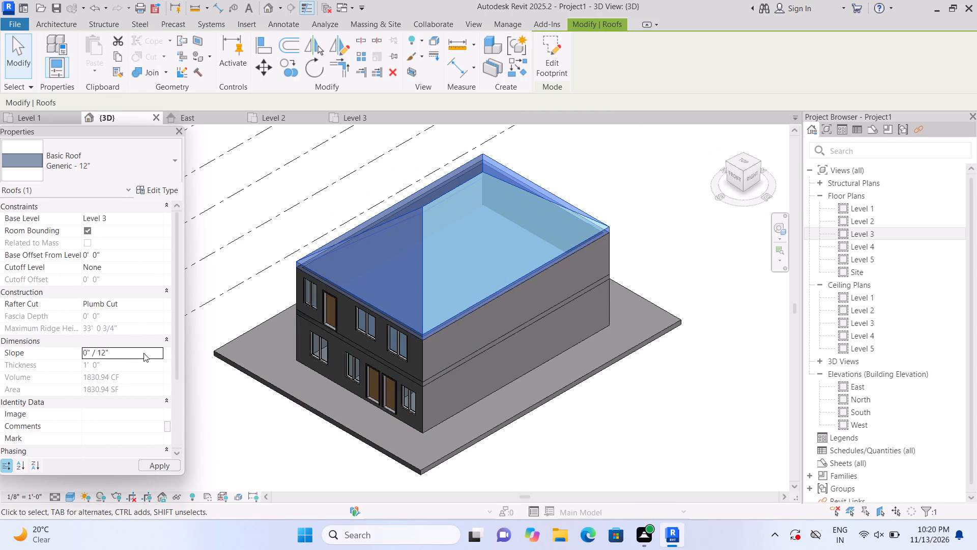
pyautogui.click(216, 422)
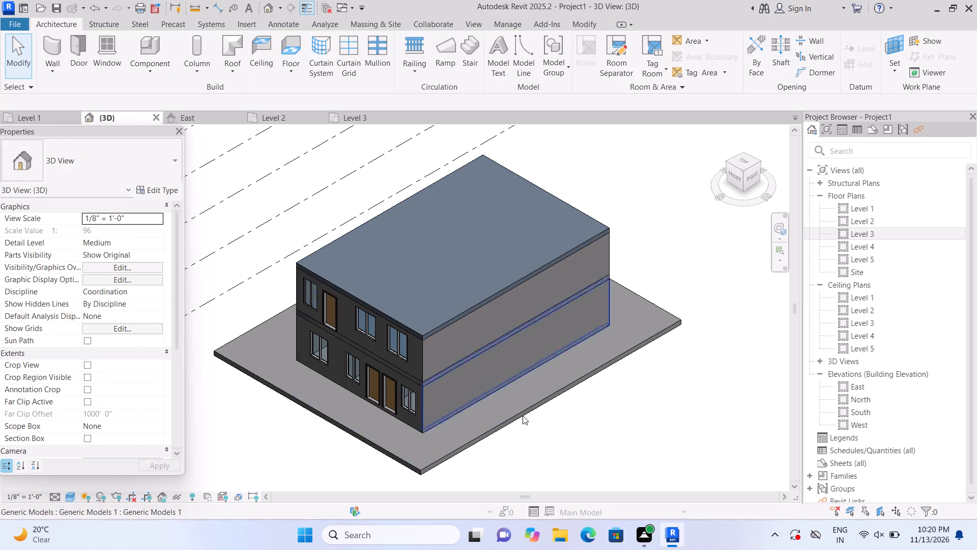
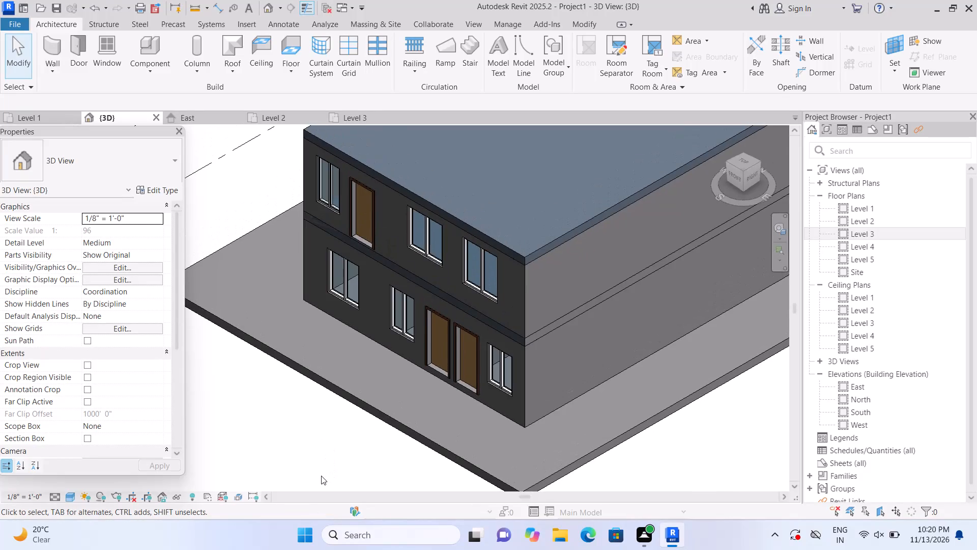
# Start an in-place model in the Generic Models category from the front 3D view, accepting the default name.
pyautogui.scroll(-1, 321, 476)
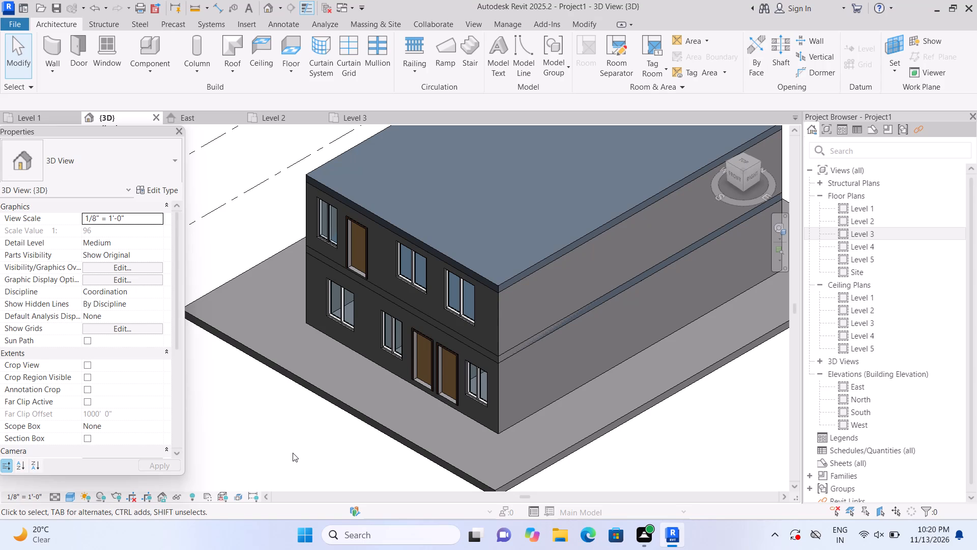
pyautogui.moveTo(318, 430); pyautogui.dragTo(319, 419, button='middle')
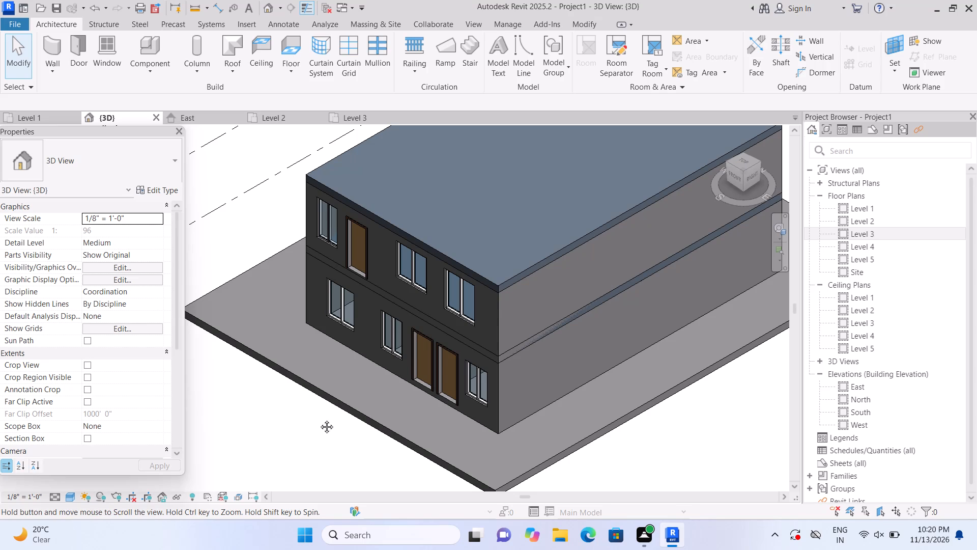
pyautogui.moveTo(319, 419); pyautogui.dragTo(346, 360, button='middle')
pyautogui.moveTo(343, 383); pyautogui.dragTo(335, 413, button='middle')
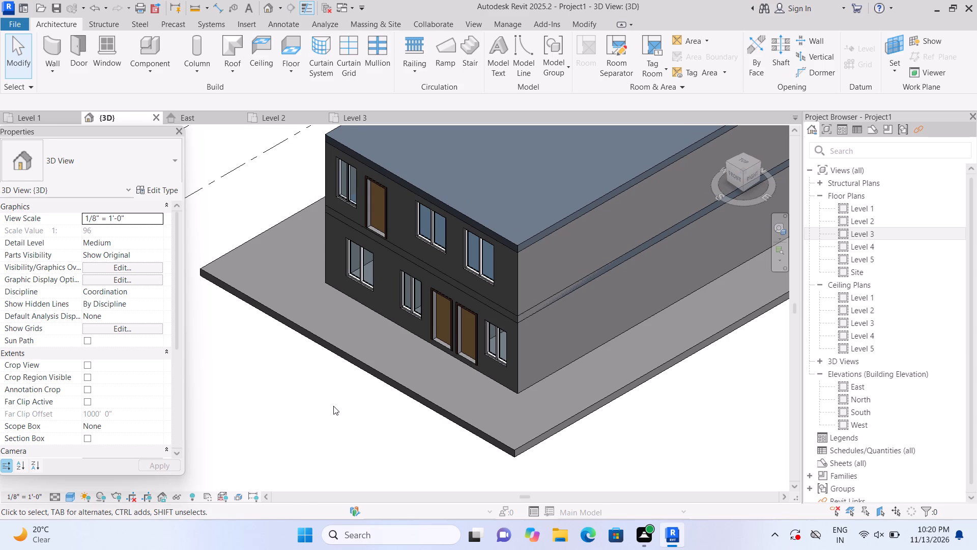
pyautogui.click(734, 177)
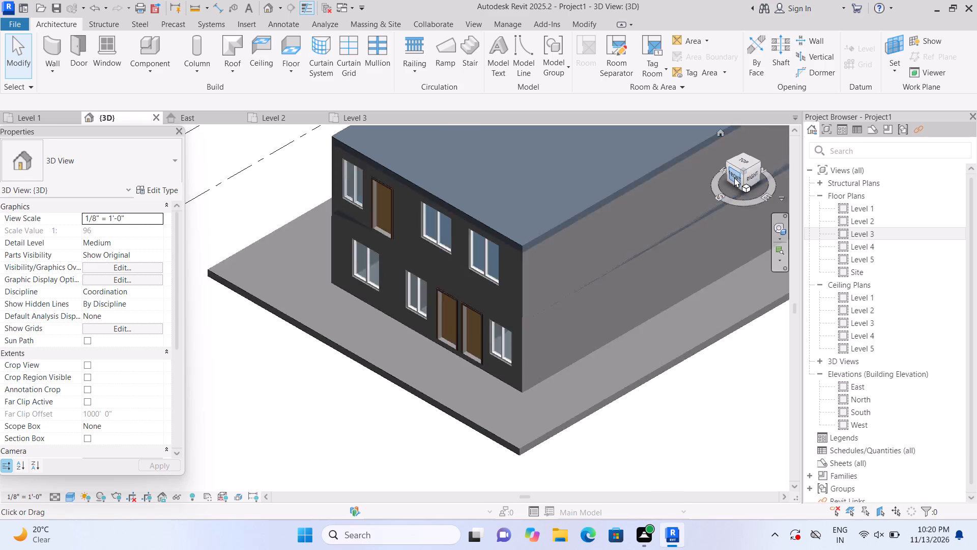
pyautogui.scroll(5, 321, 360)
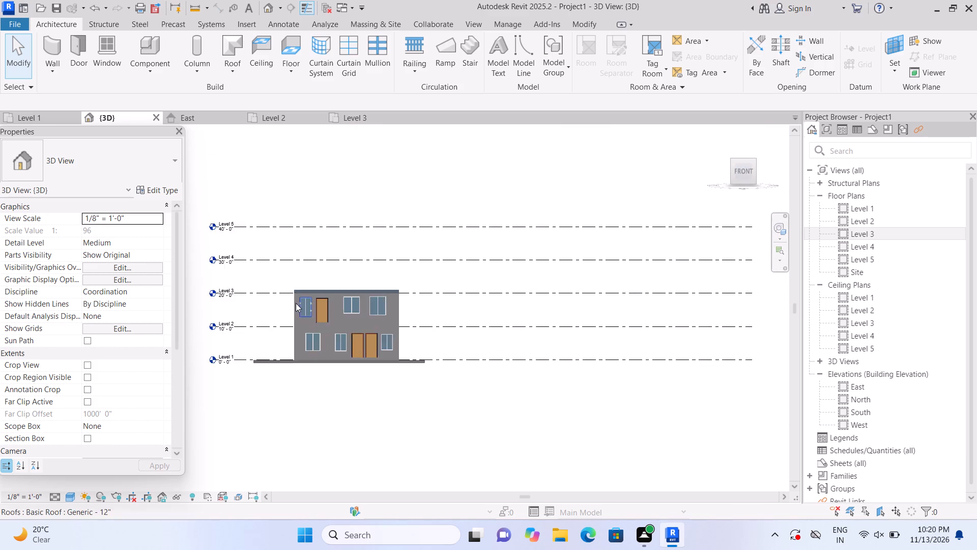
pyautogui.scroll(7, 296, 303)
pyautogui.scroll(1, 318, 350)
pyautogui.moveTo(318, 349); pyautogui.dragTo(324, 270, button='middle')
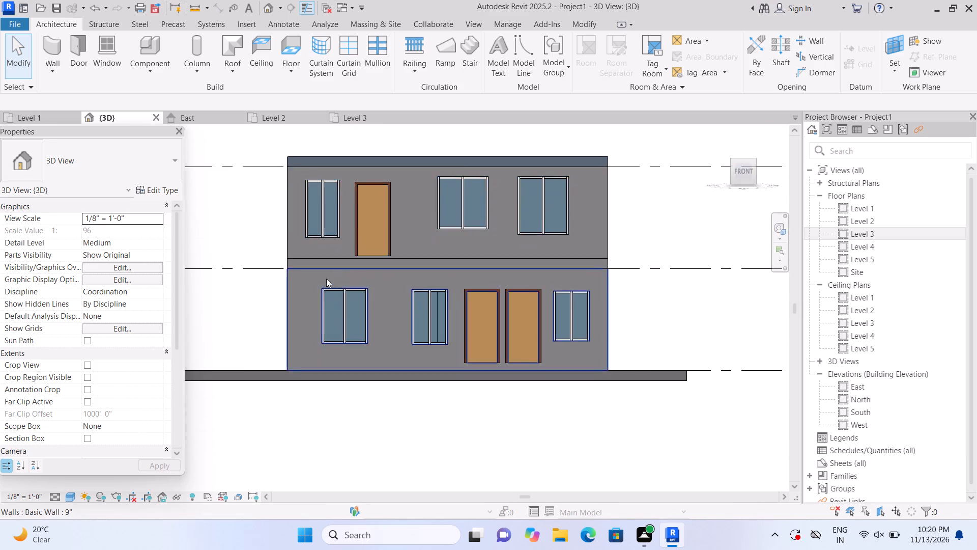
pyautogui.scroll(2, 327, 281)
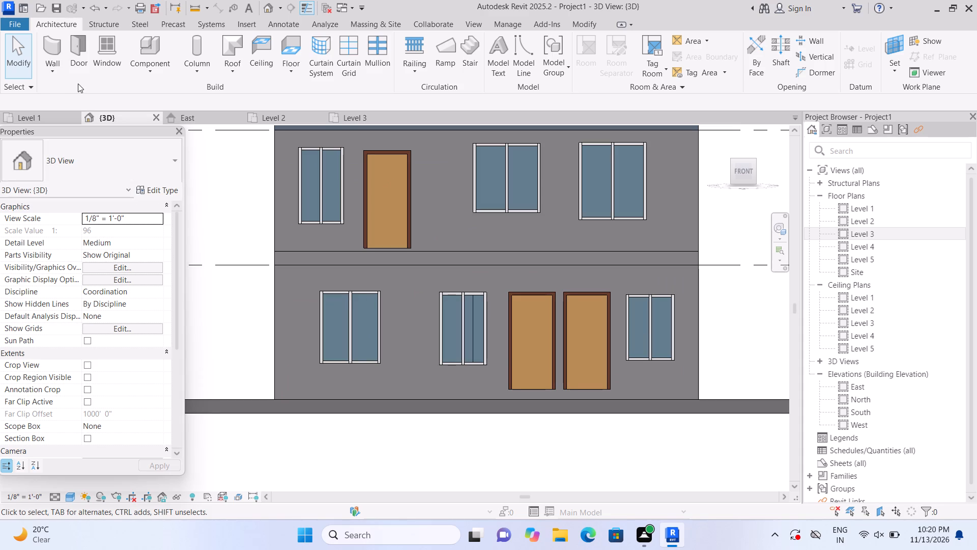
pyautogui.click(144, 71)
pyautogui.click(159, 121)
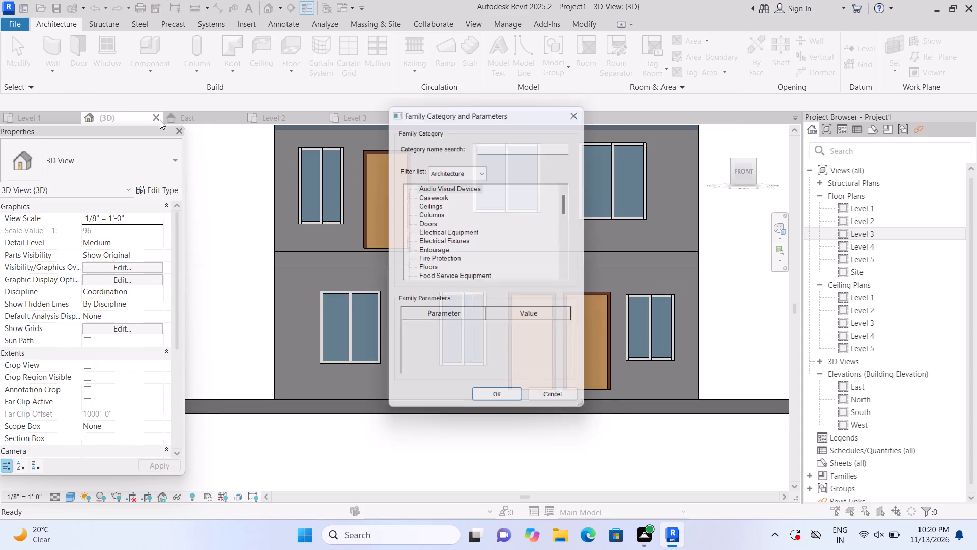
pyautogui.scroll(-6, 451, 251)
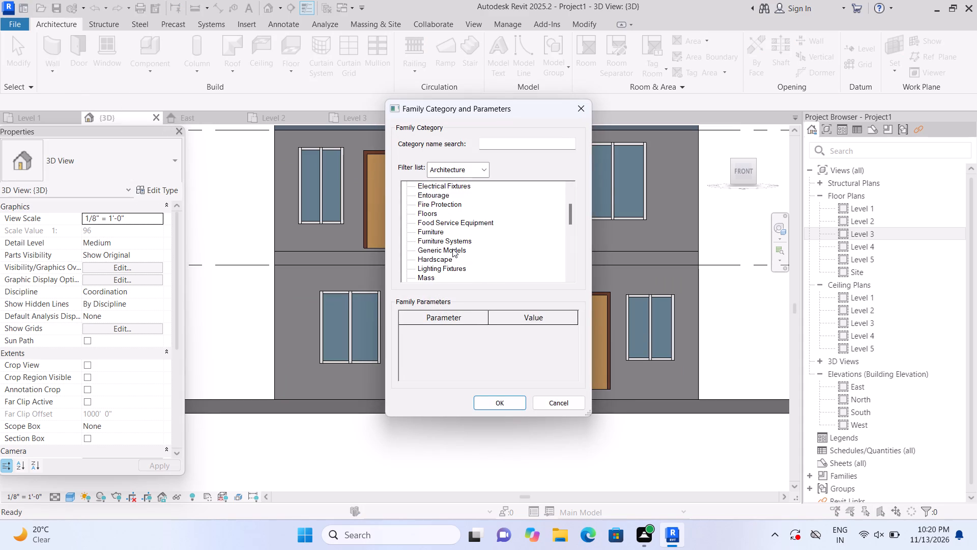
pyautogui.scroll(-1, 452, 251)
pyautogui.click(459, 240)
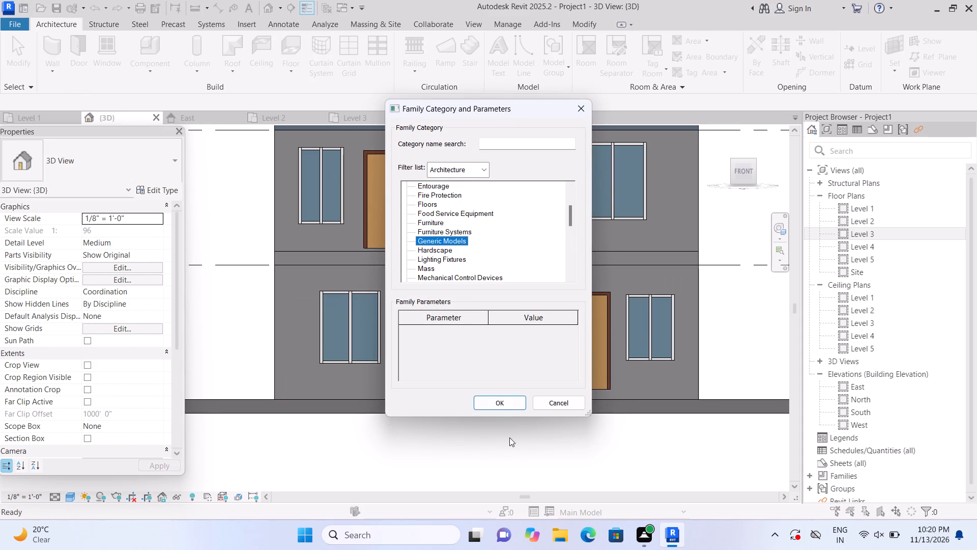
pyautogui.click(504, 403)
pyautogui.click(508, 283)
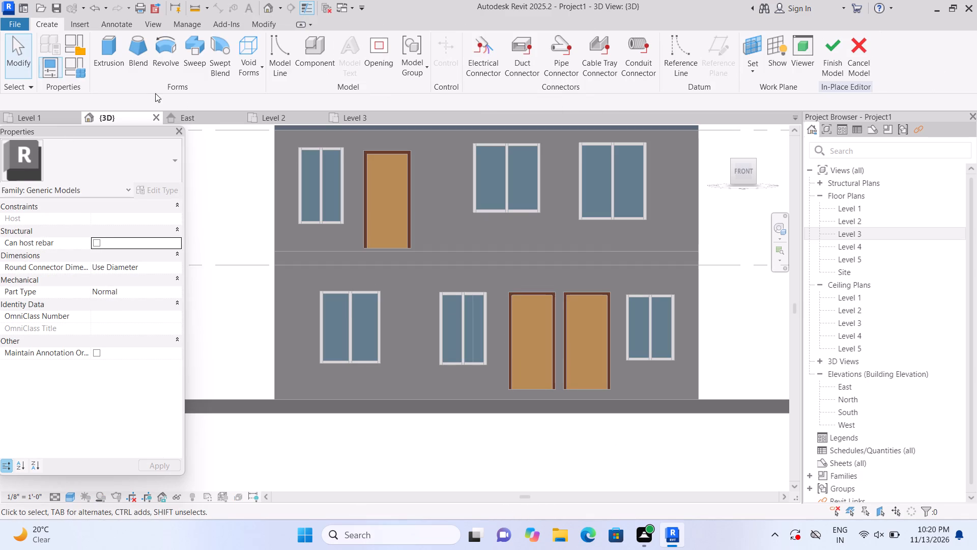
# Extrude a 31'-6" by 1'-0" rectangle 1'-0" deep on the front face of the Level 2 roof edge, traced corner to corner.
pyautogui.click(113, 75)
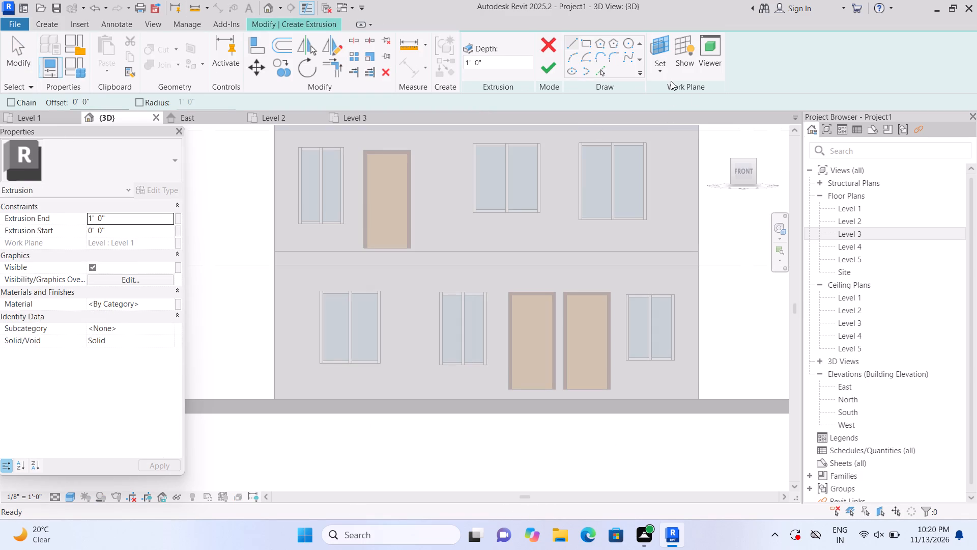
pyautogui.click(664, 75)
pyautogui.click(673, 109)
pyautogui.moveTo(613, 218); pyautogui.dragTo(623, 241, button='middle')
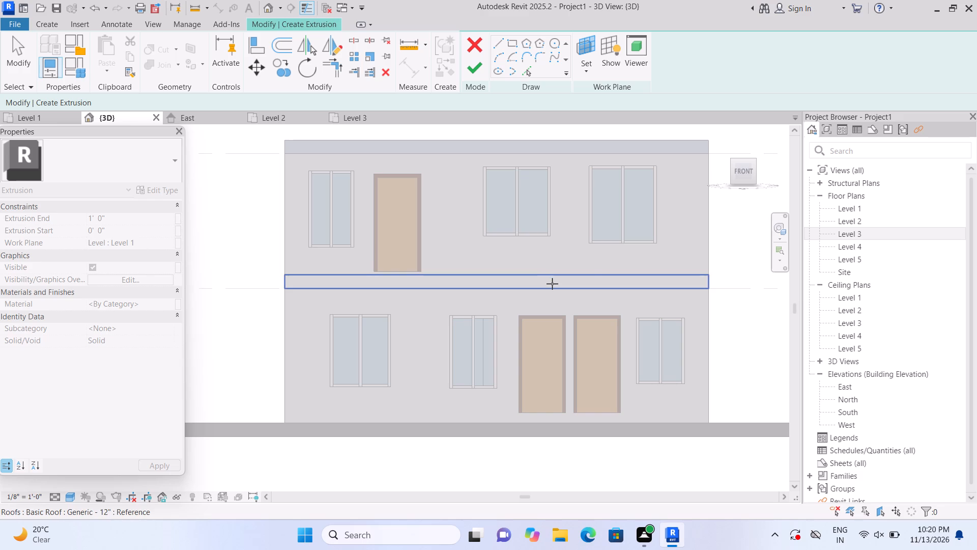
pyautogui.scroll(1, 552, 284)
pyautogui.click(556, 282)
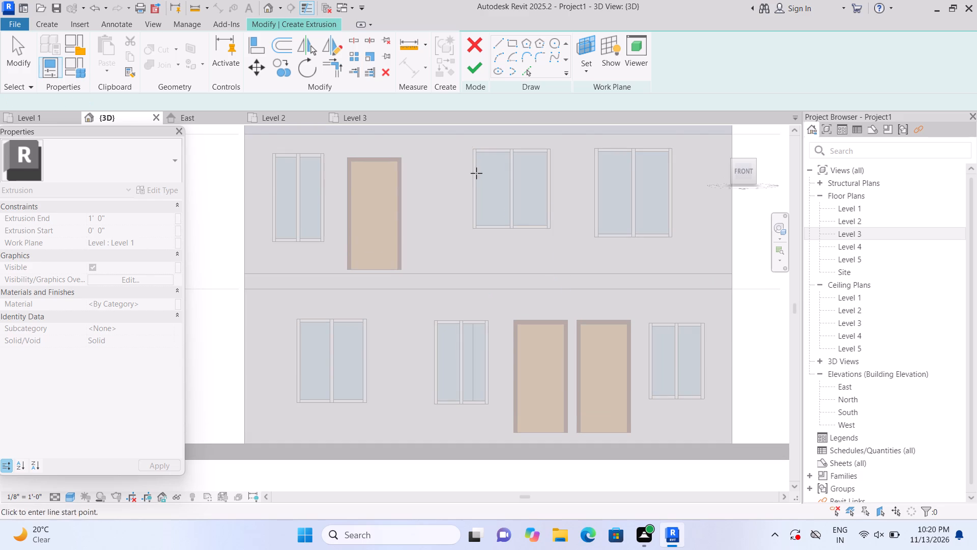
pyautogui.click(583, 37)
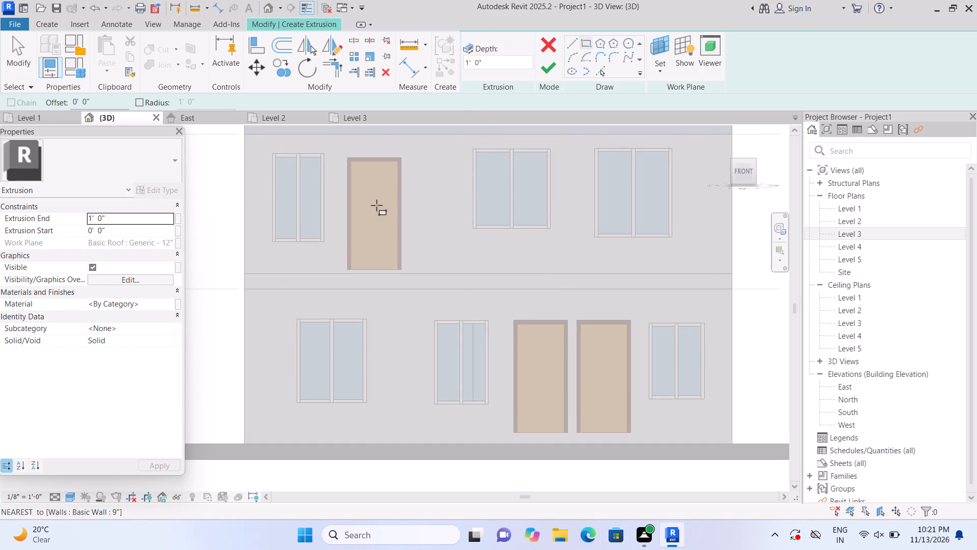
pyautogui.click(248, 276)
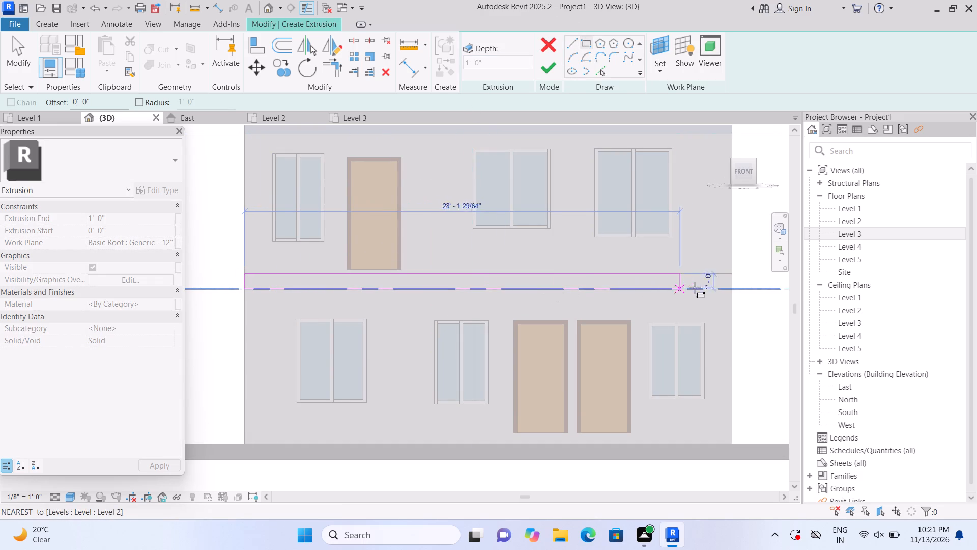
pyautogui.doubleClick(731, 288)
pyautogui.click(544, 69)
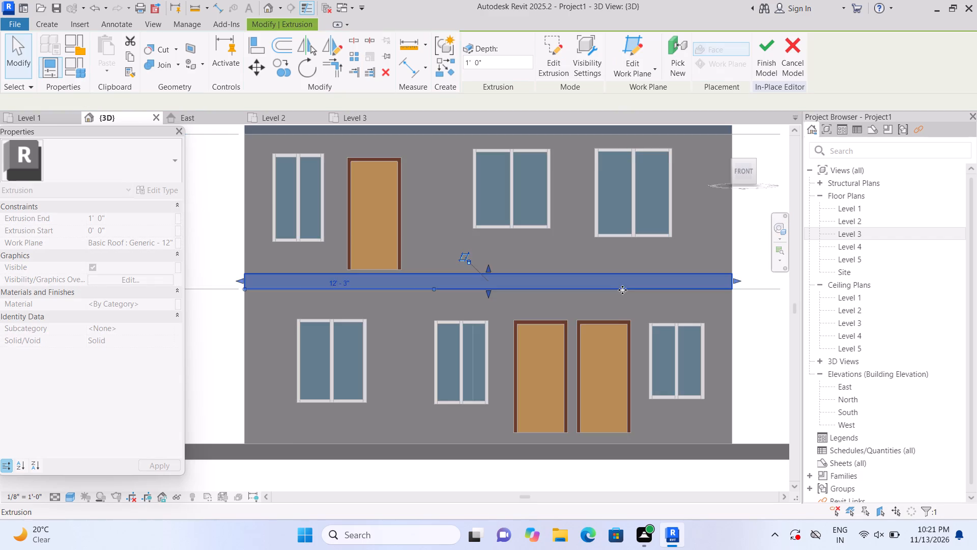
pyautogui.scroll(-1, 615, 305)
pyautogui.click(745, 337)
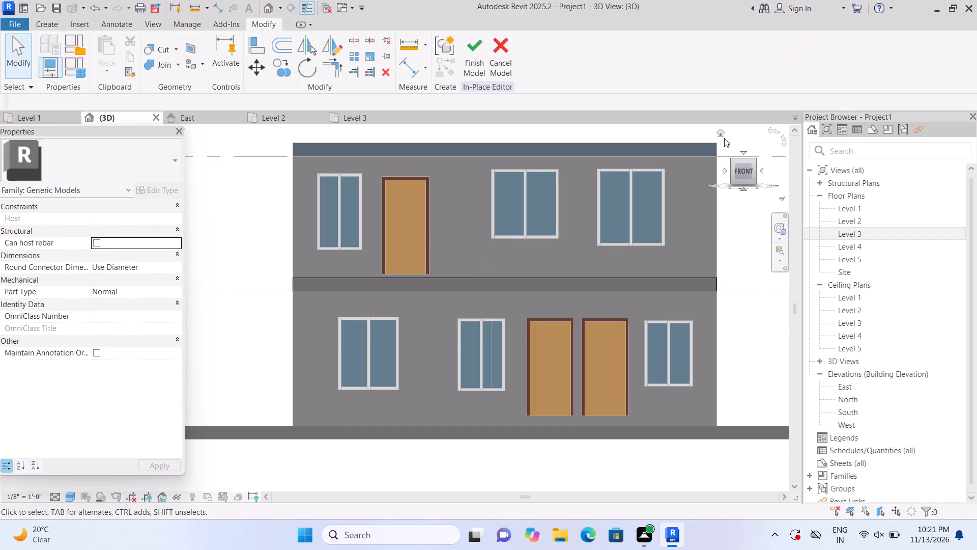
# Stretch the Level 2 extrusion outward from the front facade to a depth of about 6'-0" as a projecting slab.
pyautogui.click(720, 132)
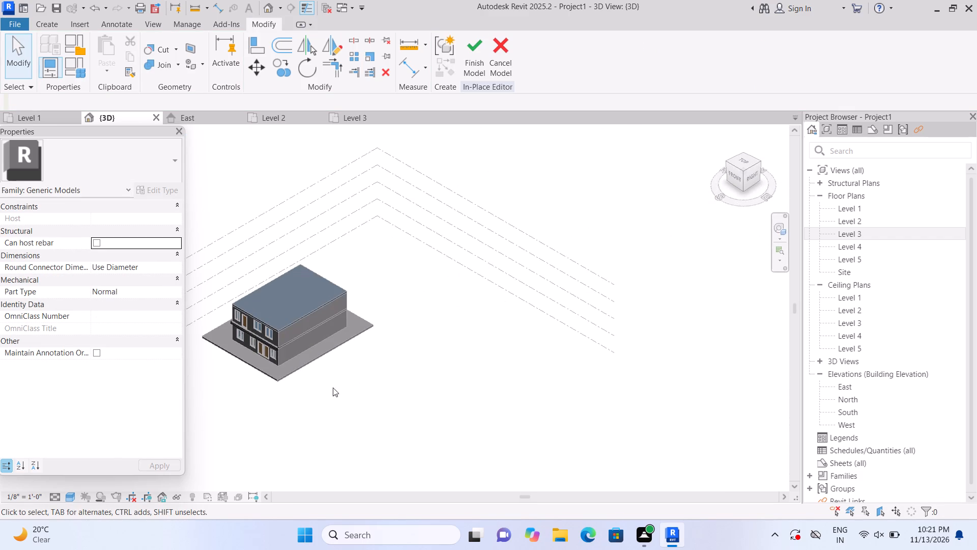
pyautogui.scroll(9, 211, 375)
pyautogui.moveTo(226, 370); pyautogui.dragTo(265, 381, button='middle')
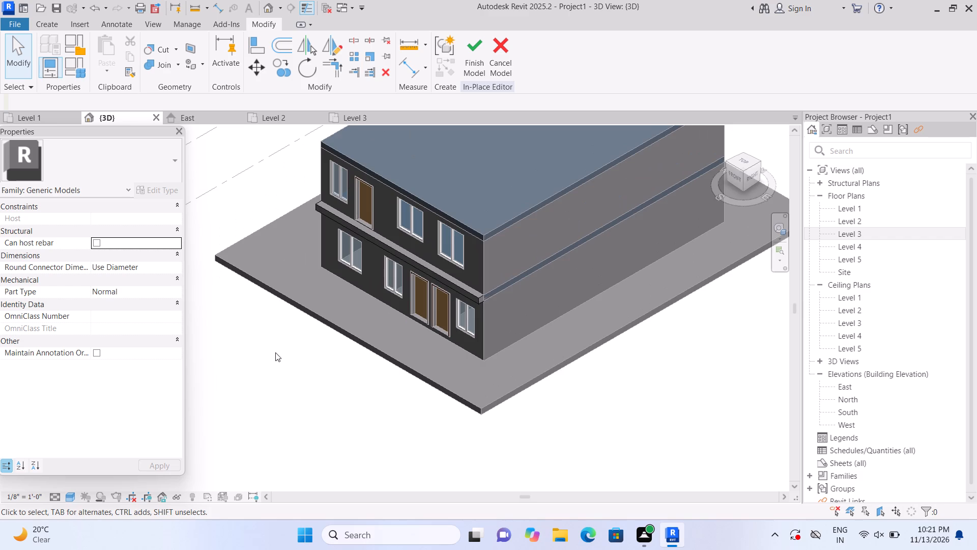
pyautogui.scroll(1, 276, 352)
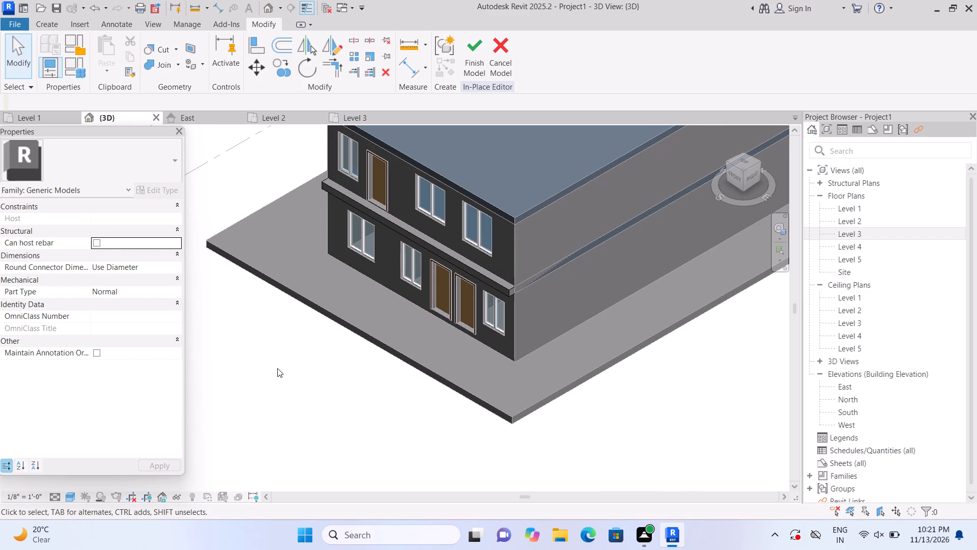
pyautogui.click(391, 215)
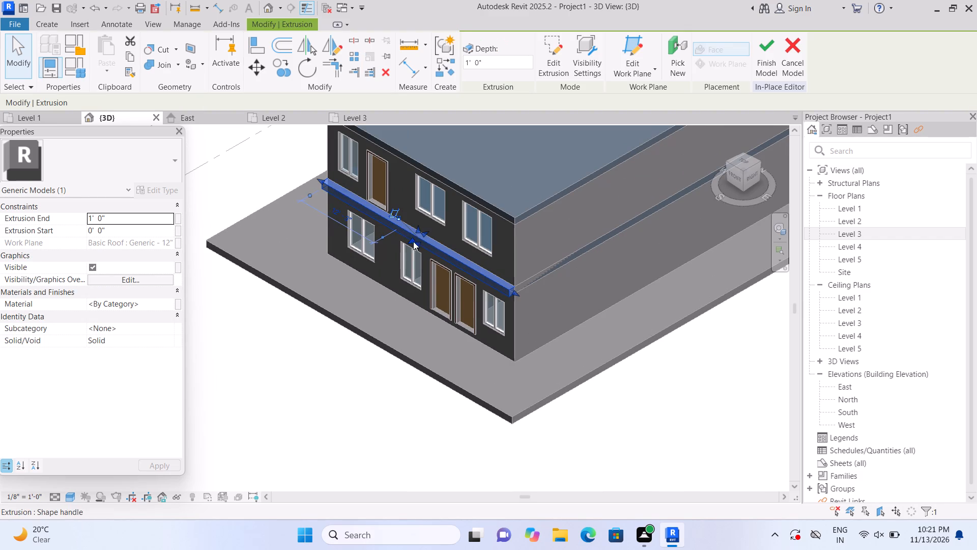
pyautogui.moveTo(412, 239); pyautogui.dragTo(389, 262)
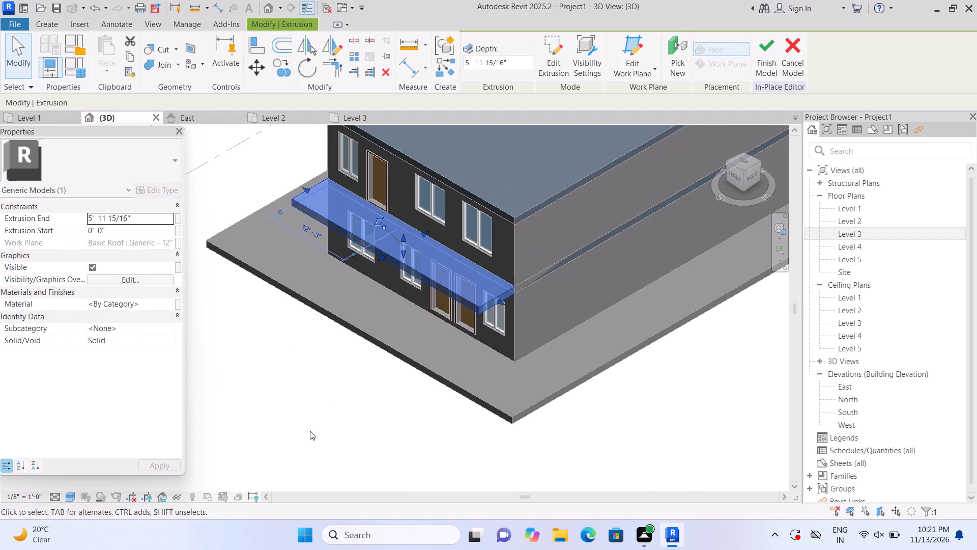
pyautogui.click(310, 431)
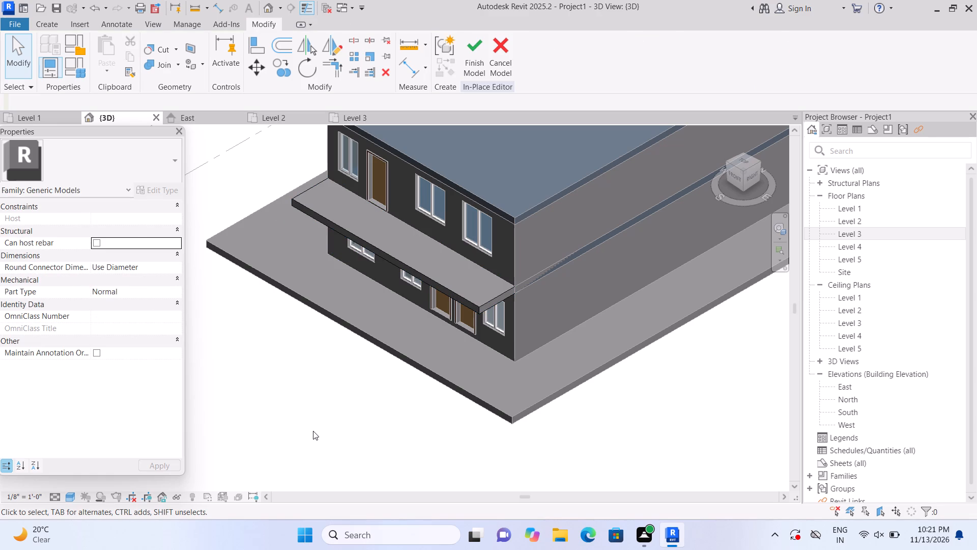
# Extrude a 31'-6" by 1'-0" rectangle 1'-0" deep on the front face of the Level 3 roof edge, traced corner to corner.
pyautogui.moveTo(318, 415); pyautogui.dragTo(325, 437, button='middle')
pyautogui.scroll(-1, 326, 437)
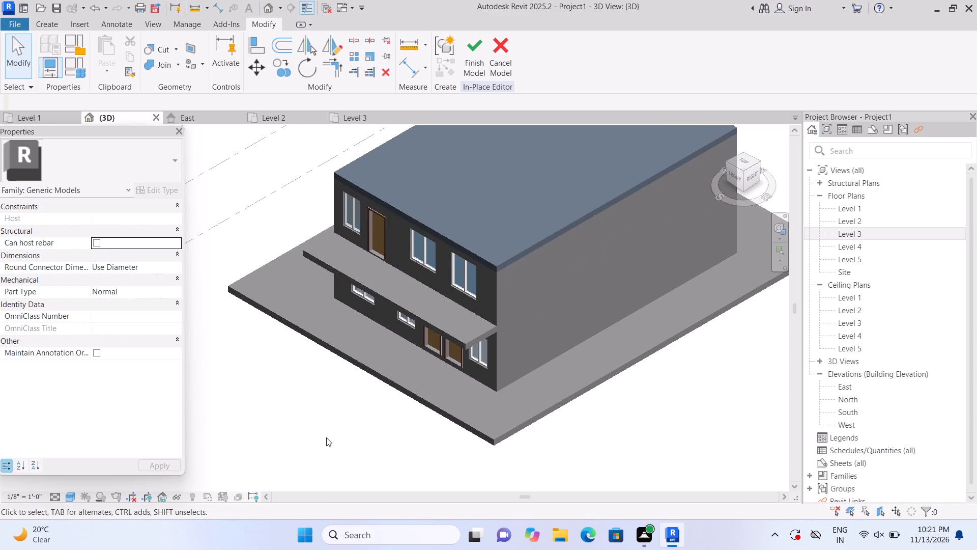
pyautogui.click(735, 173)
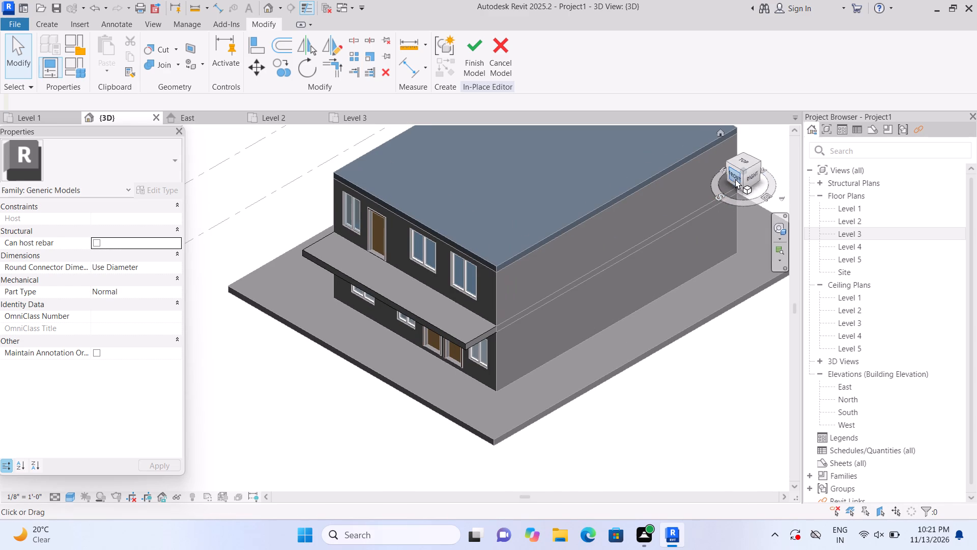
pyautogui.click(736, 174)
pyautogui.scroll(1, 278, 330)
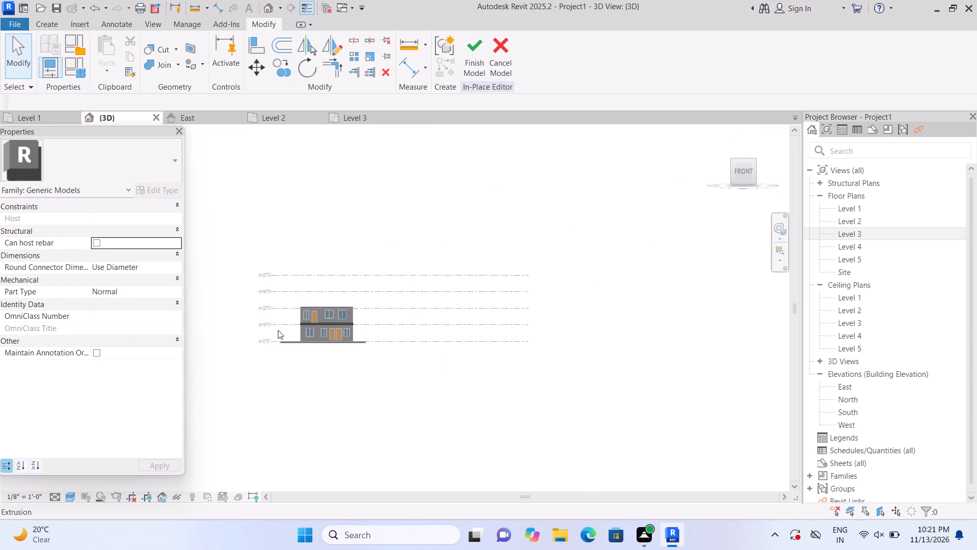
pyautogui.scroll(10, 278, 330)
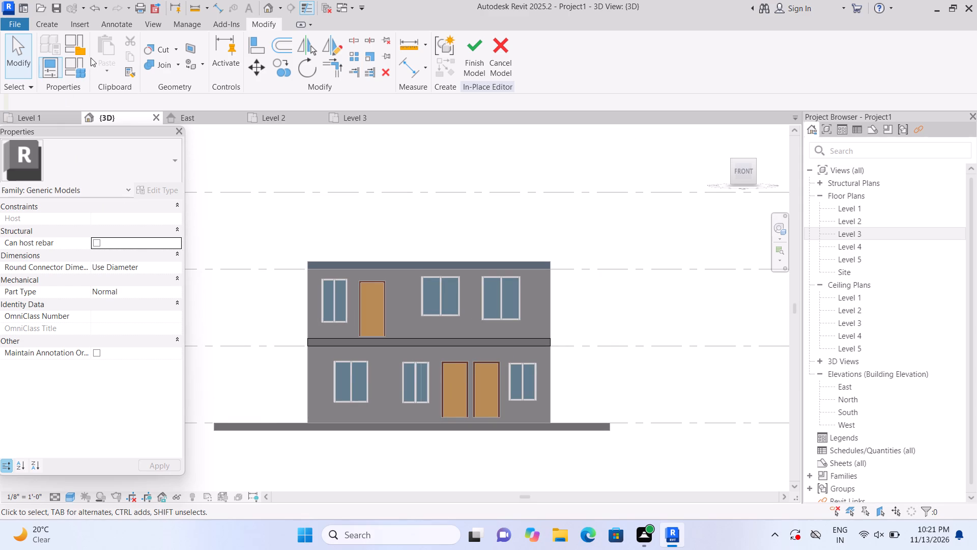
pyautogui.click(49, 18)
pyautogui.click(105, 42)
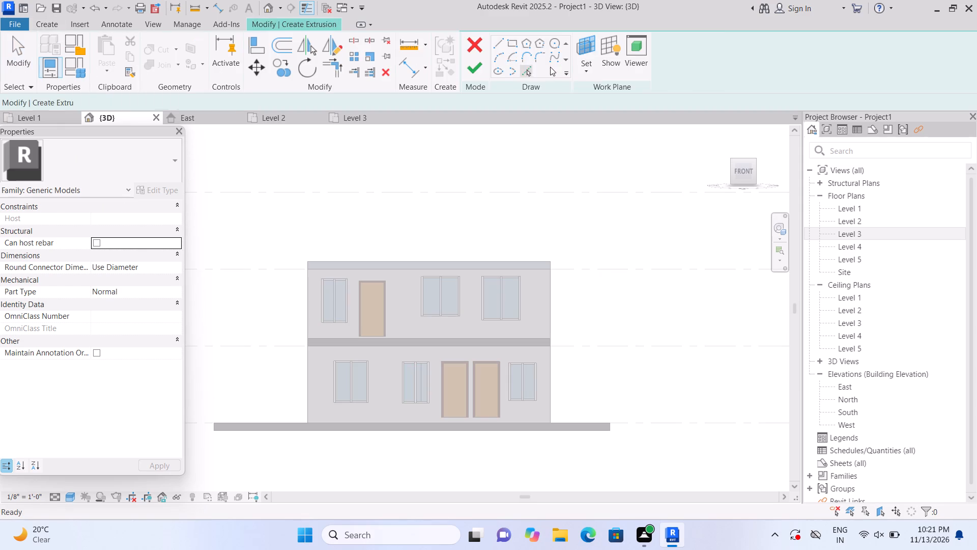
pyautogui.click(666, 74)
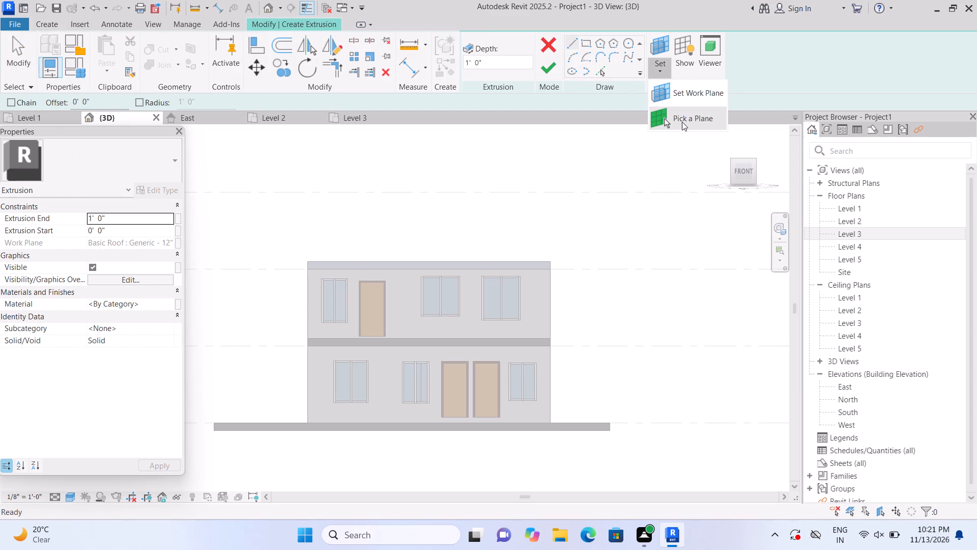
pyautogui.click(682, 121)
pyautogui.scroll(2, 512, 266)
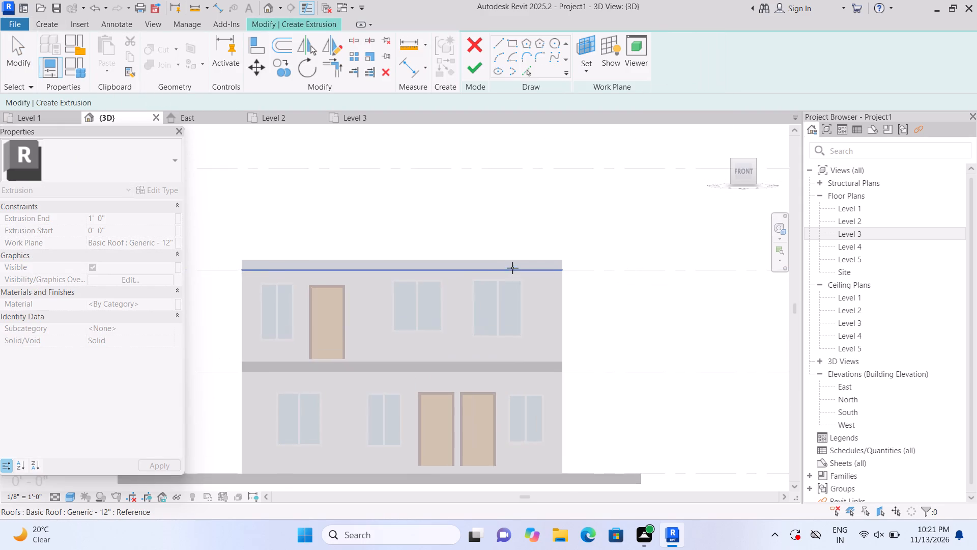
pyautogui.scroll(1, 512, 268)
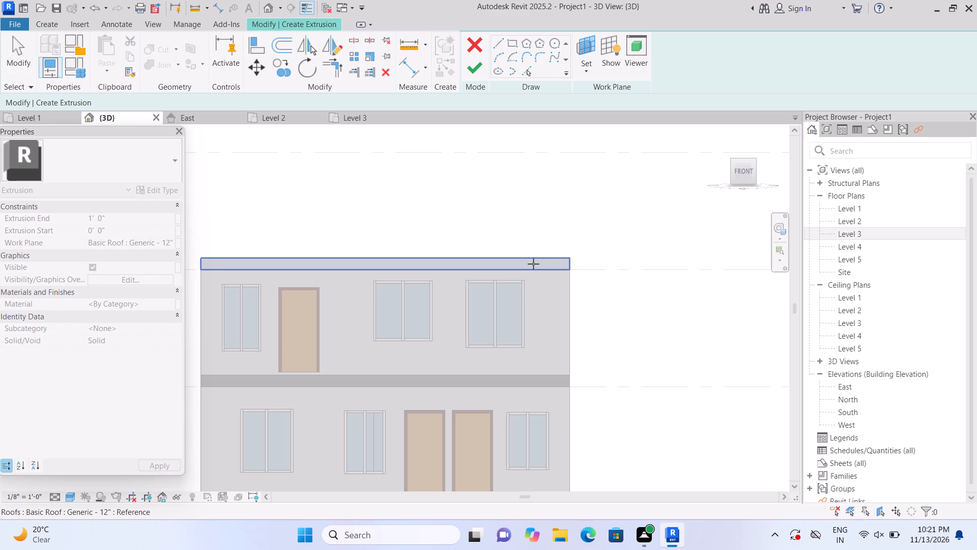
pyautogui.click(533, 264)
pyautogui.click(581, 43)
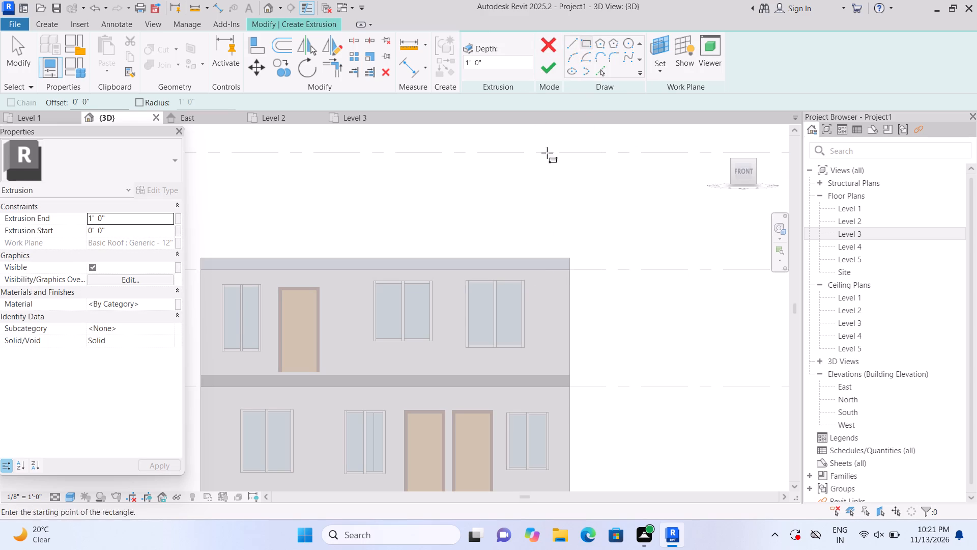
pyautogui.click(205, 256)
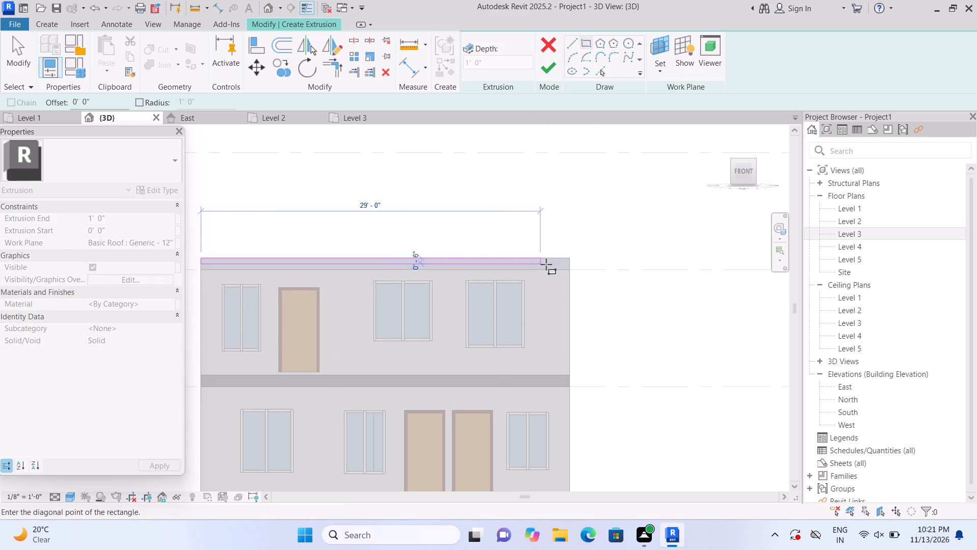
pyautogui.click(574, 270)
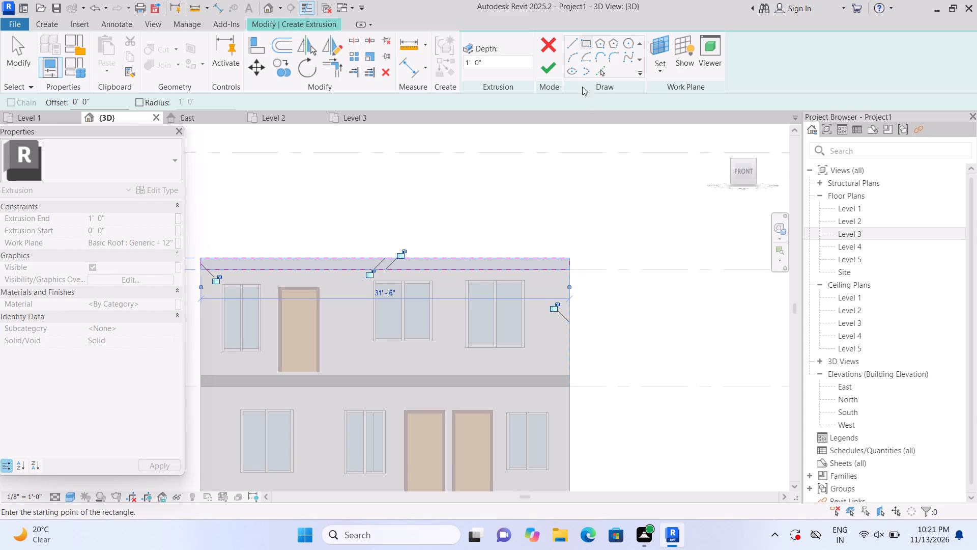
pyautogui.click(553, 74)
# Stretch the Level 3 roof-edge extrusion outward from the front facade so it projects further than the Level 2 slab.
pyautogui.scroll(-3, 585, 197)
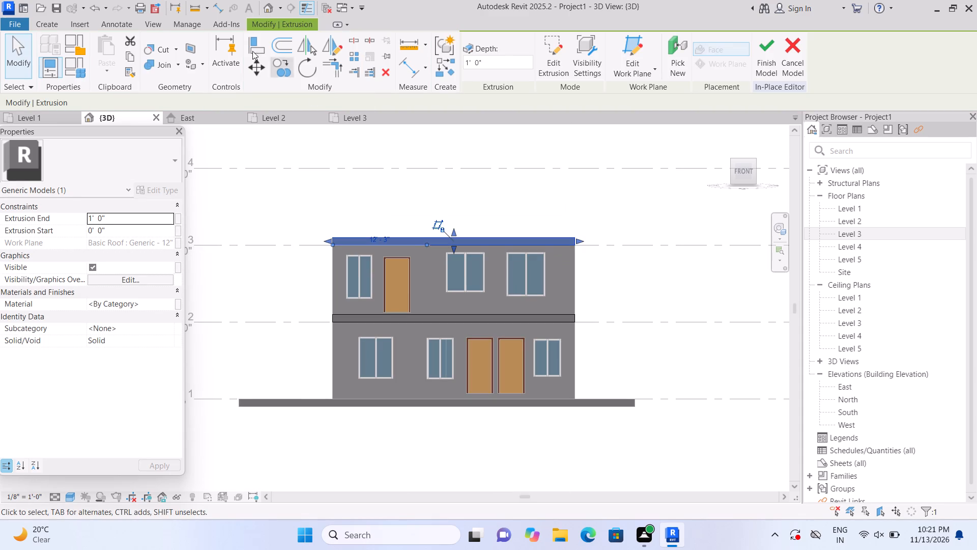
pyautogui.click(266, 6)
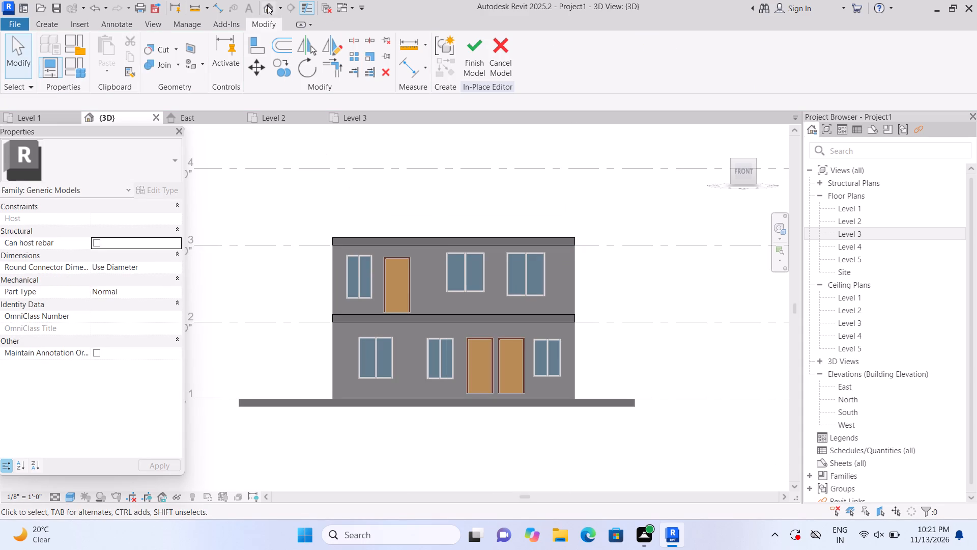
pyautogui.click(267, 5)
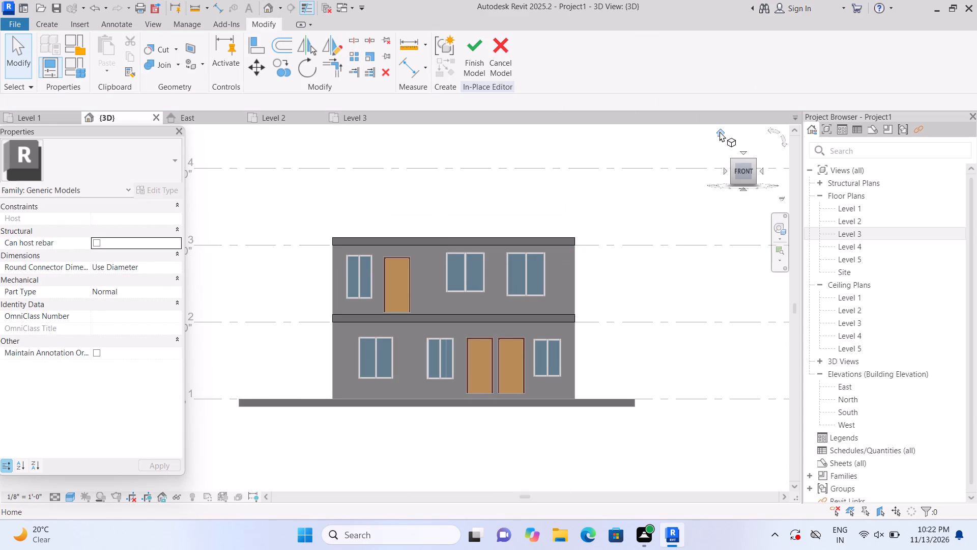
pyautogui.click(720, 131)
pyautogui.scroll(1, 280, 419)
pyautogui.moveTo(286, 418); pyautogui.dragTo(318, 418, button='middle')
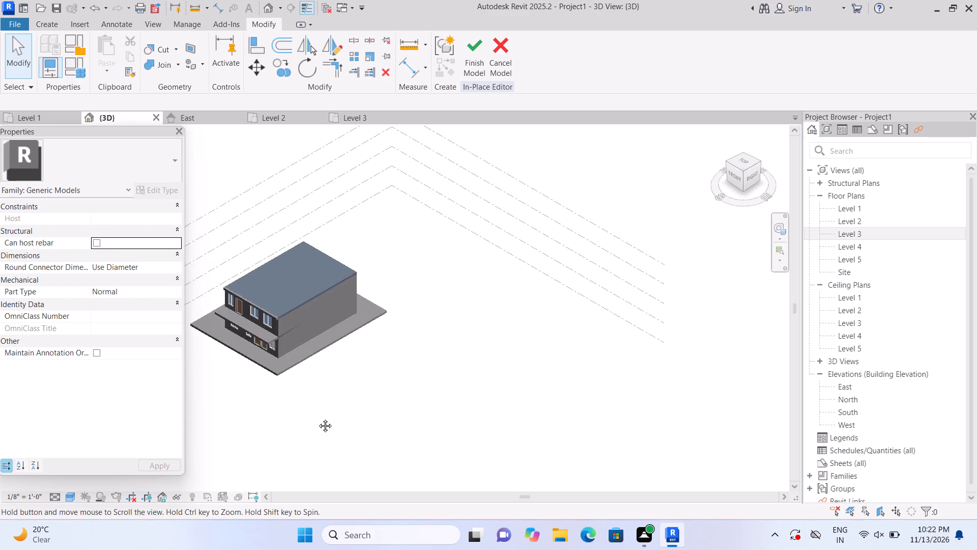
pyautogui.moveTo(318, 418); pyautogui.dragTo(453, 416, button='middle')
pyautogui.scroll(6, 344, 358)
pyautogui.scroll(1, 399, 314)
pyautogui.moveTo(397, 317); pyautogui.dragTo(367, 319, button='middle')
pyautogui.scroll(2, 360, 311)
pyautogui.click(485, 233)
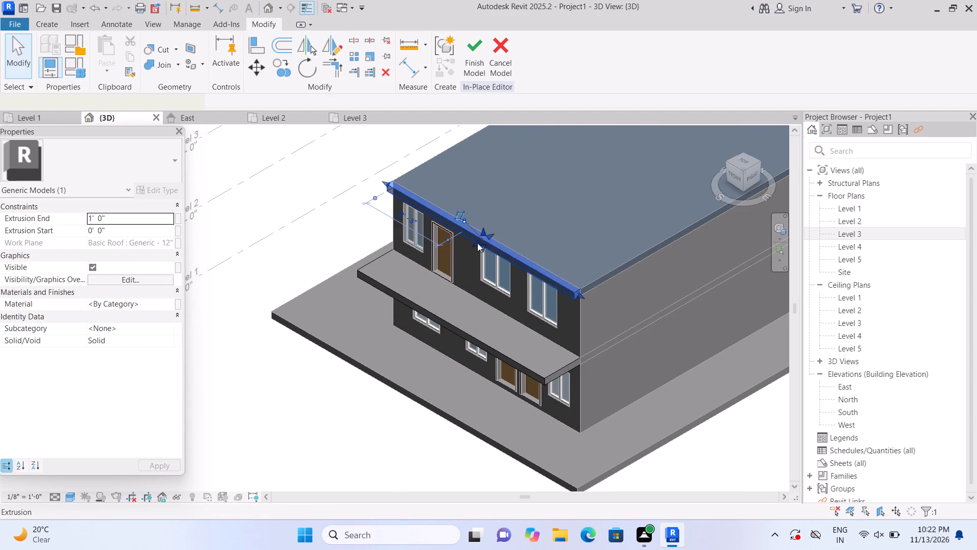
pyautogui.moveTo(476, 243); pyautogui.dragTo(434, 279)
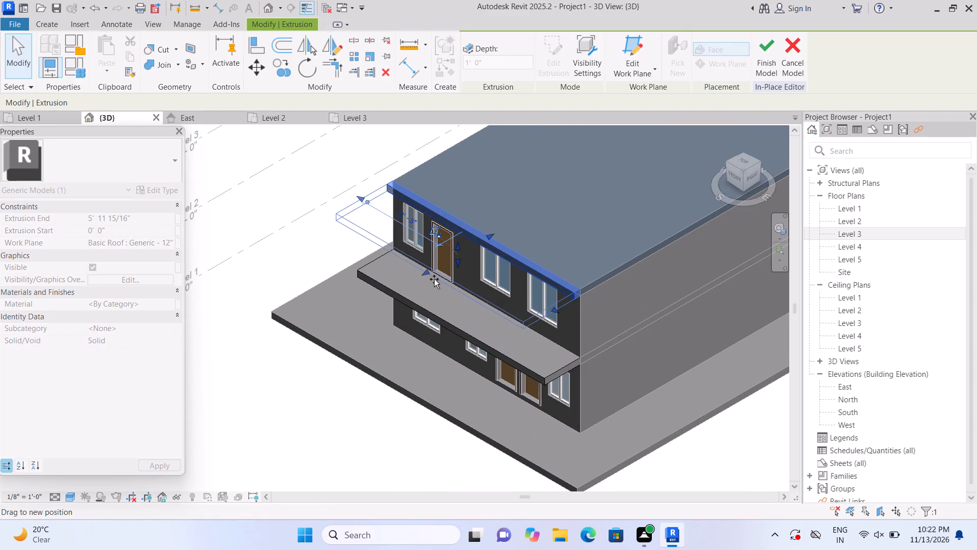
pyautogui.moveTo(434, 279); pyautogui.dragTo(438, 277)
pyautogui.click(323, 387)
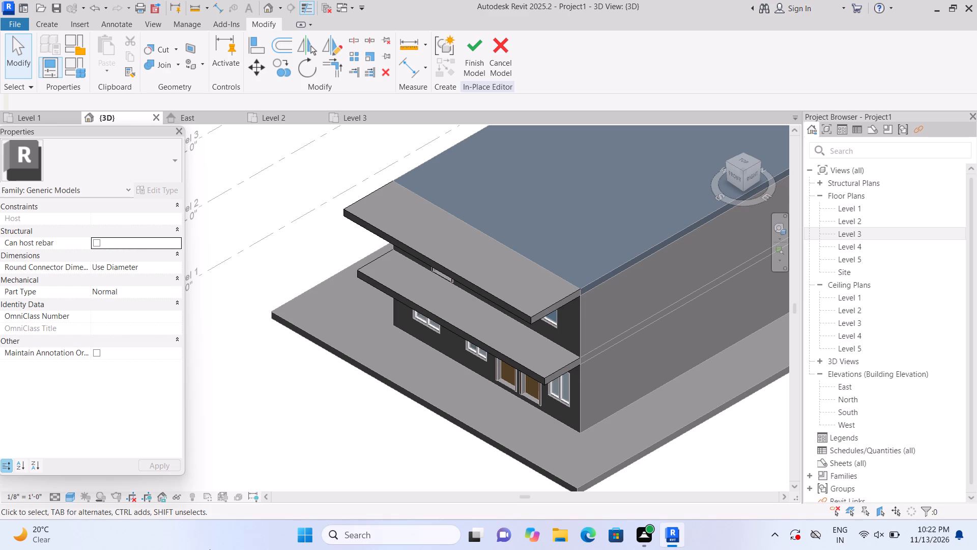
# Examine how the two projecting slabs compare by viewing the building's front and left sides.
pyautogui.moveTo(271, 459); pyautogui.dragTo(273, 452, button='middle')
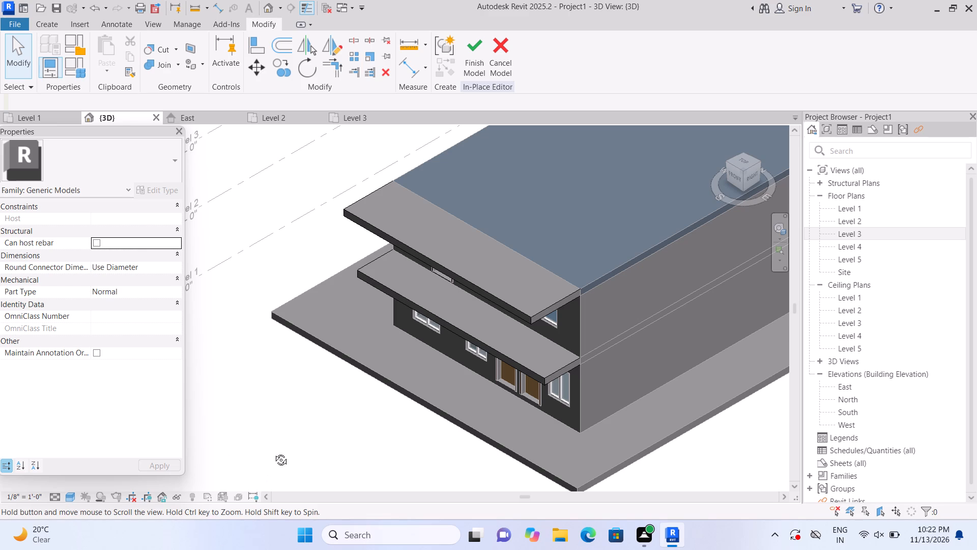
pyautogui.moveTo(273, 452); pyautogui.dragTo(296, 405, button='middle')
pyautogui.keyDown('shift'); pyautogui.moveTo(297, 447); pyautogui.dragTo(291, 399, button='middle'); pyautogui.keyUp('shift')
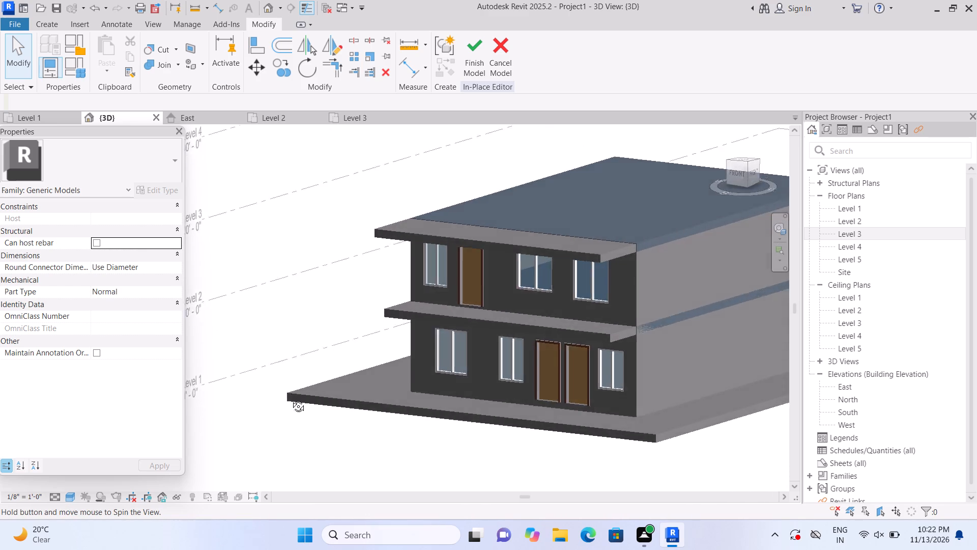
pyautogui.keyDown('shift'); pyautogui.moveTo(291, 399); pyautogui.dragTo(280, 401, button='middle'); pyautogui.keyUp('shift')
pyautogui.moveTo(284, 428); pyautogui.dragTo(284, 448, button='middle')
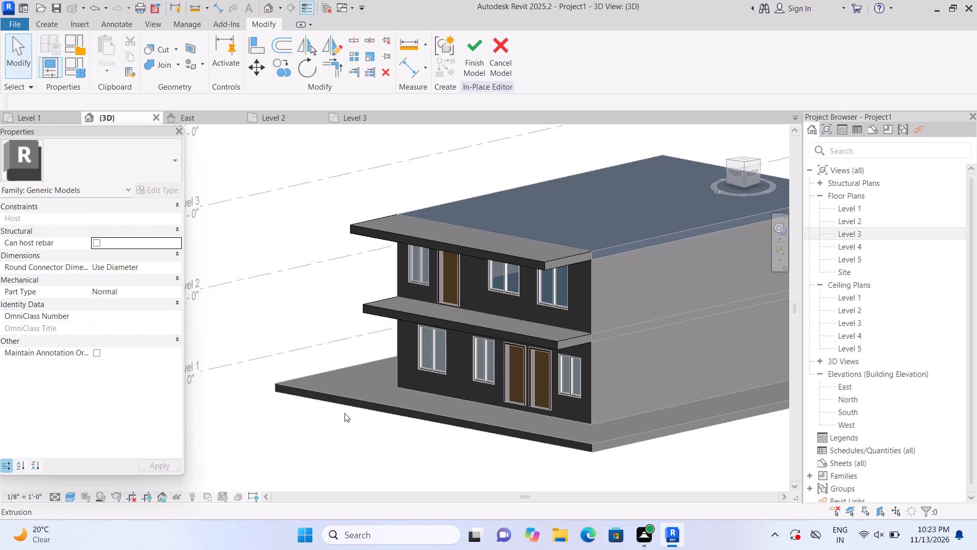
pyautogui.scroll(1, 316, 460)
pyautogui.keyDown('shift'); pyautogui.moveTo(317, 461); pyautogui.dragTo(410, 473, button='middle'); pyautogui.keyUp('shift')
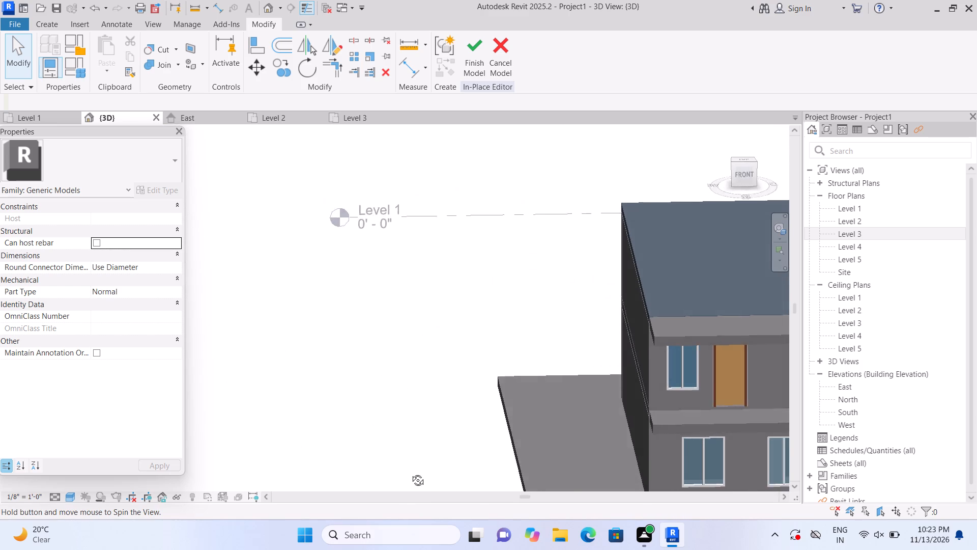
pyautogui.keyDown('shift'); pyautogui.moveTo(410, 473); pyautogui.dragTo(479, 468, button='middle'); pyautogui.keyUp('shift')
pyautogui.moveTo(485, 437); pyautogui.dragTo(126, 432, button='middle')
pyautogui.moveTo(247, 414); pyautogui.dragTo(170, 355, button='middle')
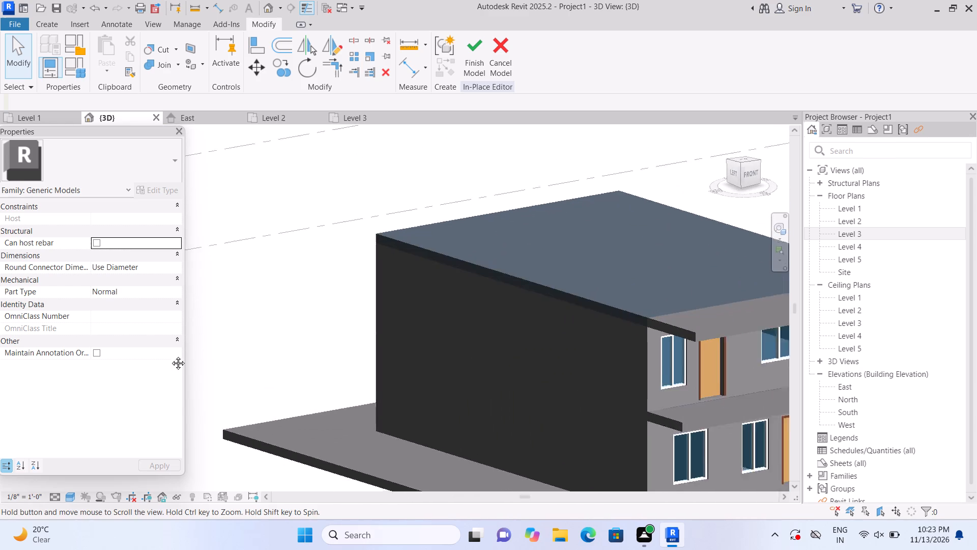
pyautogui.moveTo(170, 355); pyautogui.dragTo(129, 321, button='middle')
pyautogui.scroll(-2, 129, 336)
pyautogui.moveTo(385, 439); pyautogui.dragTo(170, 478, button='middle')
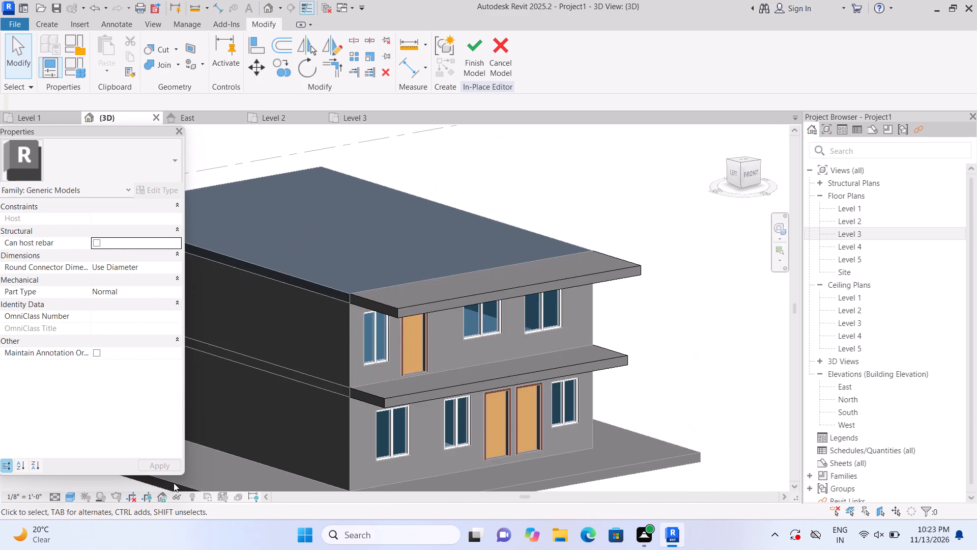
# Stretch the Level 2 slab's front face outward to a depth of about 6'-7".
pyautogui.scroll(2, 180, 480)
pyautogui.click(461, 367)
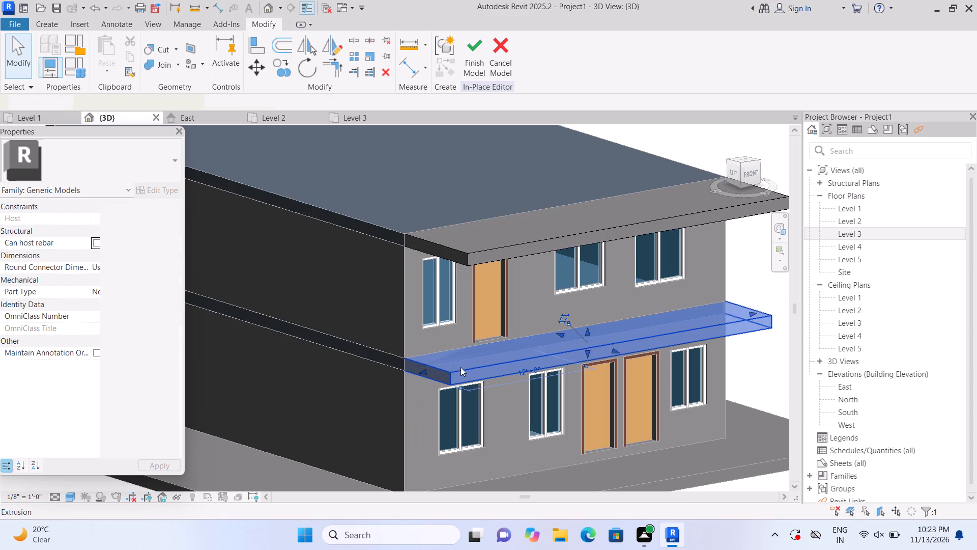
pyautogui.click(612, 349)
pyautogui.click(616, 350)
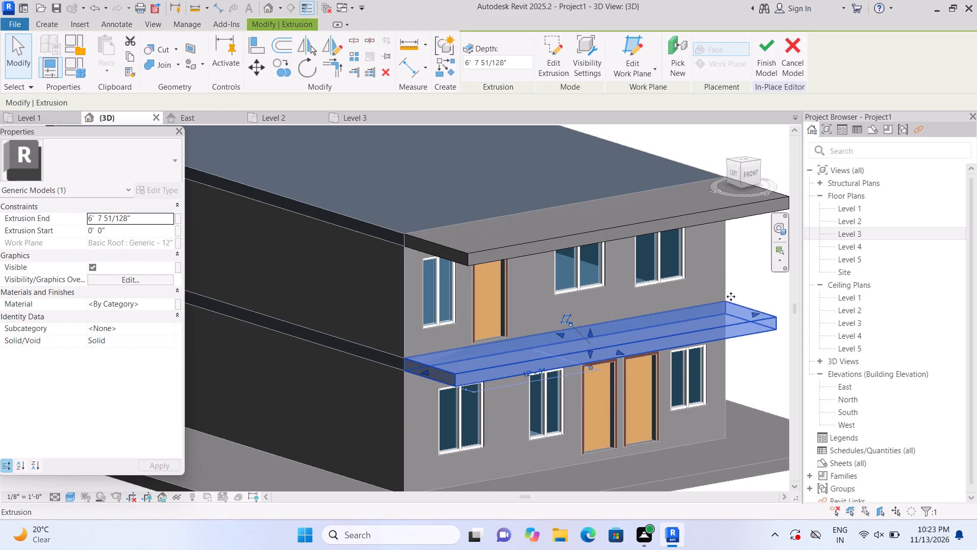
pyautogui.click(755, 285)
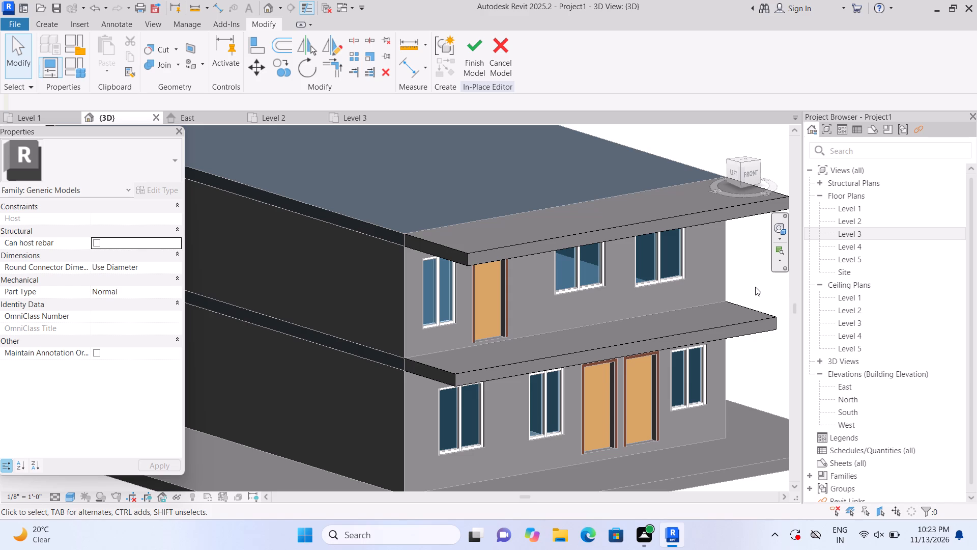
# Stretch the Level 2 slab outward to a depth of 8'-3", aligning its front edge with the Level 3 slab.
pyautogui.moveTo(764, 294); pyautogui.dragTo(642, 341, button='middle')
pyautogui.moveTo(406, 342); pyautogui.dragTo(415, 347, button='middle')
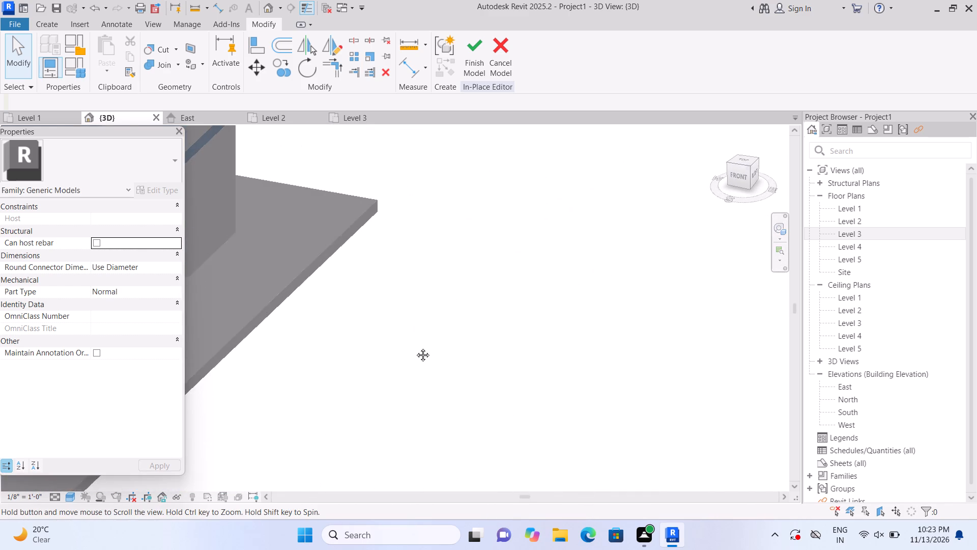
pyautogui.moveTo(415, 347); pyautogui.dragTo(740, 337, button='middle')
pyautogui.scroll(-2, 733, 348)
pyautogui.moveTo(559, 407); pyautogui.dragTo(660, 415, button='middle')
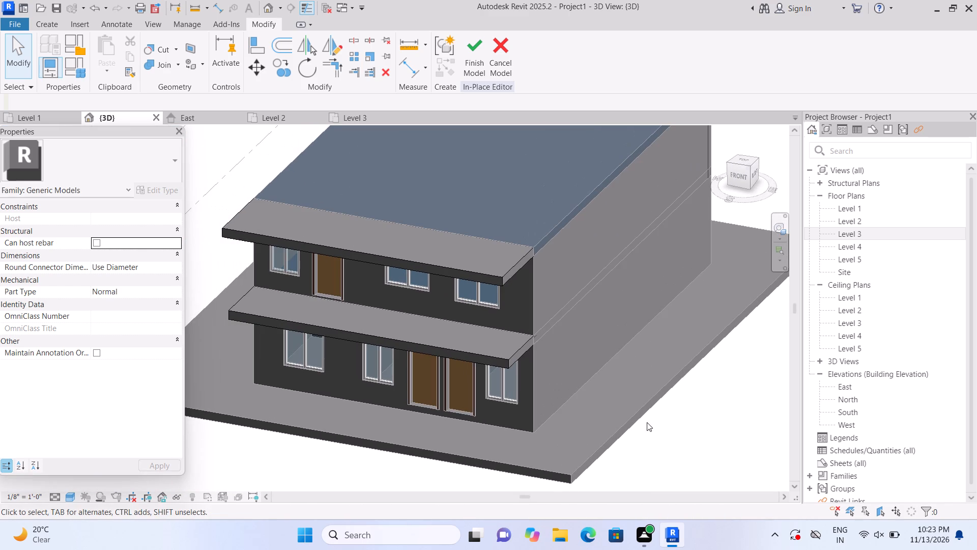
pyautogui.moveTo(583, 428); pyautogui.dragTo(673, 432, button='middle')
pyautogui.scroll(1, 673, 432)
pyautogui.hscroll(1, 649, 444)
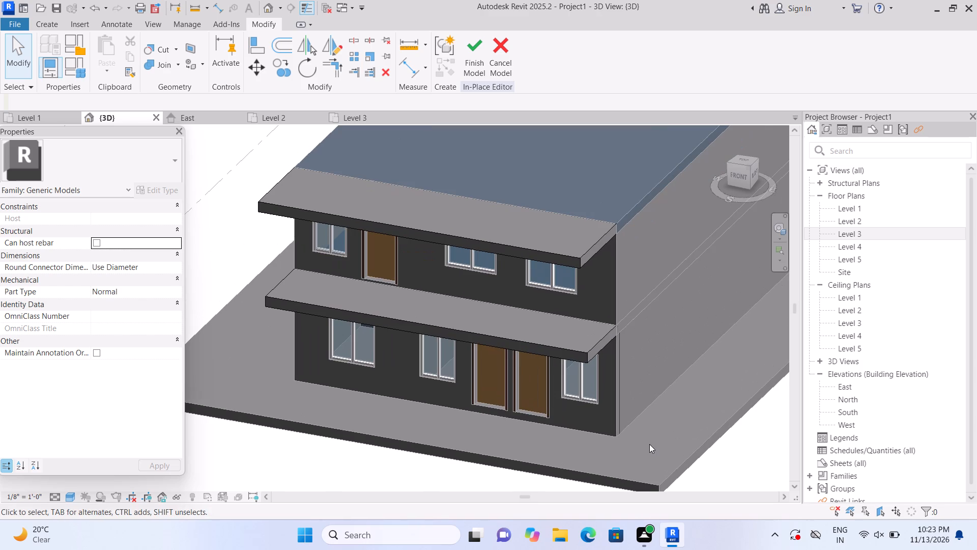
pyautogui.hscroll(1, 649, 444)
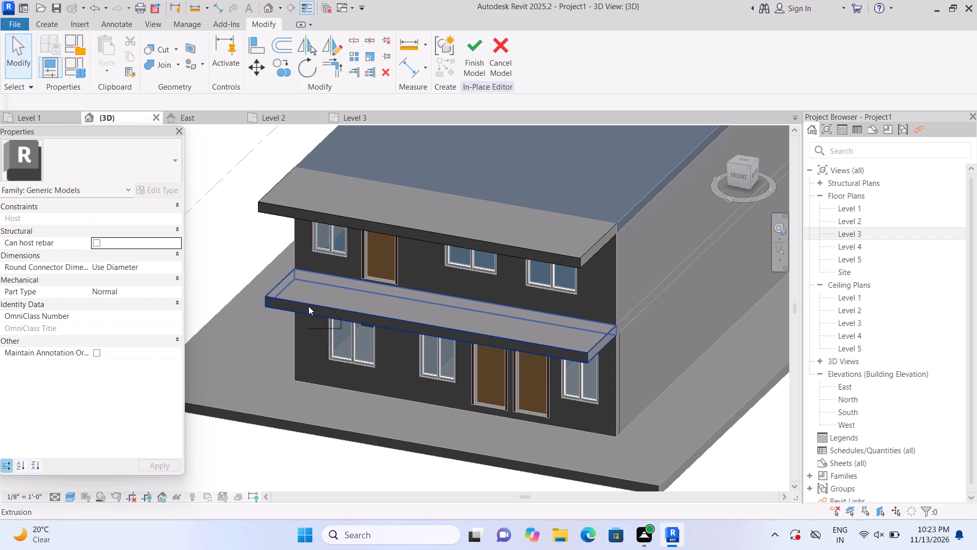
pyautogui.click(342, 295)
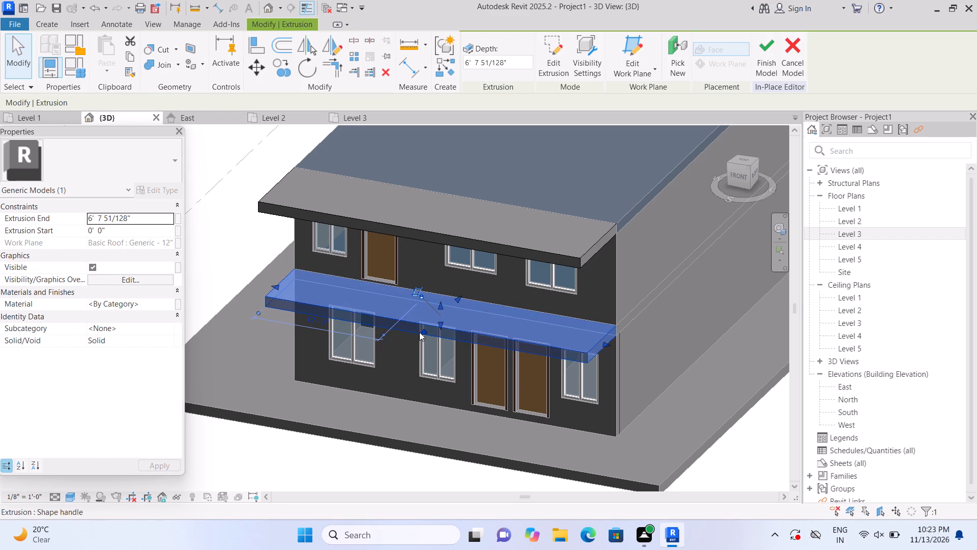
pyautogui.moveTo(422, 330); pyautogui.dragTo(418, 336)
pyautogui.click(418, 336)
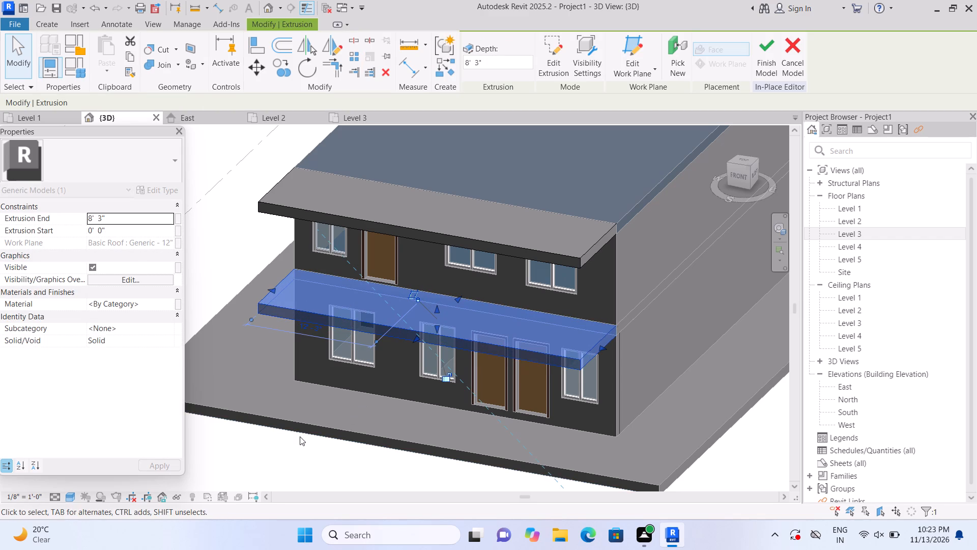
pyautogui.click(299, 437)
# Extrude a rectangle about 6'-0" by 1'-6" to a 1'-0" depth on the Level 2 slab's top face, at its front-left corner.
pyautogui.click(54, 26)
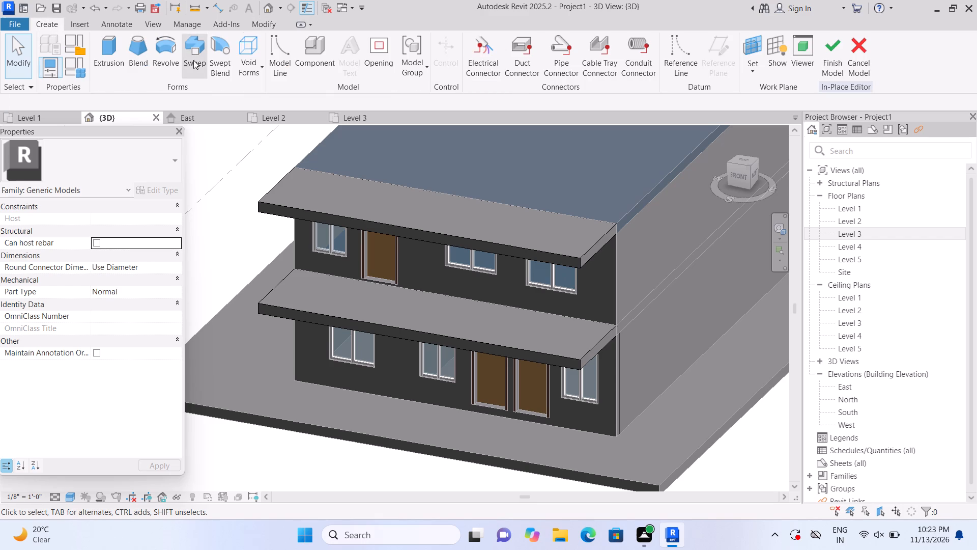
pyautogui.click(114, 60)
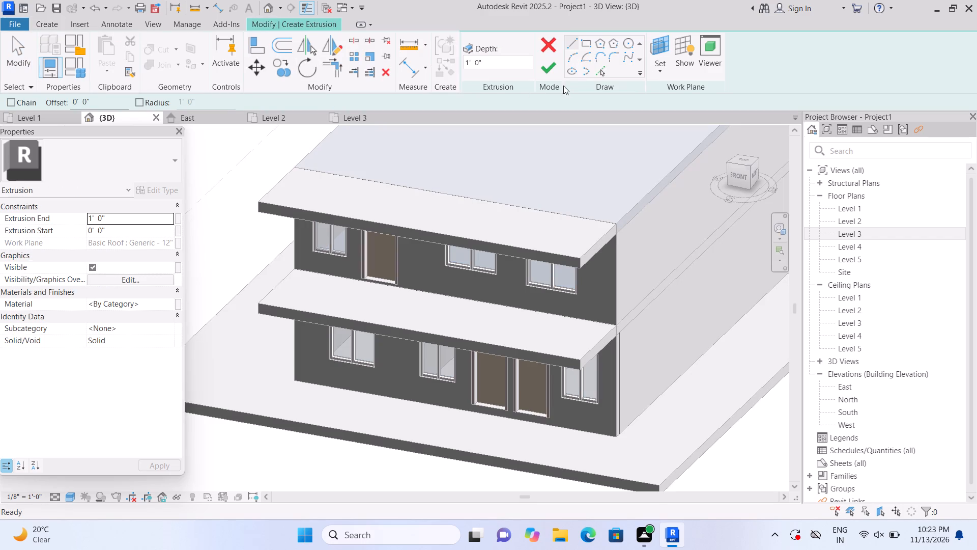
pyautogui.click(666, 74)
pyautogui.click(671, 109)
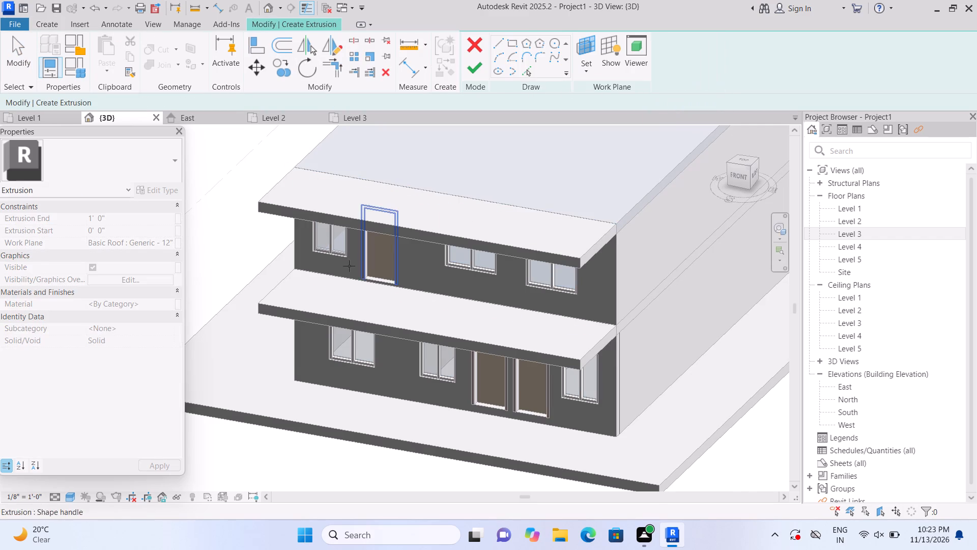
pyautogui.scroll(1, 346, 269)
pyautogui.click(331, 302)
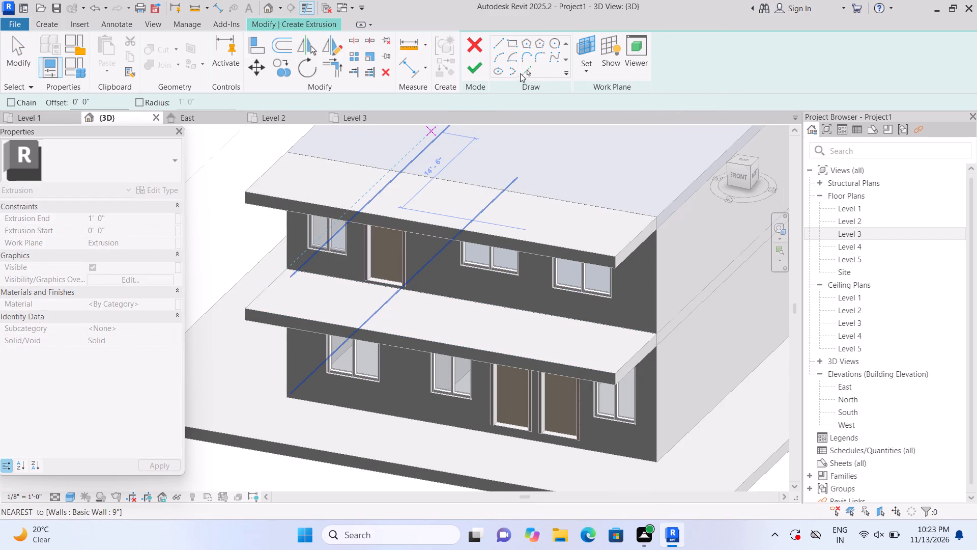
pyautogui.click(583, 41)
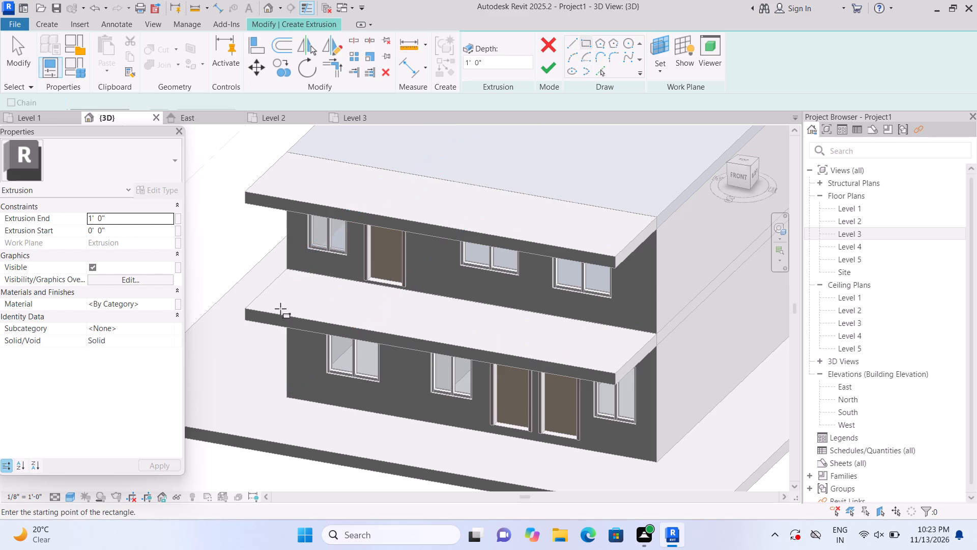
pyautogui.click(247, 308)
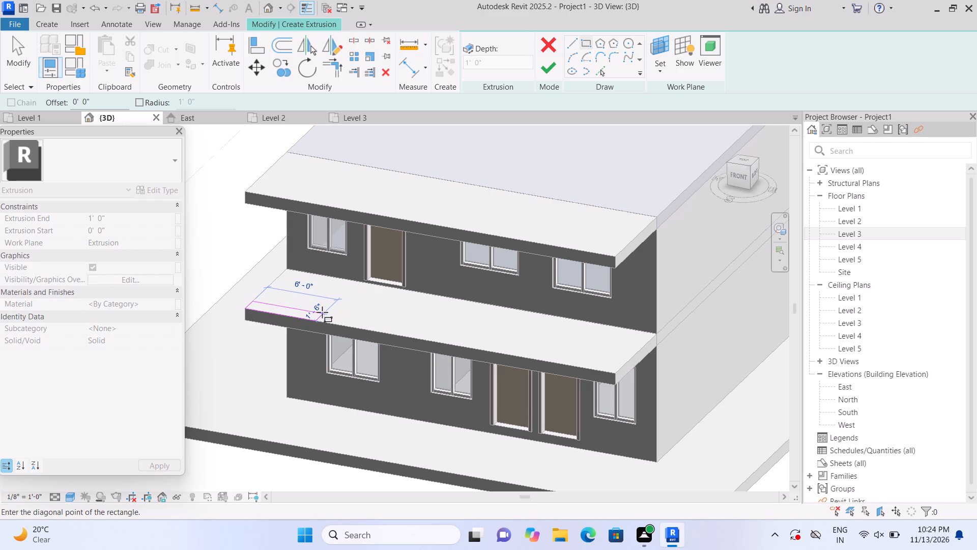
pyautogui.click(322, 312)
pyautogui.click(541, 71)
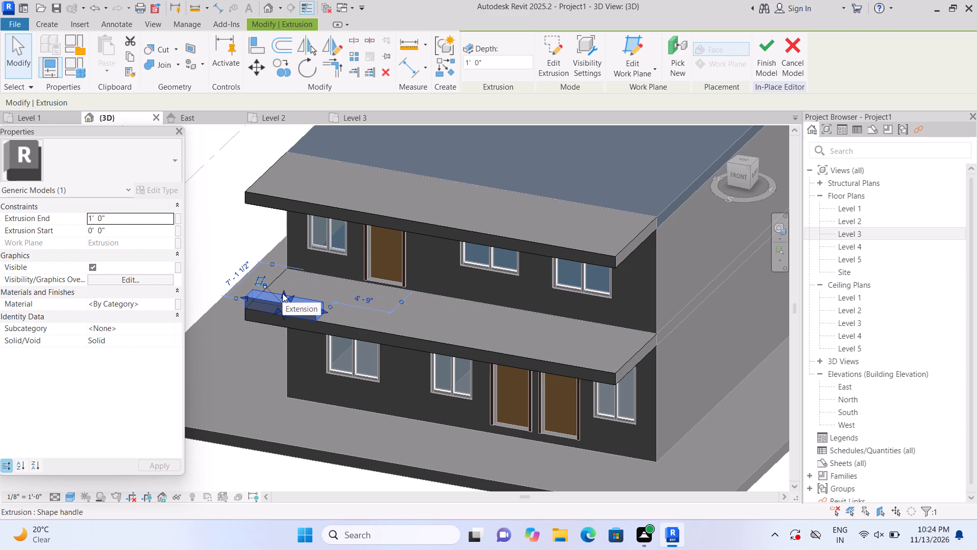
# Stretch the new corner block upward through the Level 3 slab to a height of about 16'-6 5/8".
pyautogui.moveTo(282, 293); pyautogui.dragTo(282, 293)
pyautogui.moveTo(282, 293); pyautogui.dragTo(278, 155)
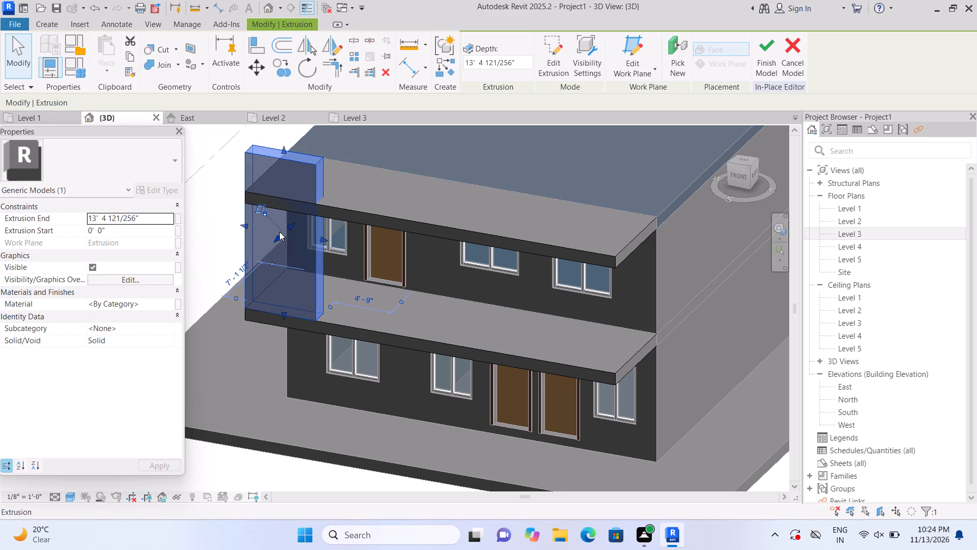
pyautogui.moveTo(238, 455); pyautogui.dragTo(317, 465, button='middle')
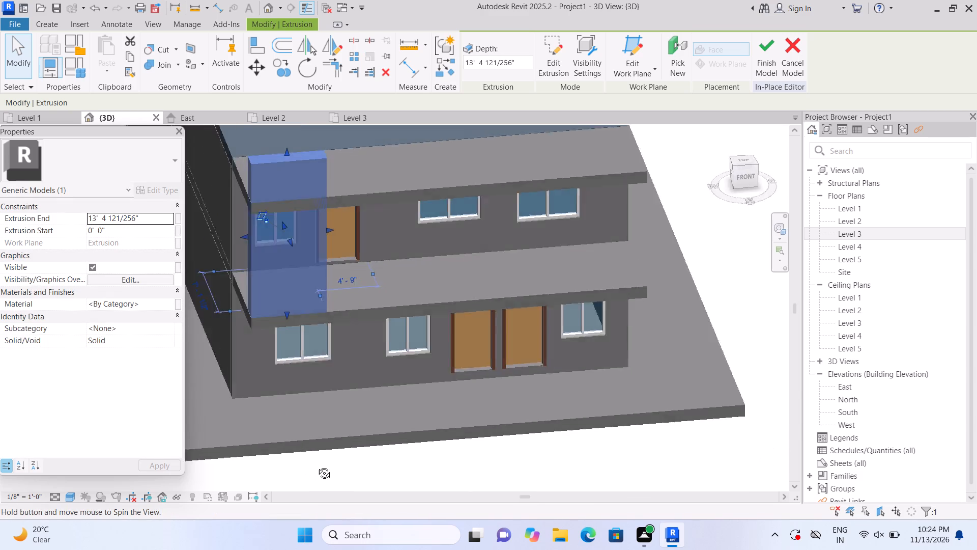
pyautogui.moveTo(317, 465); pyautogui.dragTo(352, 452, button='middle')
pyautogui.moveTo(355, 447); pyautogui.dragTo(503, 450, button='middle')
pyautogui.scroll(3, 463, 216)
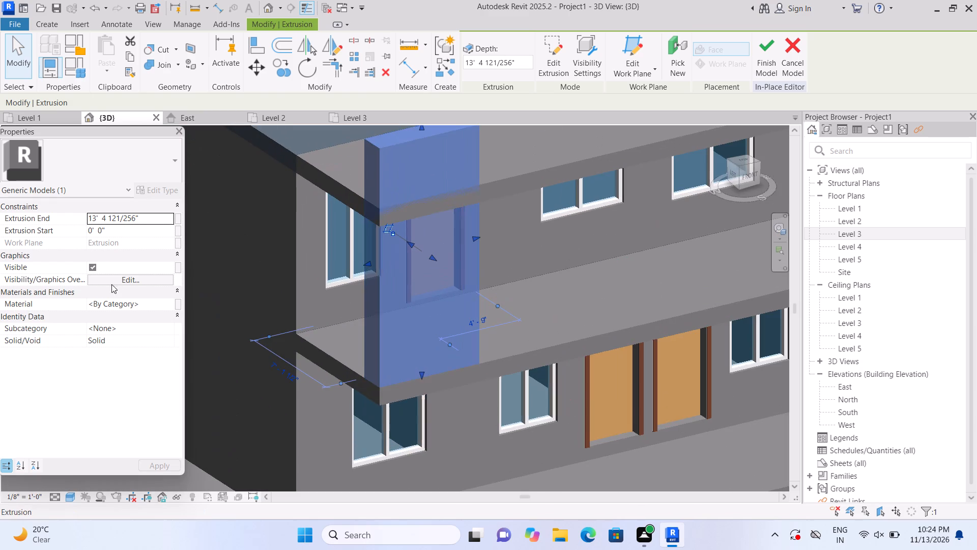
pyautogui.scroll(-2, 147, 298)
pyautogui.scroll(-1, 314, 415)
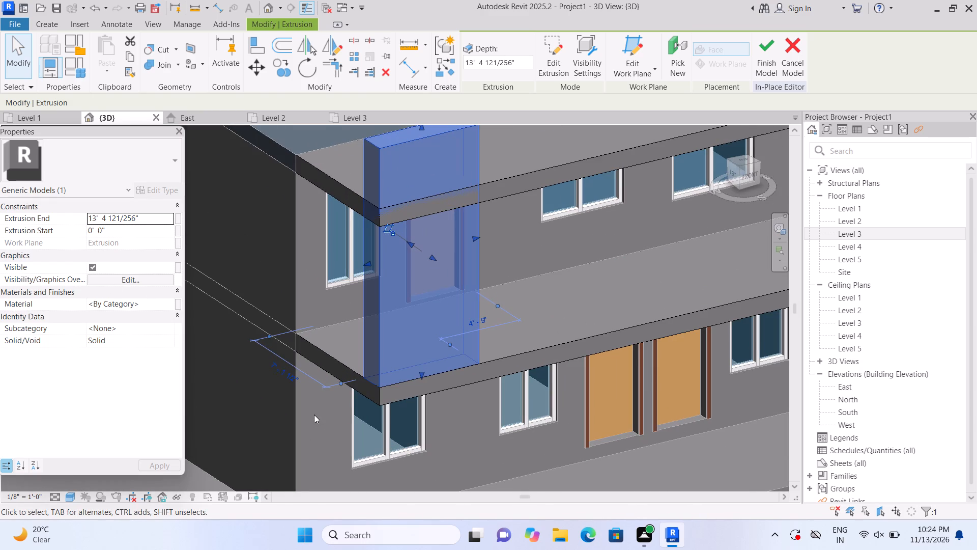
pyautogui.scroll(-3, 314, 415)
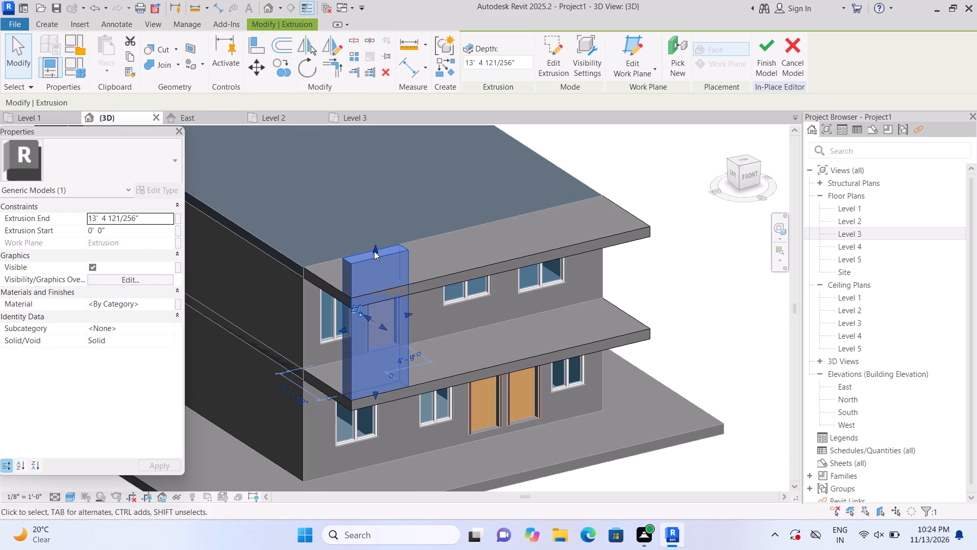
pyautogui.moveTo(374, 248); pyautogui.dragTo(373, 222)
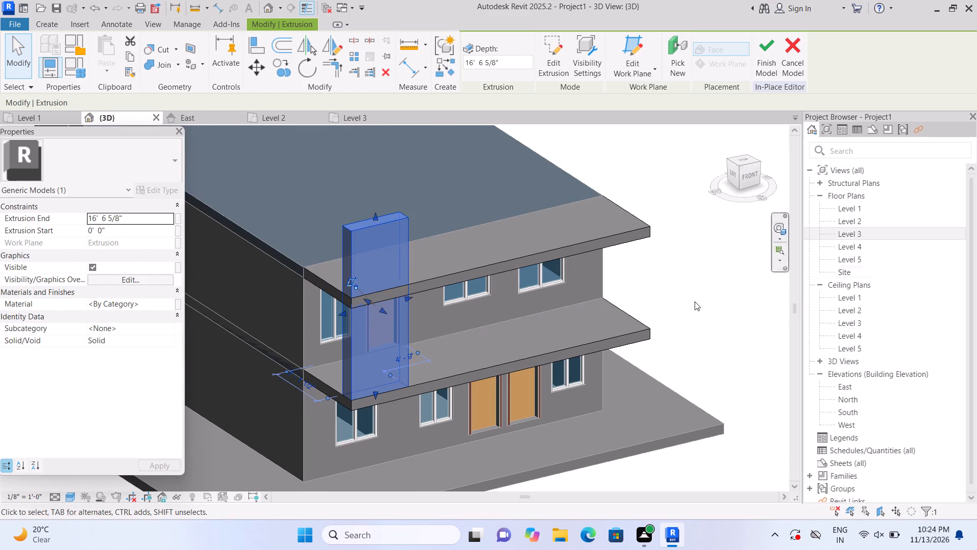
pyautogui.click(681, 303)
# Examine how the tall corner block meets the two projecting slabs from the building's front and left sides.
pyautogui.scroll(2, 677, 300)
pyautogui.scroll(-1, 676, 295)
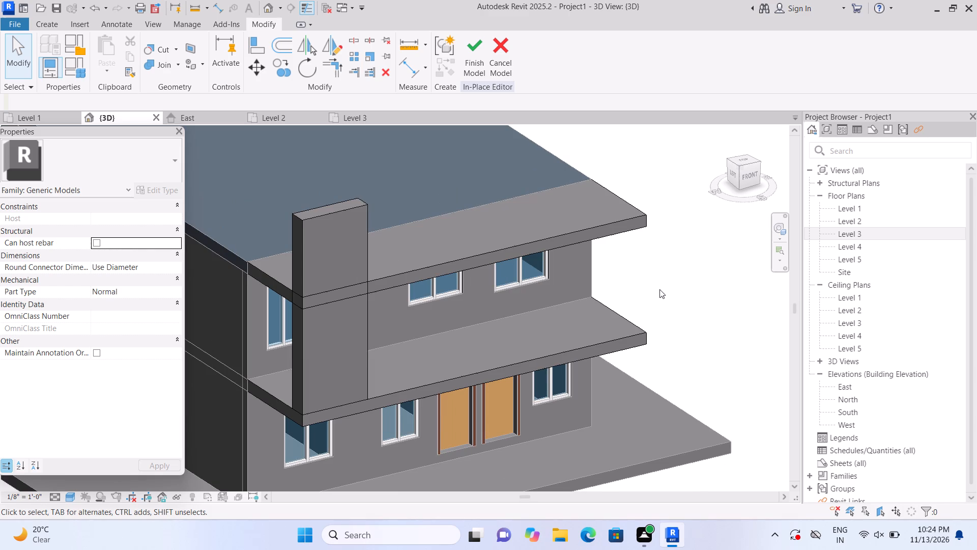
pyautogui.moveTo(663, 287); pyautogui.dragTo(697, 284, button='middle')
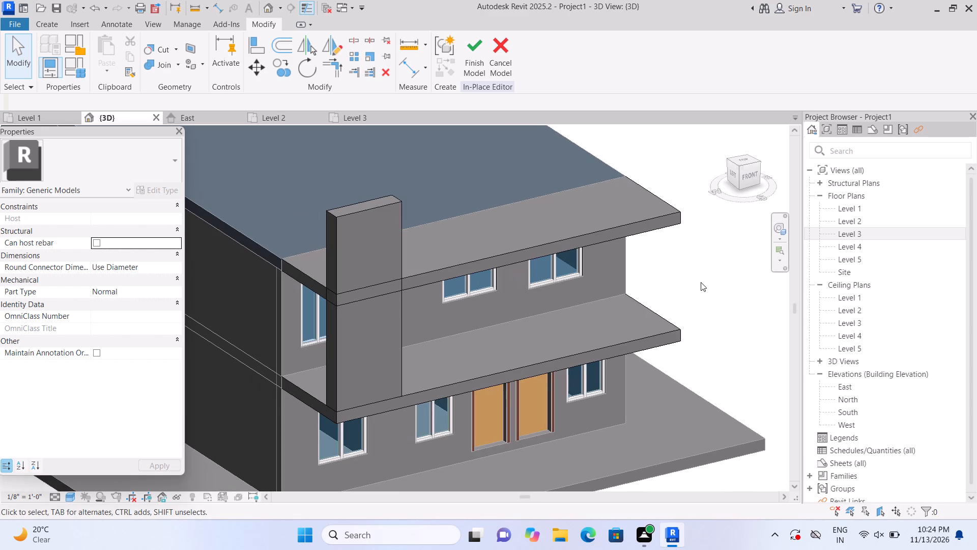
pyautogui.keyDown('shift'); pyautogui.moveTo(702, 282); pyautogui.dragTo(674, 296, button='middle'); pyautogui.keyUp('shift')
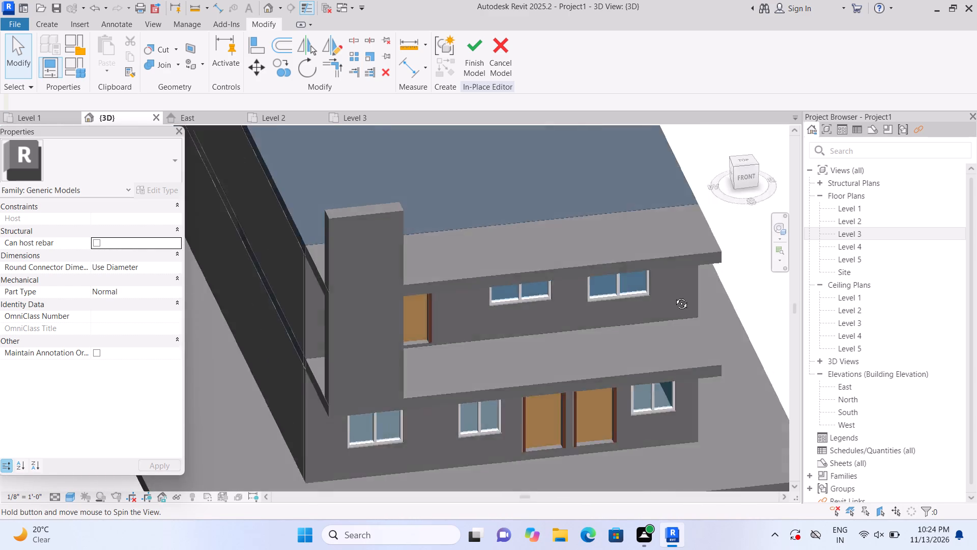
pyautogui.keyDown('shift'); pyautogui.moveTo(674, 296); pyautogui.dragTo(713, 271, button='middle'); pyautogui.keyUp('shift')
pyautogui.moveTo(710, 281); pyautogui.dragTo(729, 248, button='middle')
pyautogui.scroll(-2, 720, 256)
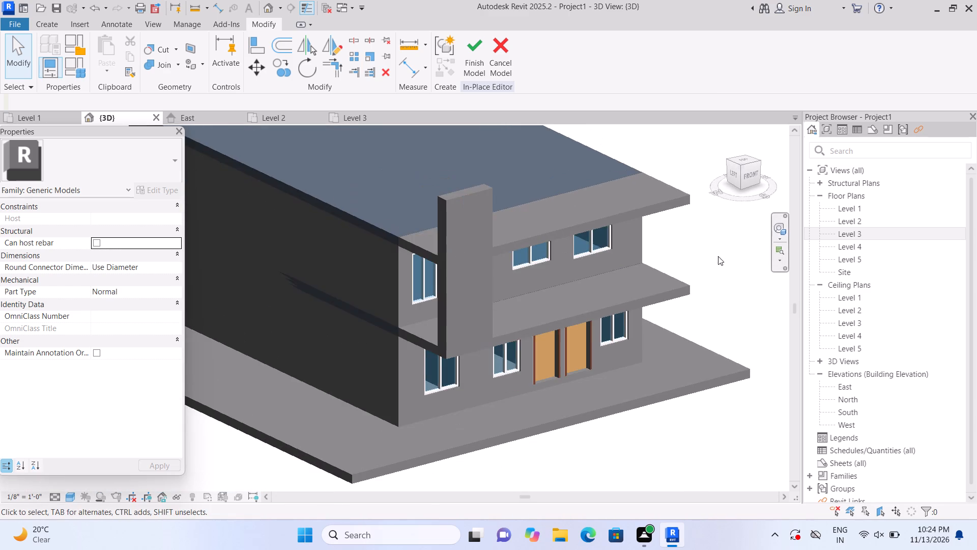
pyautogui.moveTo(641, 474); pyautogui.dragTo(670, 477, button='middle')
pyautogui.scroll(-1, 670, 478)
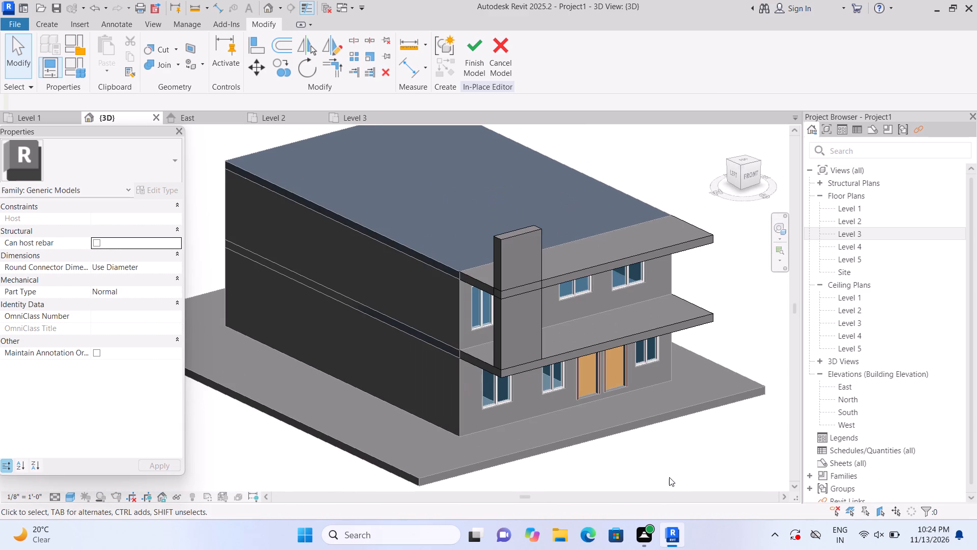
pyautogui.scroll(1, 669, 466)
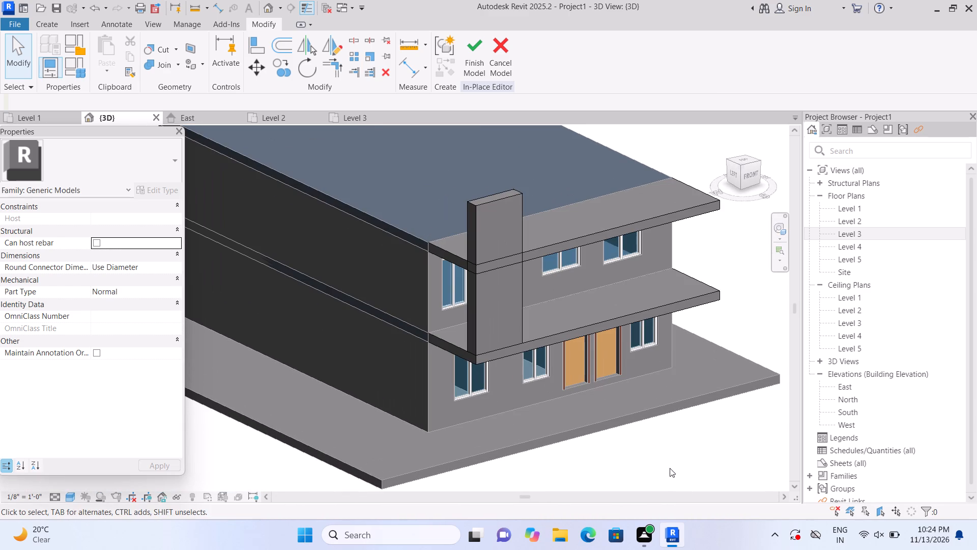
pyautogui.keyDown('shift'); pyautogui.moveTo(673, 477); pyautogui.dragTo(678, 456, button='middle'); pyautogui.keyUp('shift')
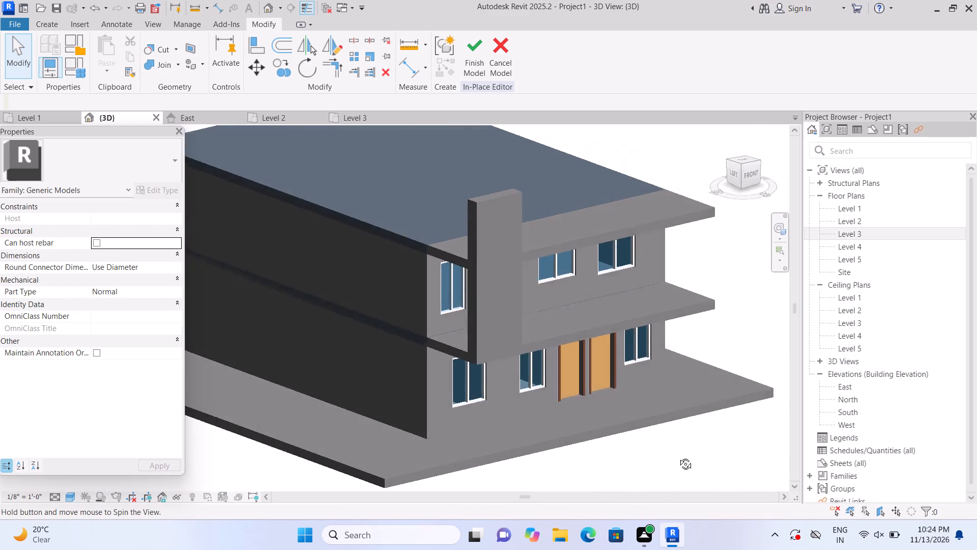
pyautogui.keyDown('shift'); pyautogui.moveTo(678, 456); pyautogui.dragTo(705, 438, button='middle'); pyautogui.keyUp('shift')
pyautogui.scroll(1, 686, 465)
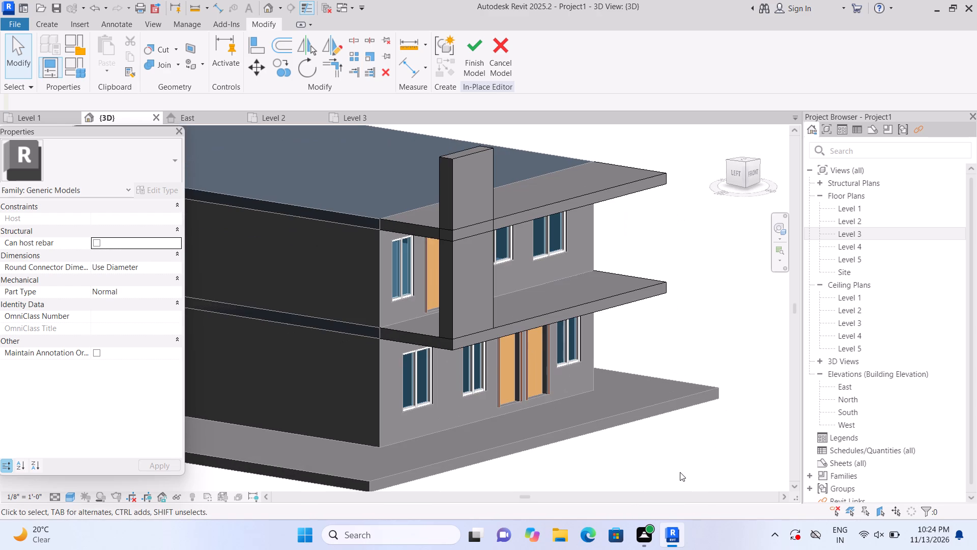
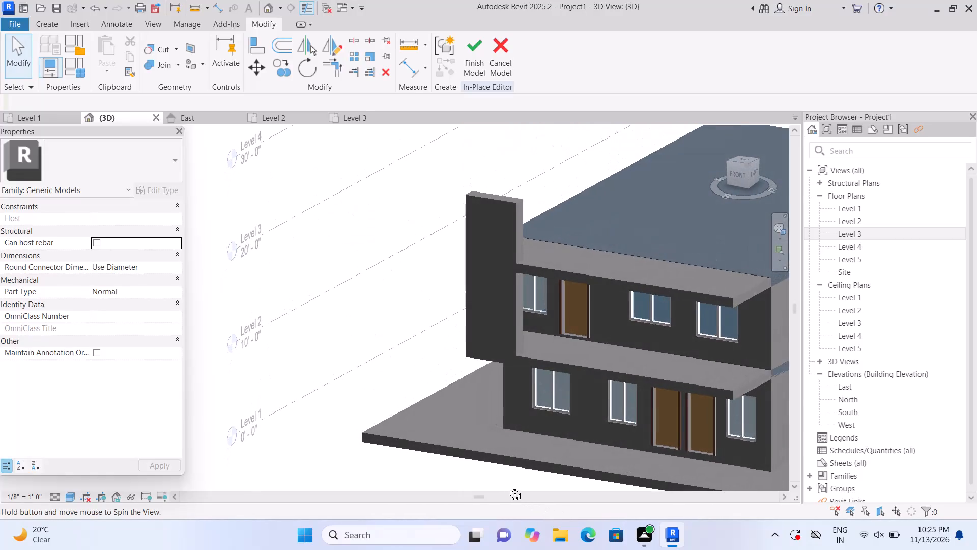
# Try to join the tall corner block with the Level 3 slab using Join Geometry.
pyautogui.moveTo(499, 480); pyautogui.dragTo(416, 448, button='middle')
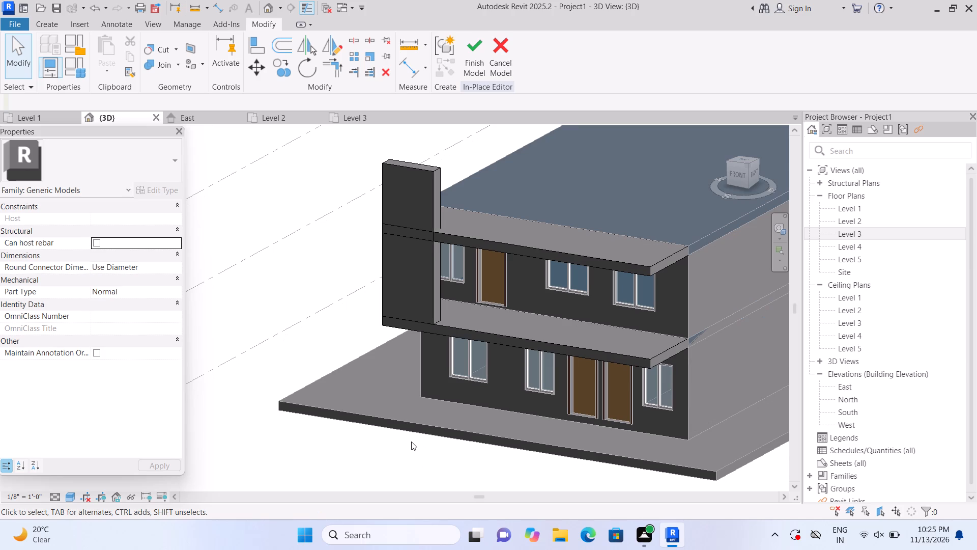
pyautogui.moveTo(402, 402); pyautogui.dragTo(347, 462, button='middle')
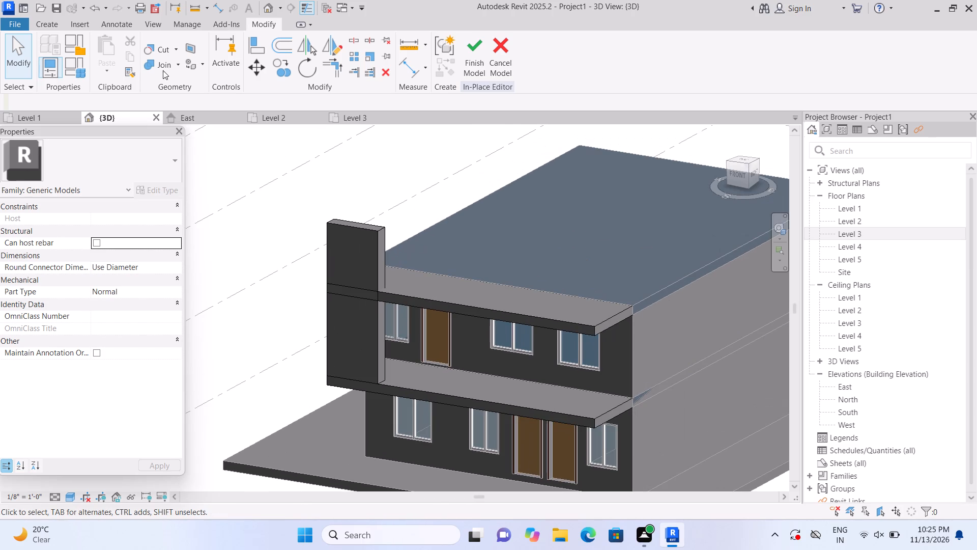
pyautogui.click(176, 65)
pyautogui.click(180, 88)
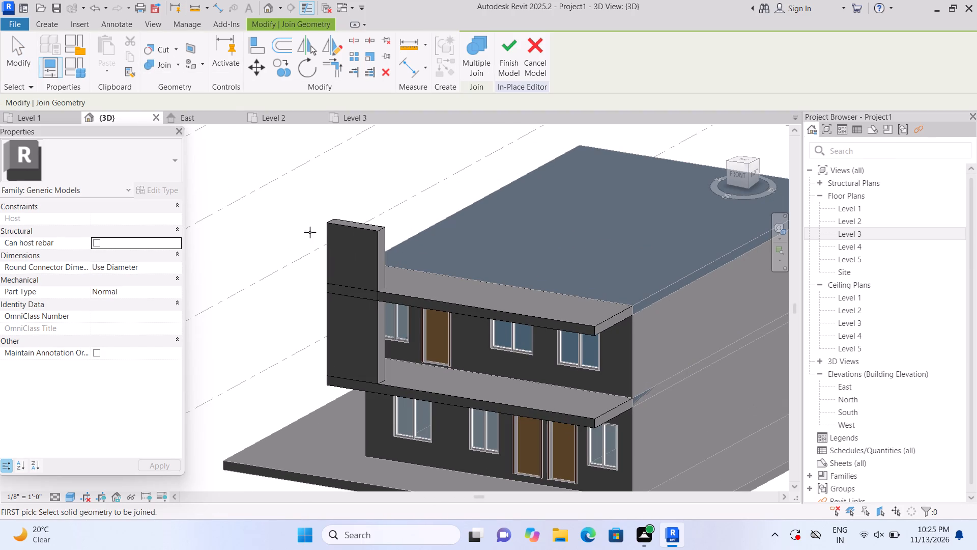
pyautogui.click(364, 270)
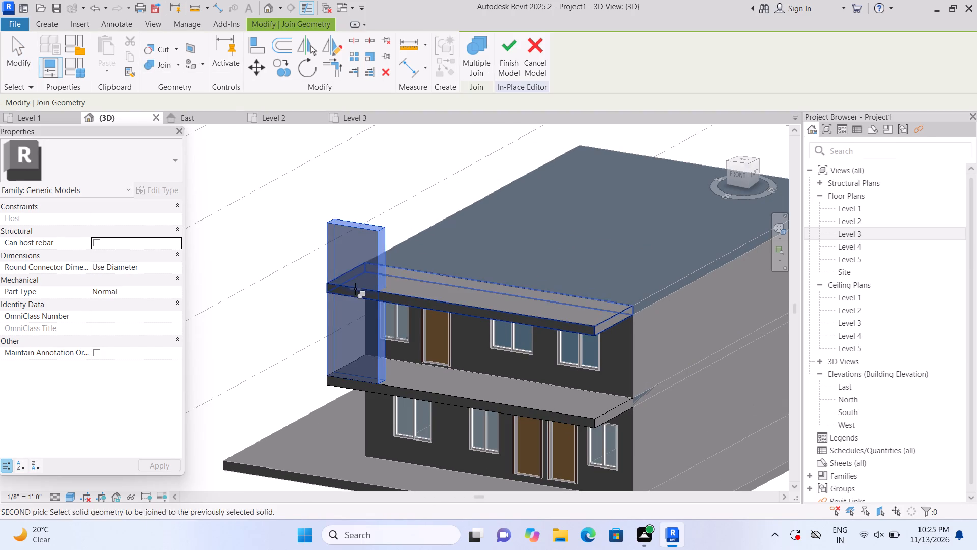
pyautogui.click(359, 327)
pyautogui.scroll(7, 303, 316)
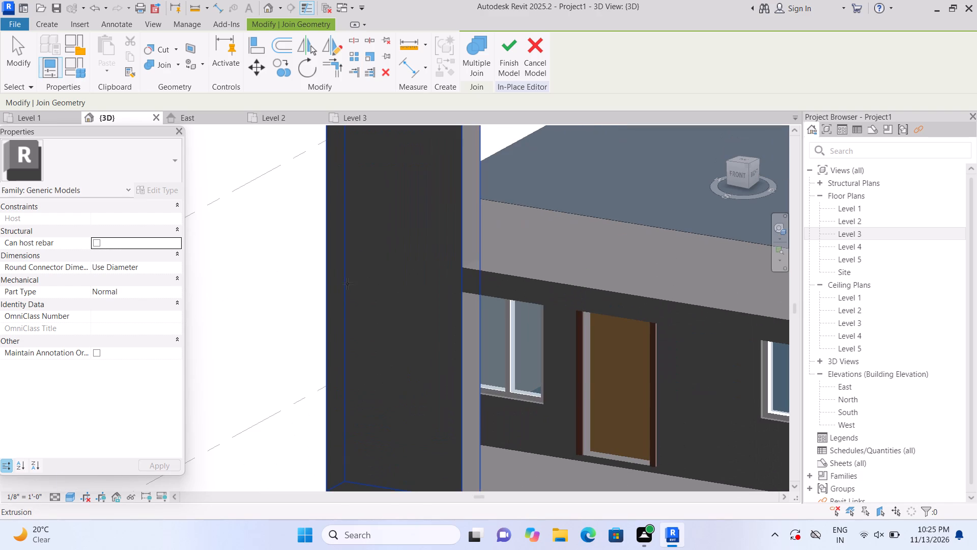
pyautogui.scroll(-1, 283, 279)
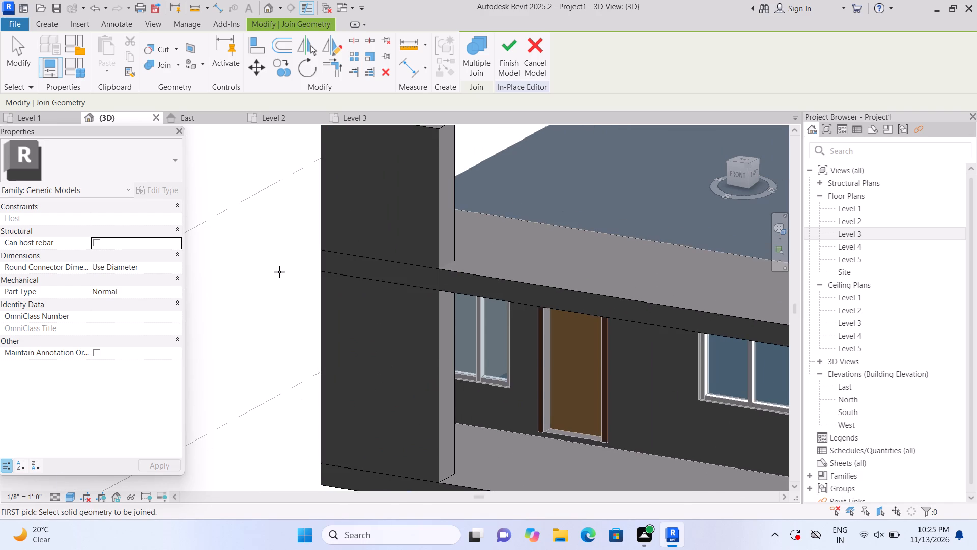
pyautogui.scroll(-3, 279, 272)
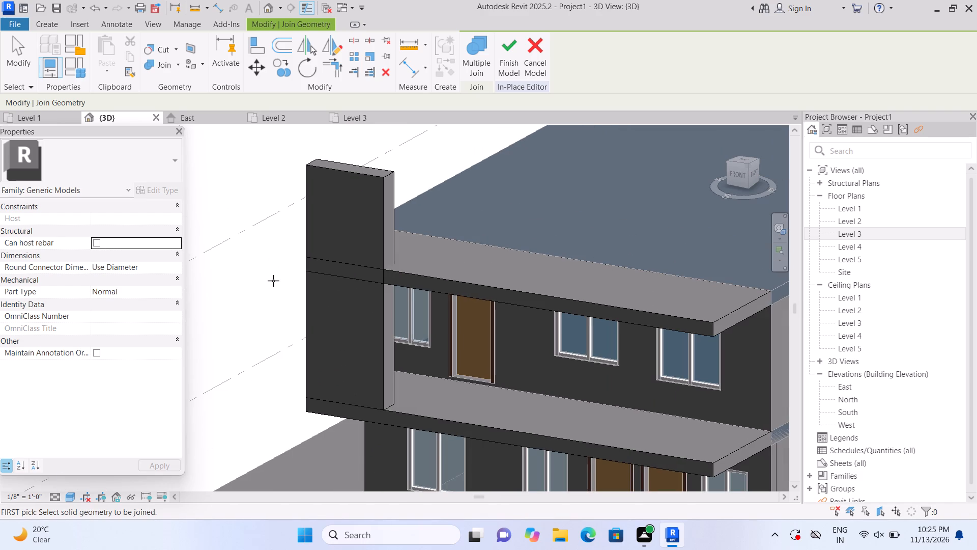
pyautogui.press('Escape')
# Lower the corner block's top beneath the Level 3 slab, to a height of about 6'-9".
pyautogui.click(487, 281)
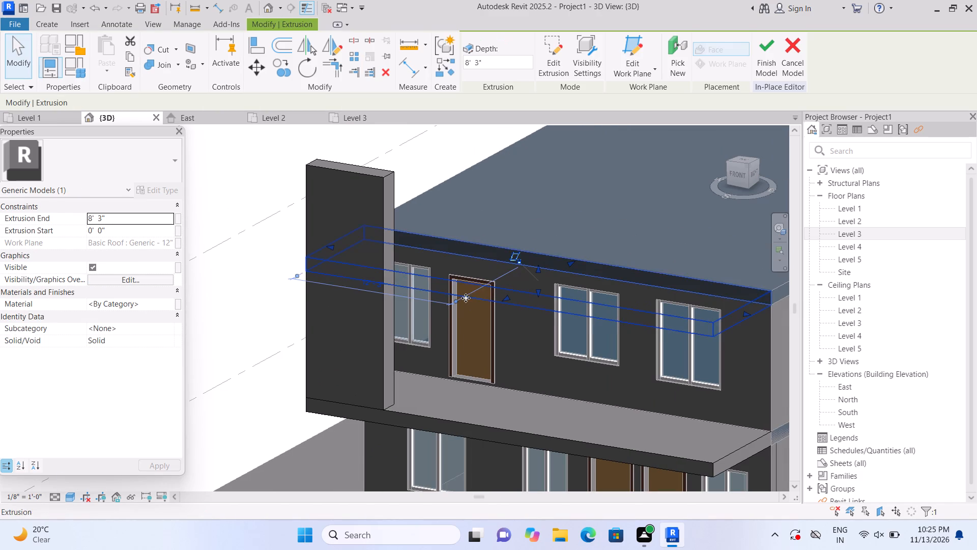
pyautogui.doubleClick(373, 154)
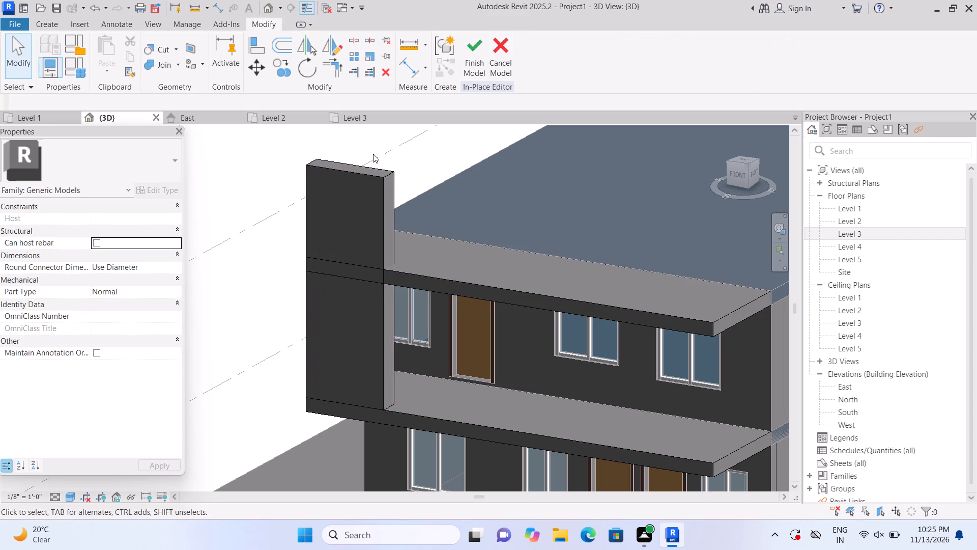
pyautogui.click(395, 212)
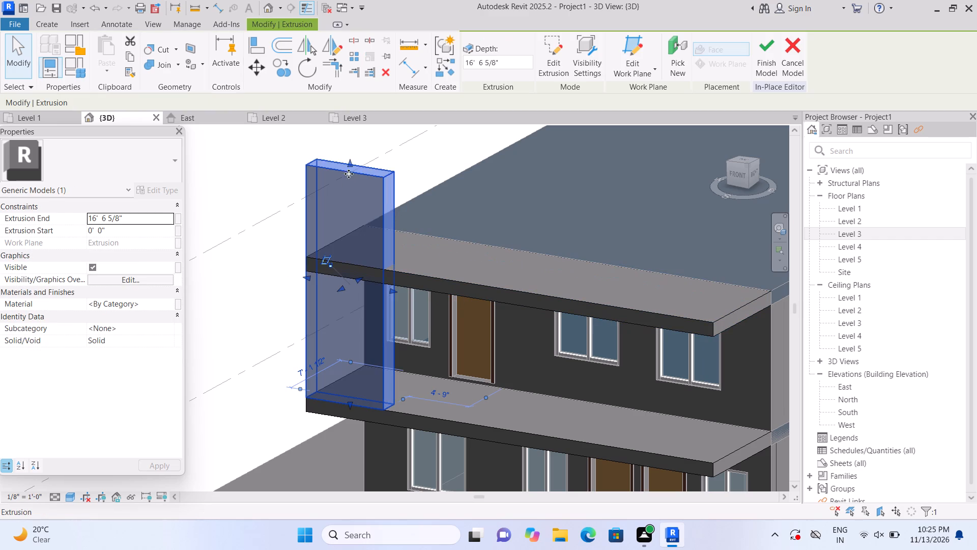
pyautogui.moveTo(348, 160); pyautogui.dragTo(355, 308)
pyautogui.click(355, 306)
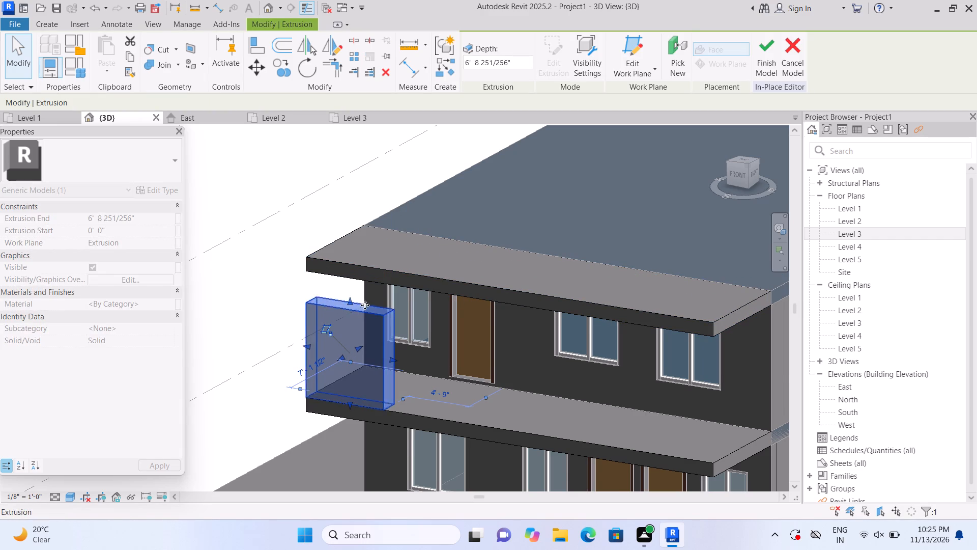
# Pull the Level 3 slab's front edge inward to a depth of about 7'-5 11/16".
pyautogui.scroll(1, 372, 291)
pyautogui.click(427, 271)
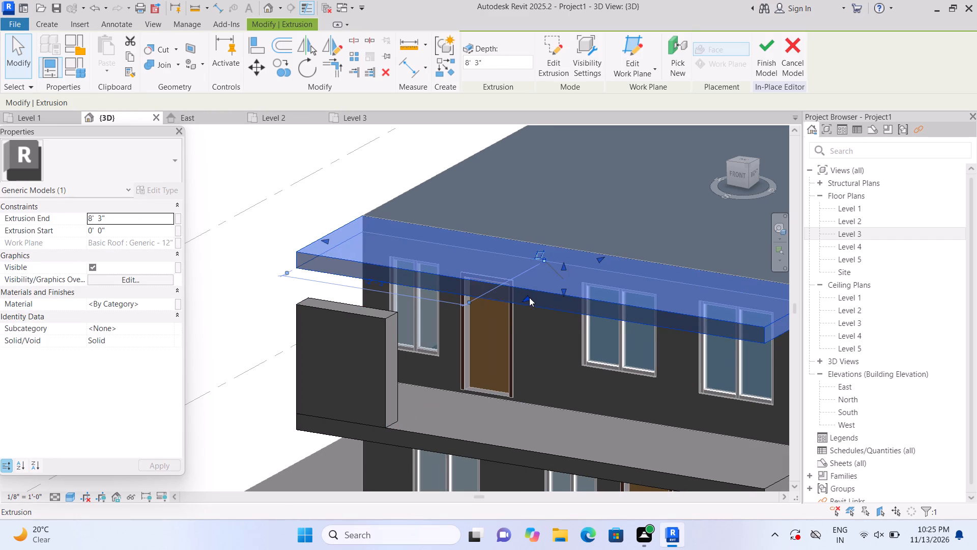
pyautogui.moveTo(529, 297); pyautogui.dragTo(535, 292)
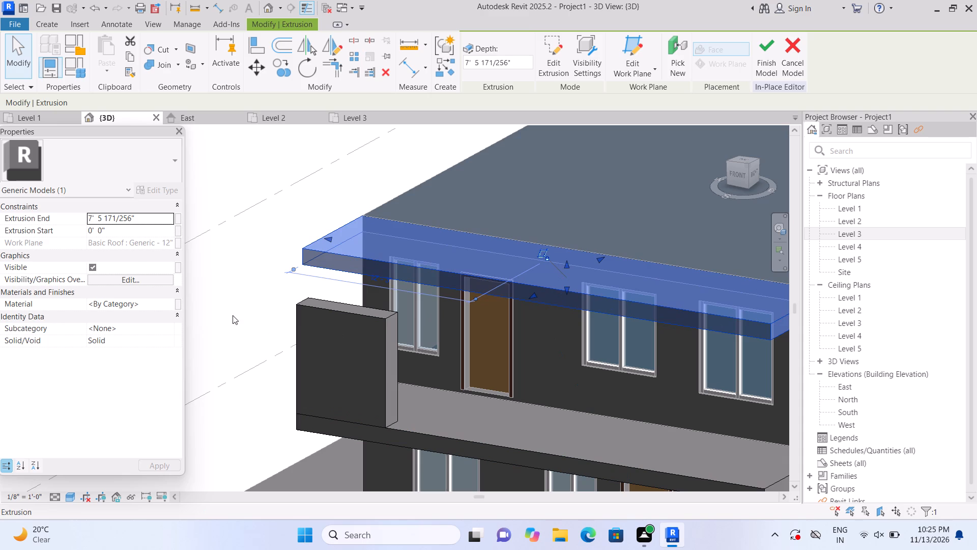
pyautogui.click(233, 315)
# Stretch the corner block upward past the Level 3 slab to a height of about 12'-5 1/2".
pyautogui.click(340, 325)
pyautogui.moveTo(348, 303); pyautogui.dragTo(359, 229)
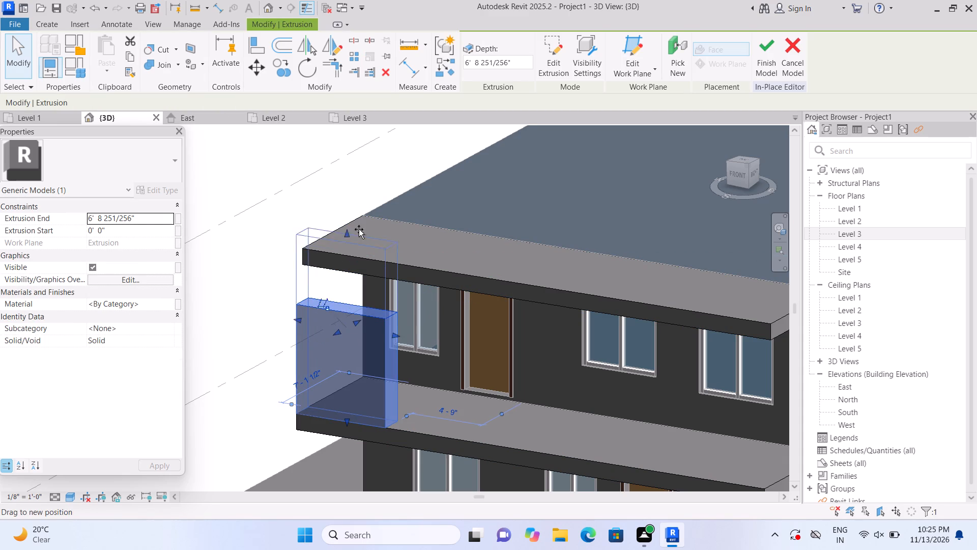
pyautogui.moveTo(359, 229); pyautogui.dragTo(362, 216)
# Pull the Level 3 slab's front edge back to a depth of 6'-9", flush with the corner block's rear face.
pyautogui.click(425, 277)
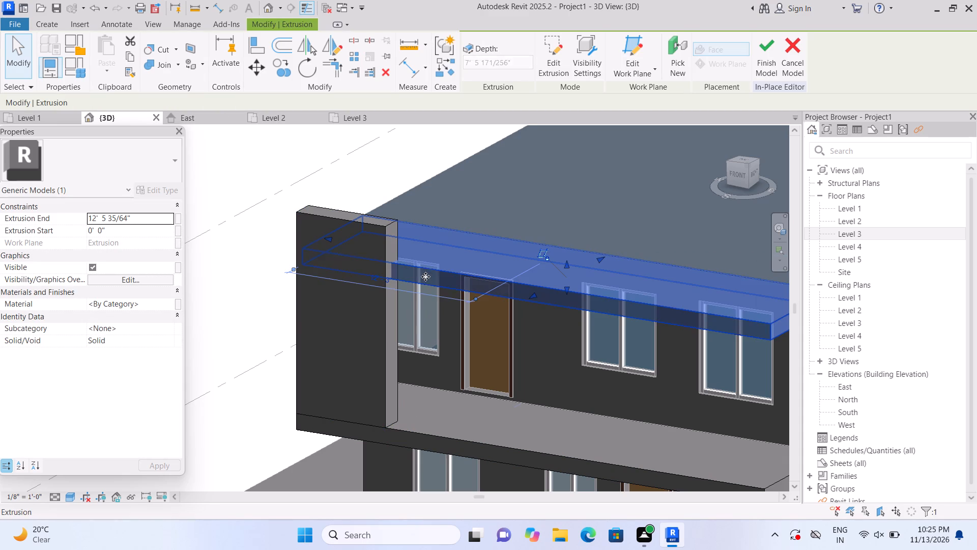
pyautogui.moveTo(534, 295); pyautogui.dragTo(537, 286)
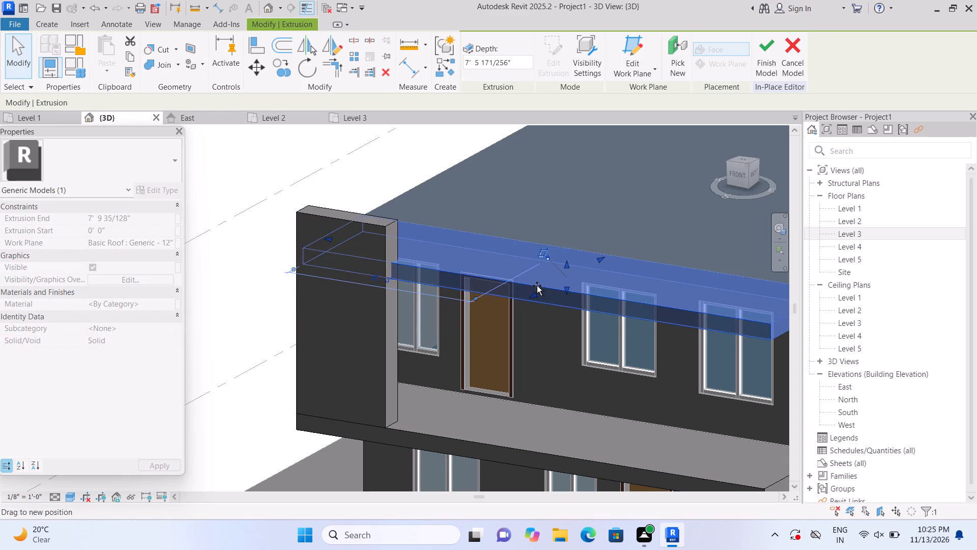
pyautogui.moveTo(537, 286); pyautogui.dragTo(538, 284)
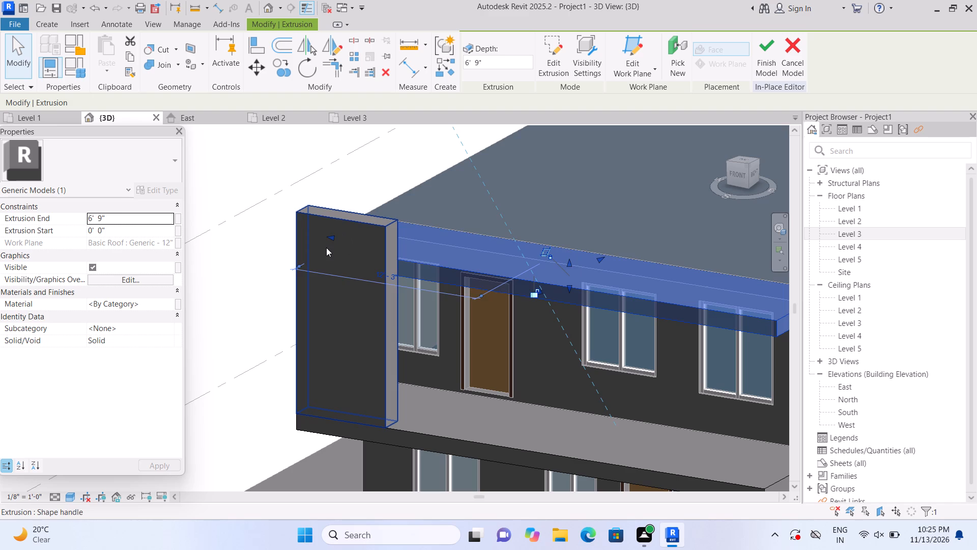
# Stretch the corner block upward until it rises well above the Level 3 slab and roof.
pyautogui.click(326, 248)
pyautogui.moveTo(345, 209); pyautogui.dragTo(345, 174)
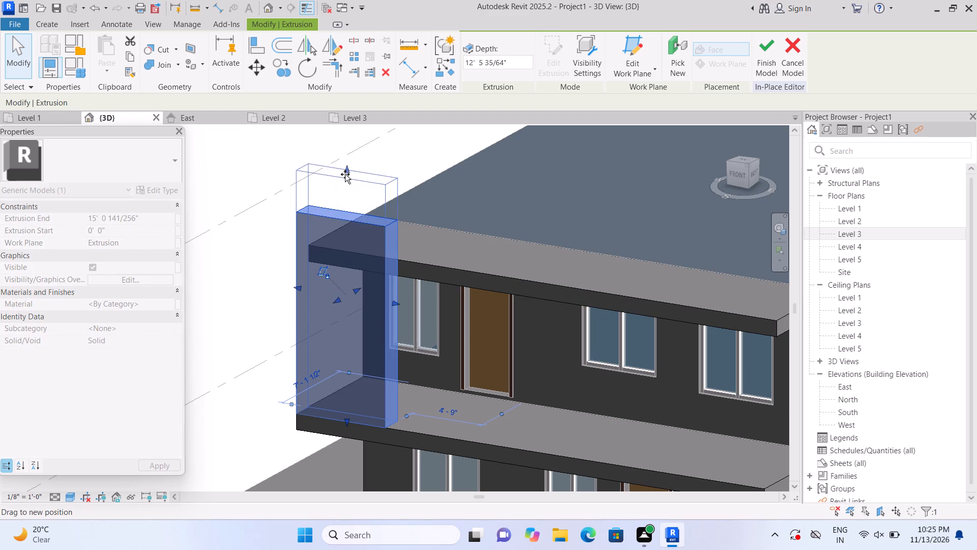
pyautogui.moveTo(345, 174); pyautogui.dragTo(347, 178)
pyautogui.scroll(-1, 348, 186)
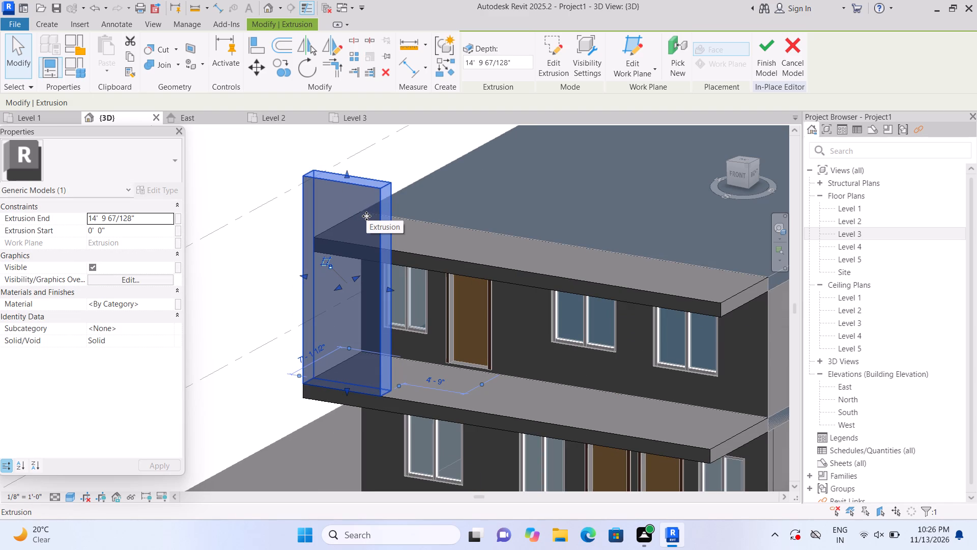
pyautogui.scroll(-2, 366, 216)
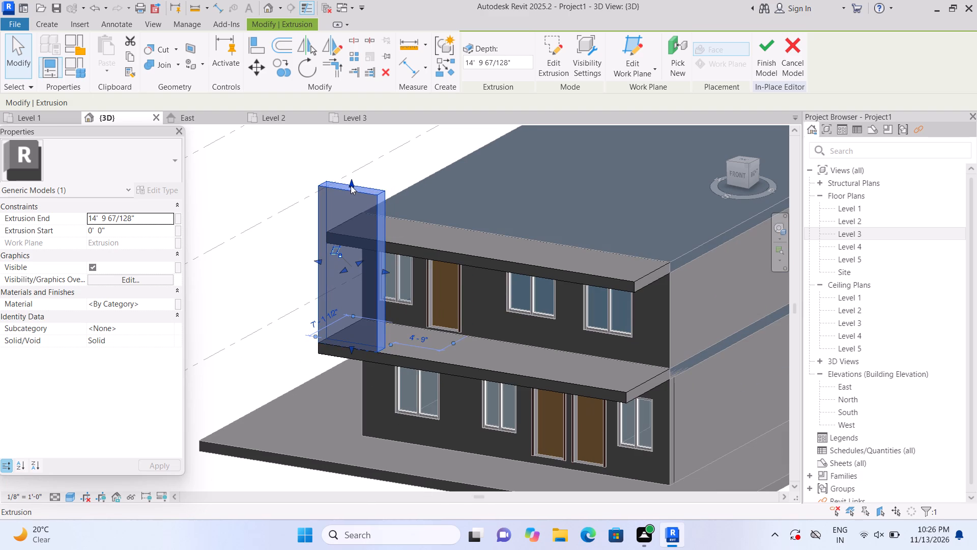
pyautogui.moveTo(351, 185); pyautogui.dragTo(357, 156)
pyautogui.click(290, 219)
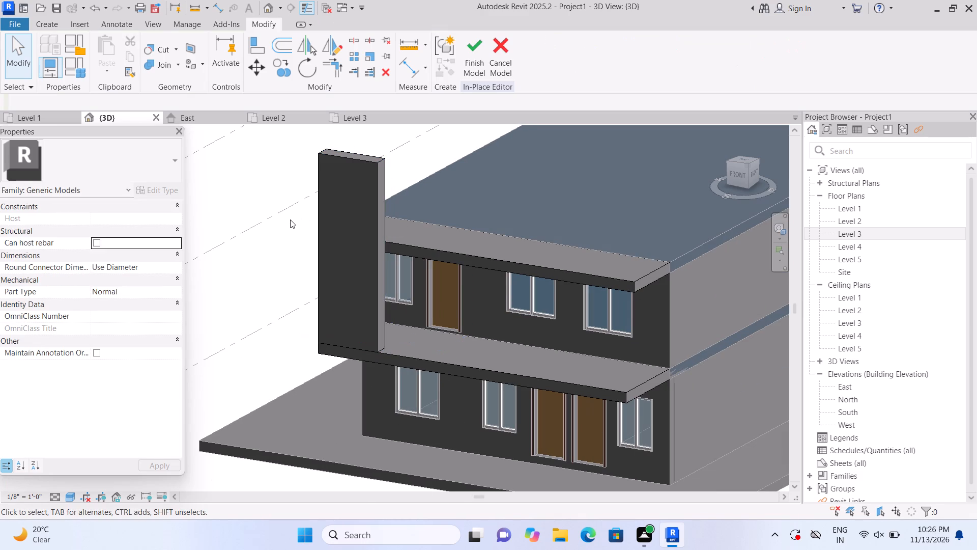
pyautogui.scroll(-1, 290, 219)
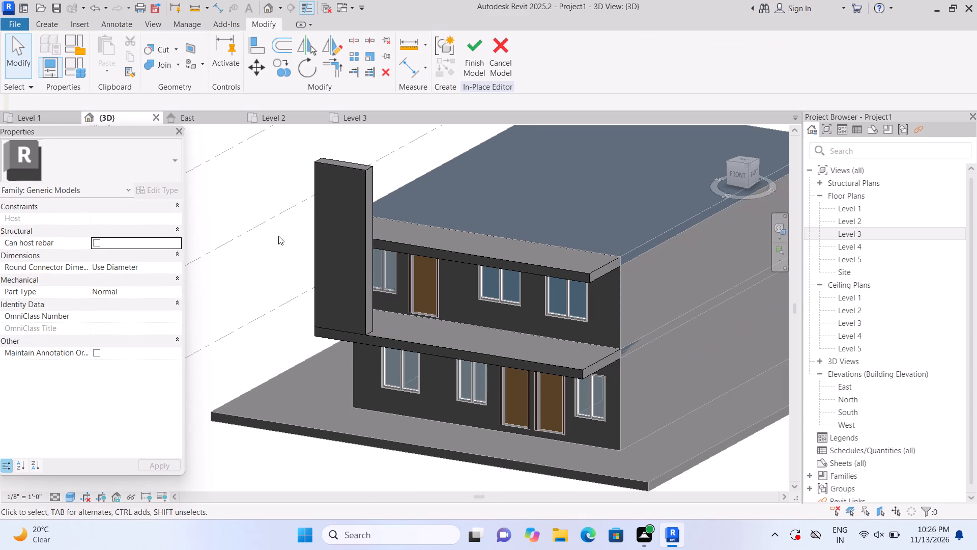
# Examine from the building's left side how the Level 3 slab's front edge meets the corner block.
pyautogui.moveTo(278, 236); pyautogui.dragTo(562, 246, button='middle')
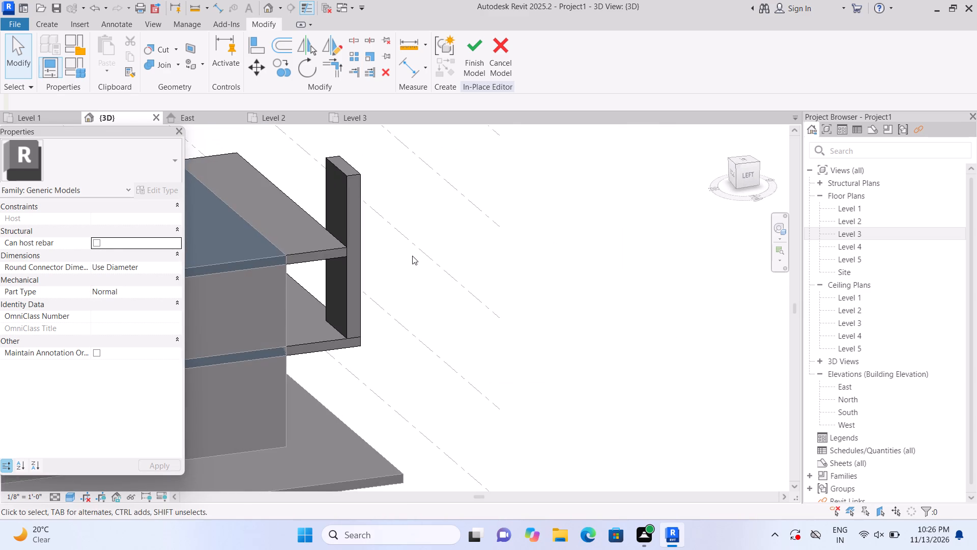
pyautogui.scroll(8, 411, 254)
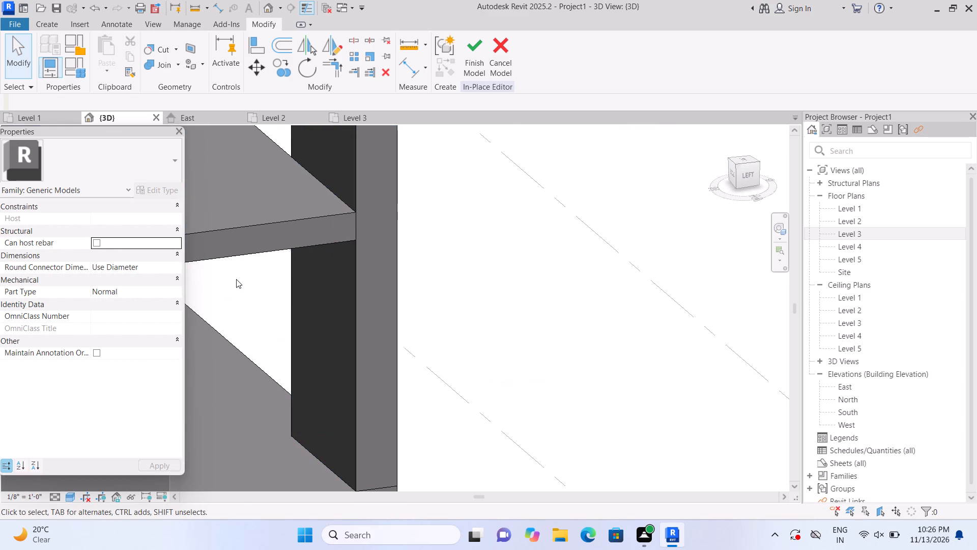
pyautogui.click(276, 229)
pyautogui.scroll(-4, 293, 231)
pyautogui.moveTo(292, 276); pyautogui.dragTo(337, 322, button='middle')
pyautogui.scroll(2, 323, 308)
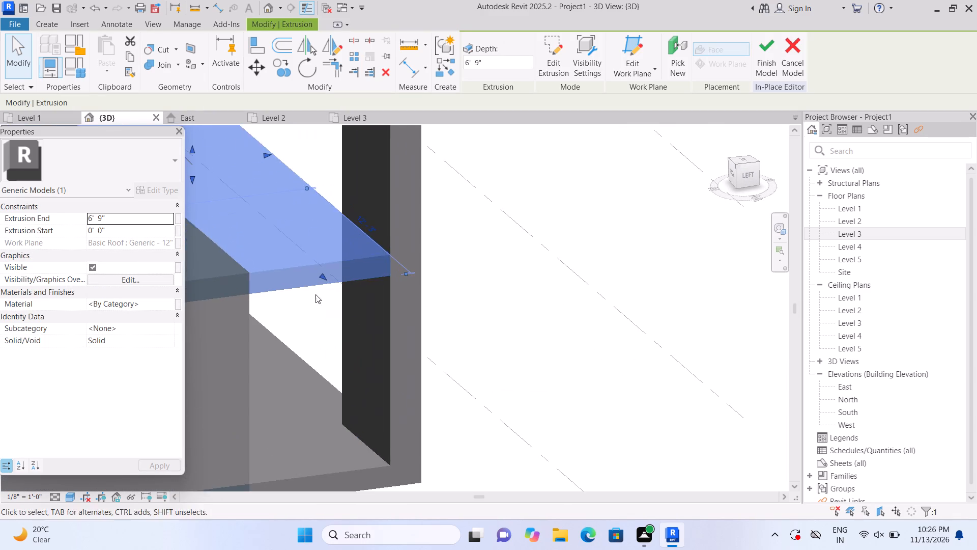
pyautogui.click(267, 152)
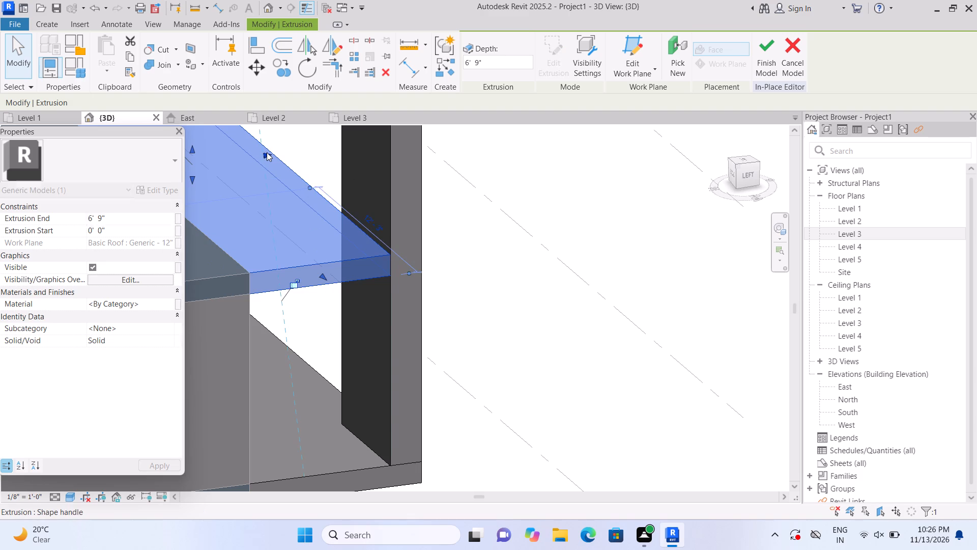
pyautogui.click(452, 264)
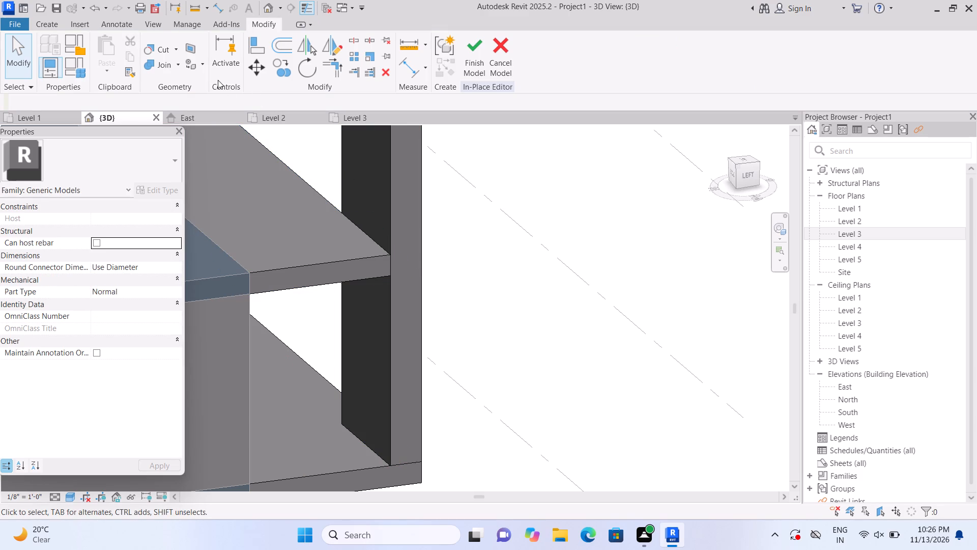
# Join the Level 3 slab with the tall corner block using Join Geometry.
pyautogui.click(179, 62)
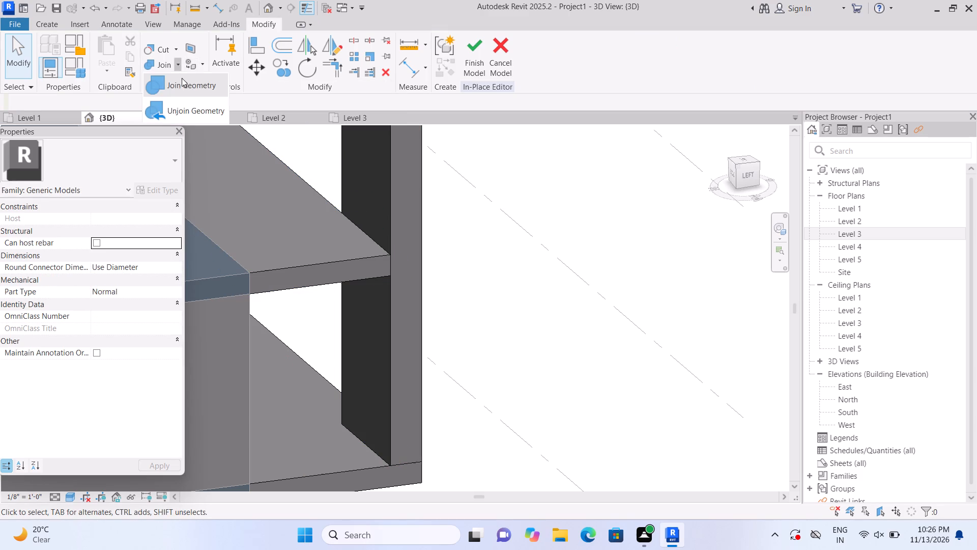
pyautogui.click(182, 79)
pyautogui.click(335, 233)
pyautogui.click(369, 211)
# Examine the corner block and both projecting slabs from the front of the building.
pyautogui.scroll(-1, 536, 217)
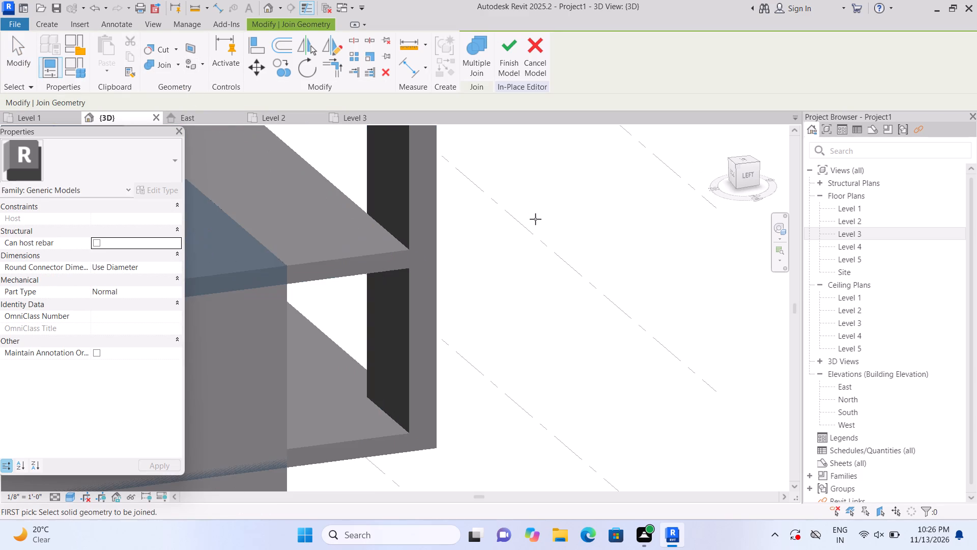
pyautogui.moveTo(536, 243); pyautogui.dragTo(399, 279, button='middle')
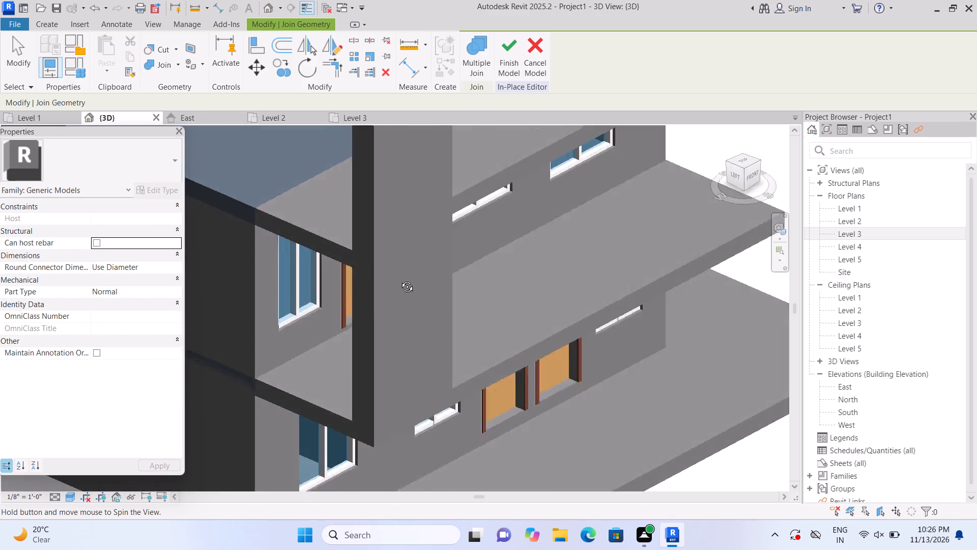
pyautogui.moveTo(399, 279); pyautogui.dragTo(278, 254, button='middle')
pyautogui.scroll(-1, 278, 261)
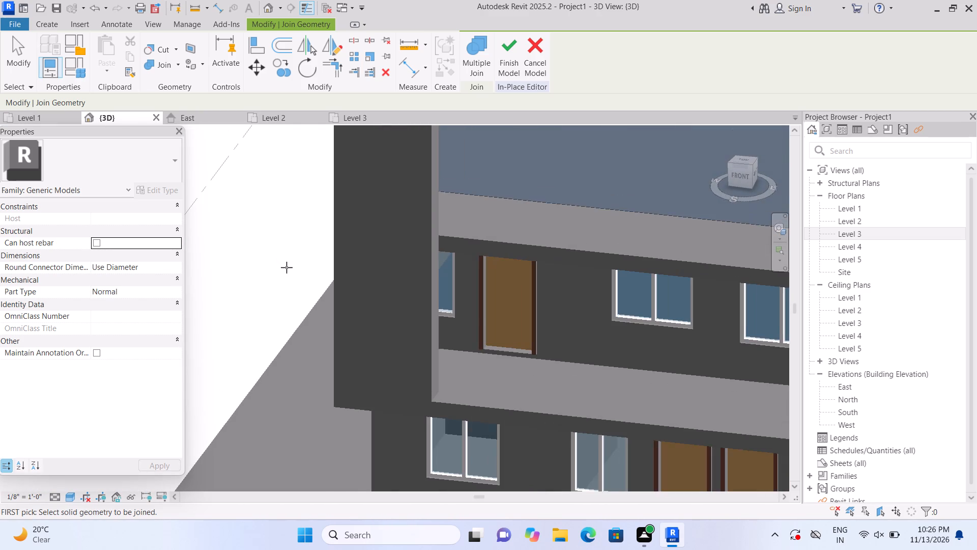
pyautogui.keyDown('shift'); pyautogui.moveTo(288, 287); pyautogui.dragTo(306, 294, button='middle'); pyautogui.keyUp('shift')
pyautogui.scroll(-3, 306, 294)
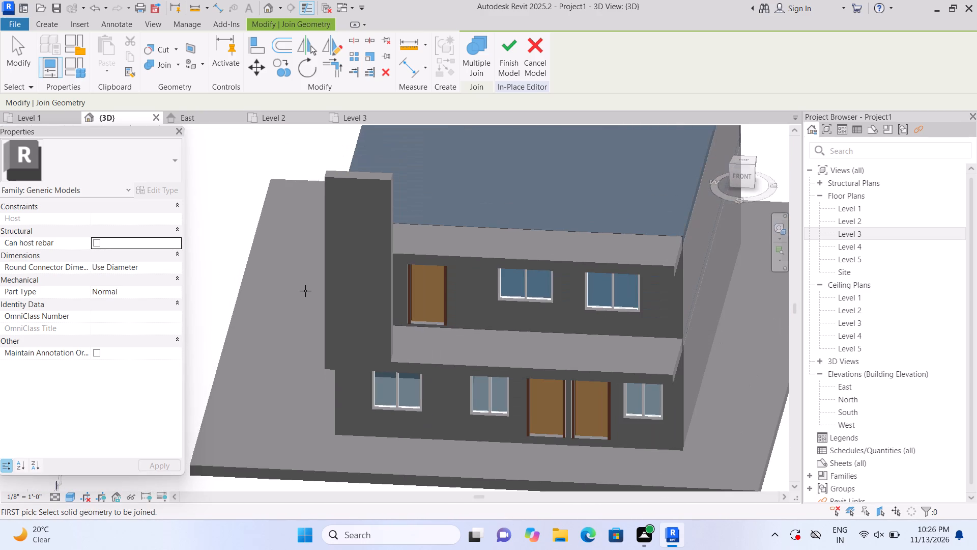
pyautogui.keyDown('shift'); pyautogui.moveTo(267, 292); pyautogui.dragTo(275, 292, button='middle'); pyautogui.keyUp('shift')
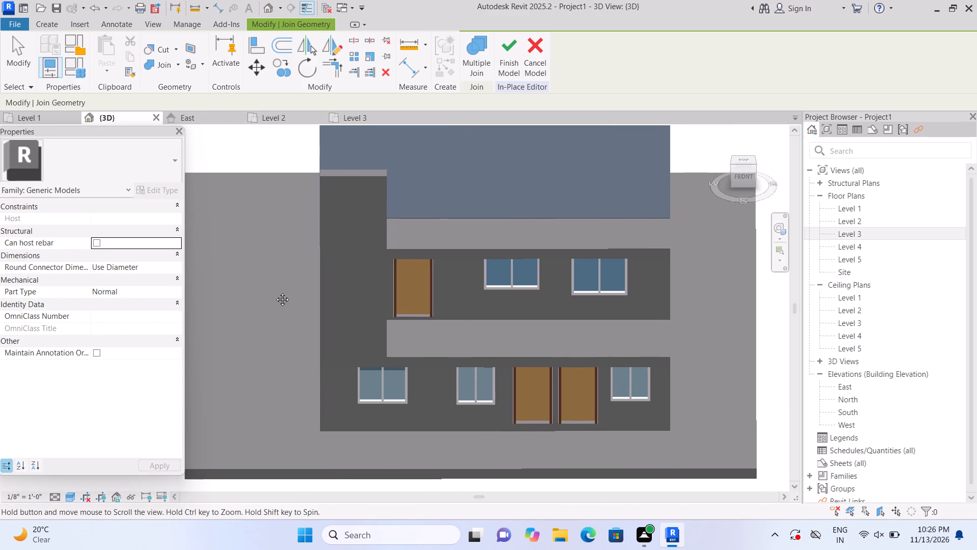
pyautogui.keyDown('shift'); pyautogui.moveTo(275, 292); pyautogui.dragTo(267, 279, button='middle'); pyautogui.keyUp('shift')
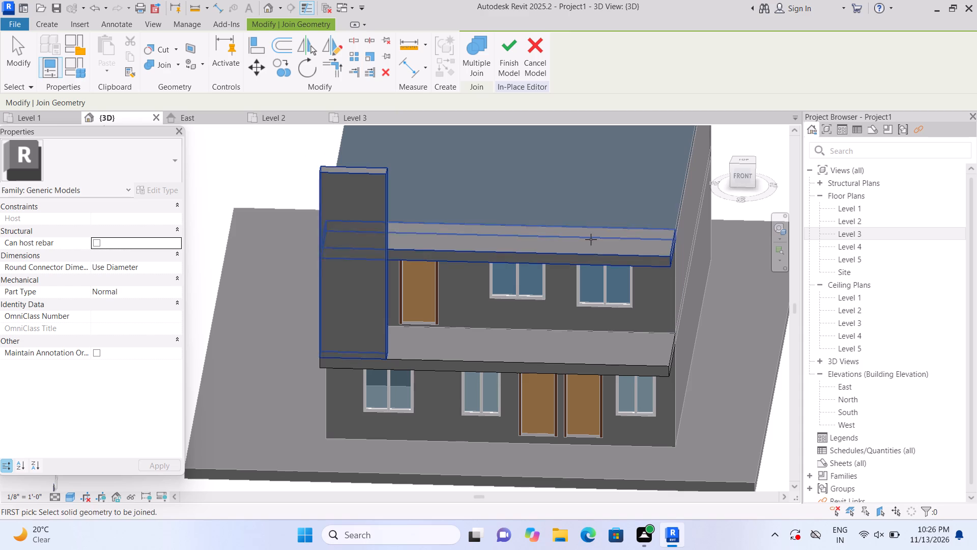
pyautogui.keyDown('shift'); pyautogui.moveTo(714, 416); pyautogui.dragTo(716, 418, button='middle'); pyautogui.keyUp('shift')
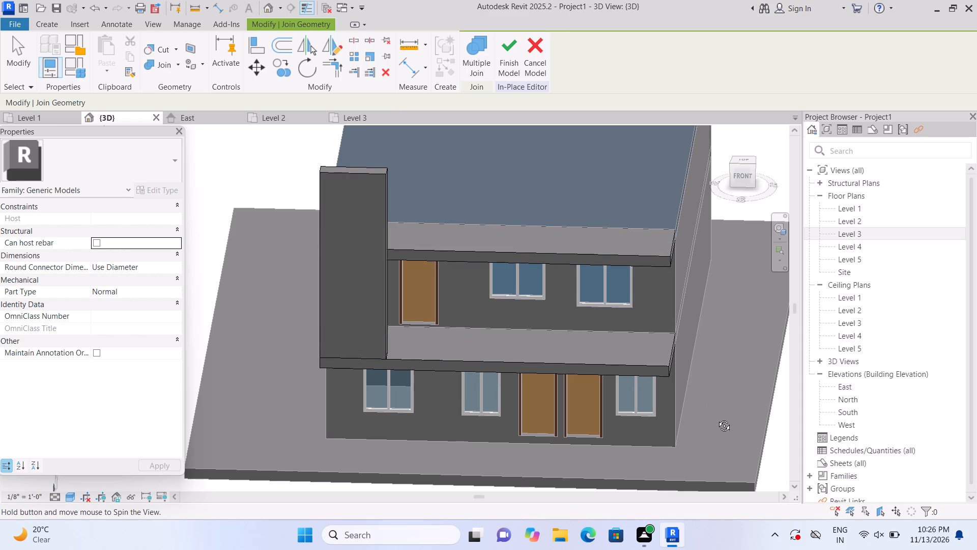
# Extrude a rectangle about 8'-9" long and 1' high on the Level 3 slab's top face, along its front edge beside the corner block.
pyautogui.keyDown('shift'); pyautogui.moveTo(716, 418); pyautogui.dragTo(637, 442, button='middle'); pyautogui.keyUp('shift')
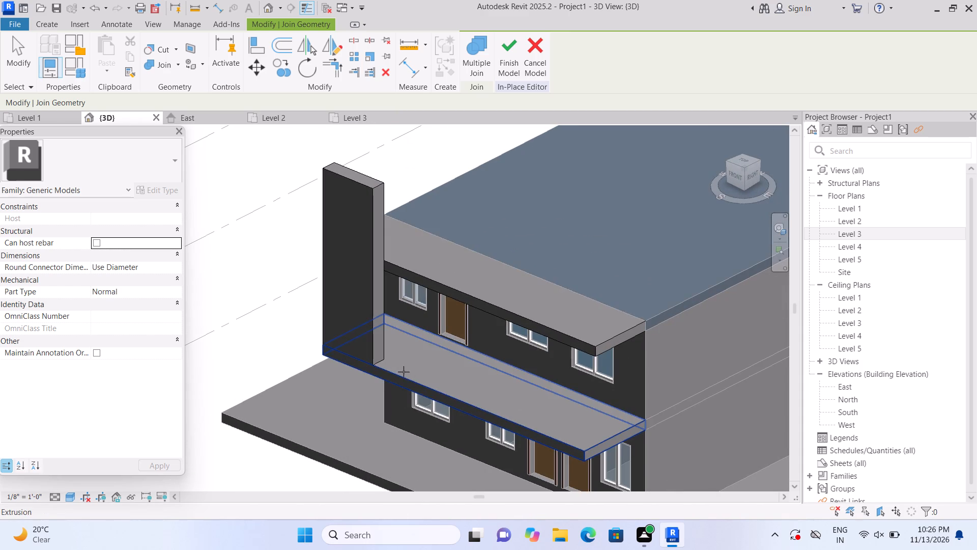
pyautogui.moveTo(347, 305); pyautogui.dragTo(345, 313, button='middle')
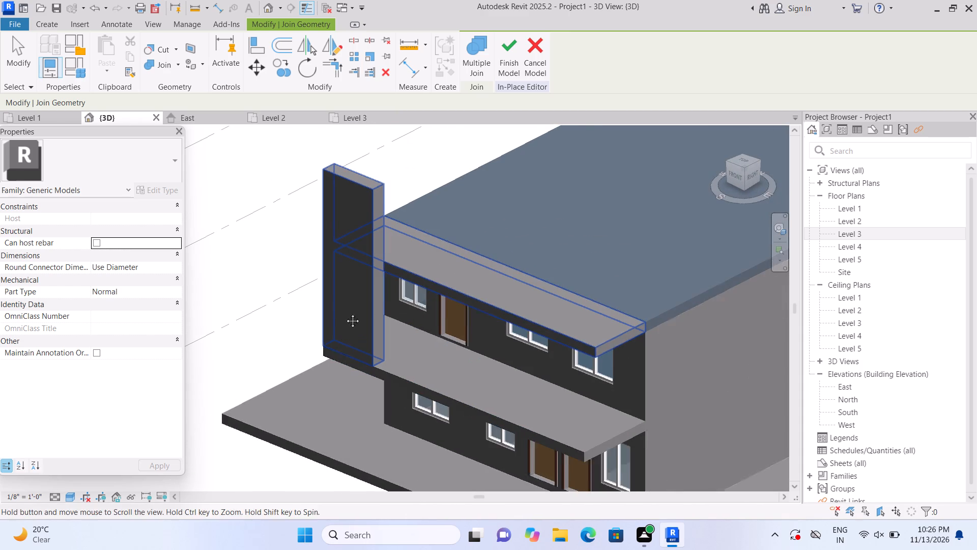
pyautogui.moveTo(345, 313); pyautogui.dragTo(337, 325, button='middle')
pyautogui.click(42, 26)
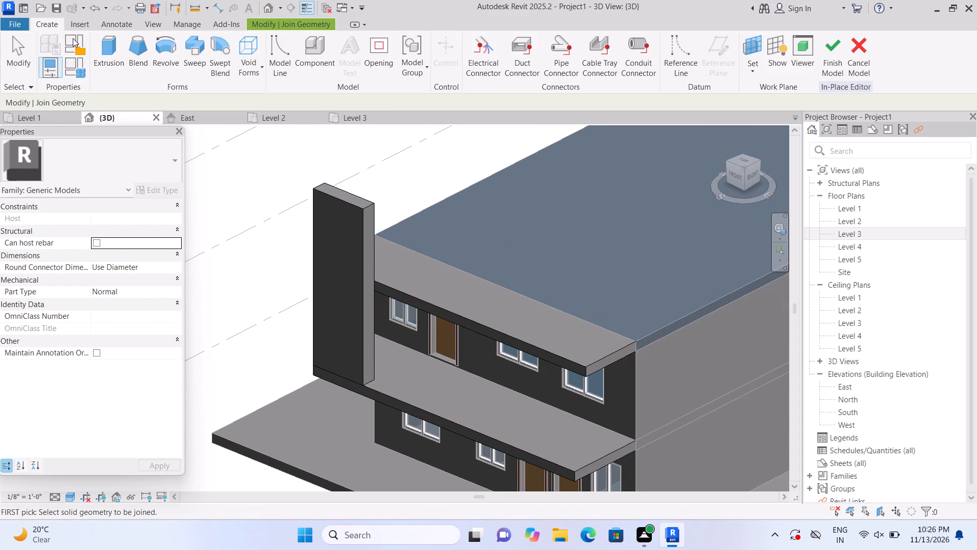
pyautogui.click(114, 59)
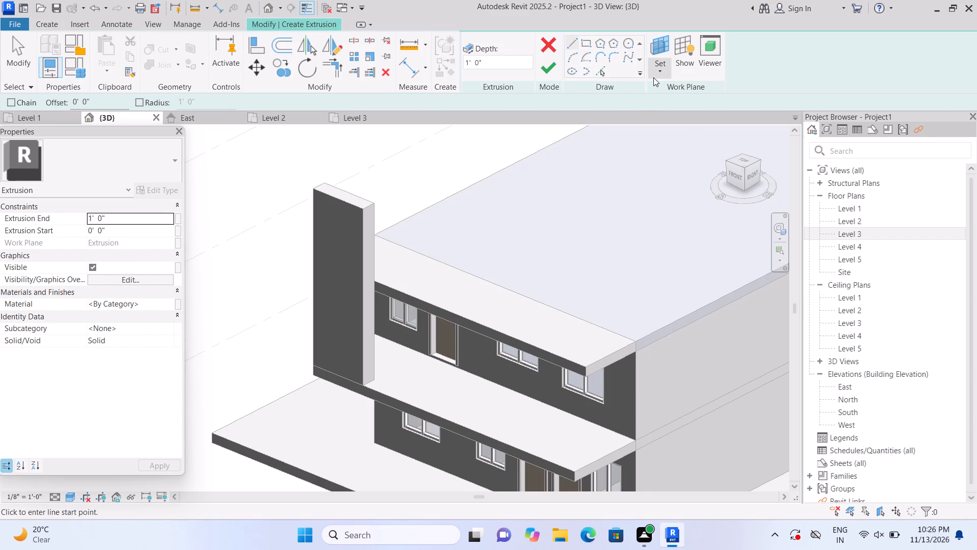
pyautogui.click(653, 77)
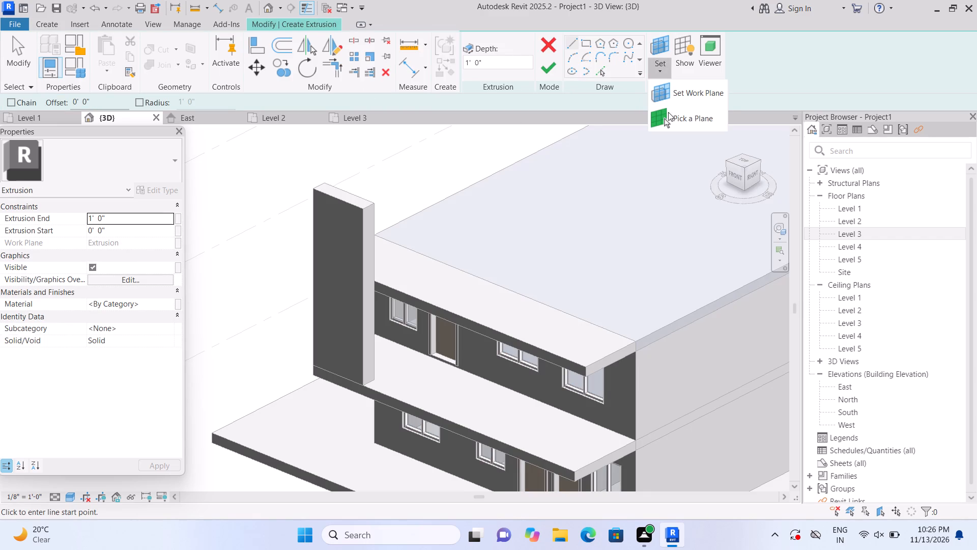
pyautogui.click(668, 115)
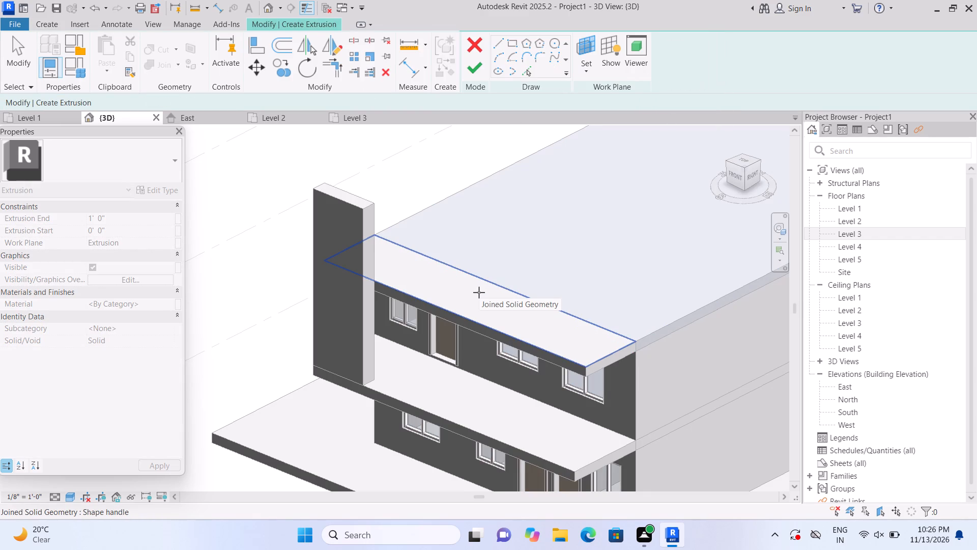
pyautogui.click(479, 292)
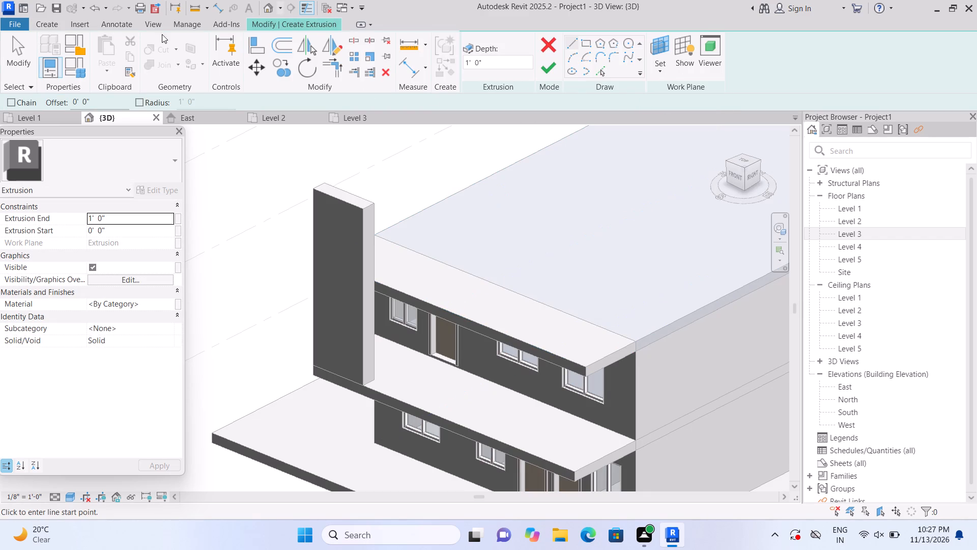
pyautogui.click(582, 43)
pyautogui.scroll(1, 440, 275)
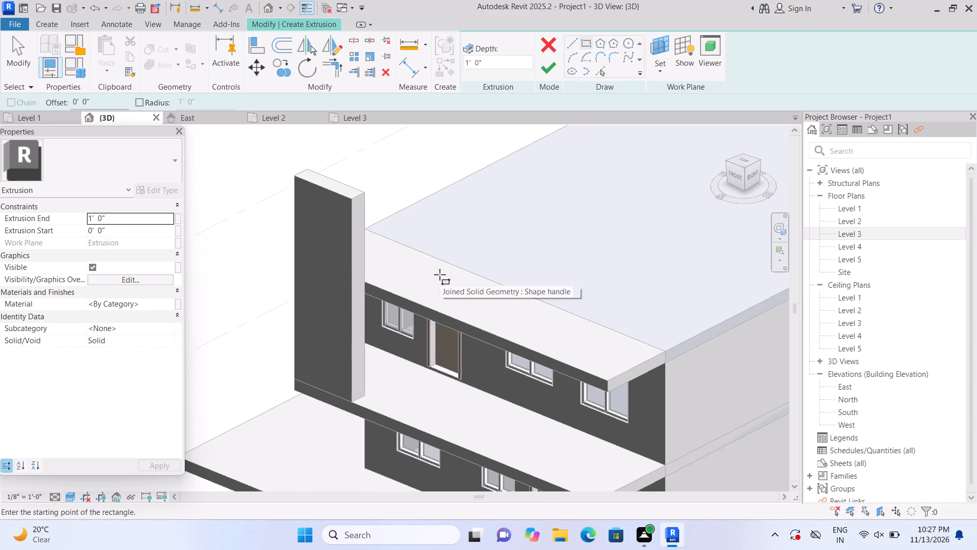
pyautogui.scroll(1, 440, 274)
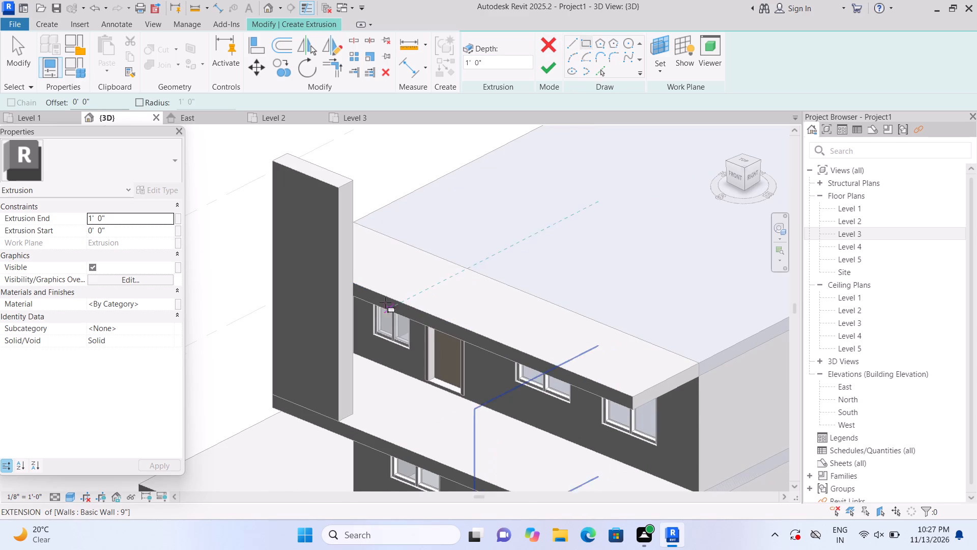
pyautogui.click(360, 283)
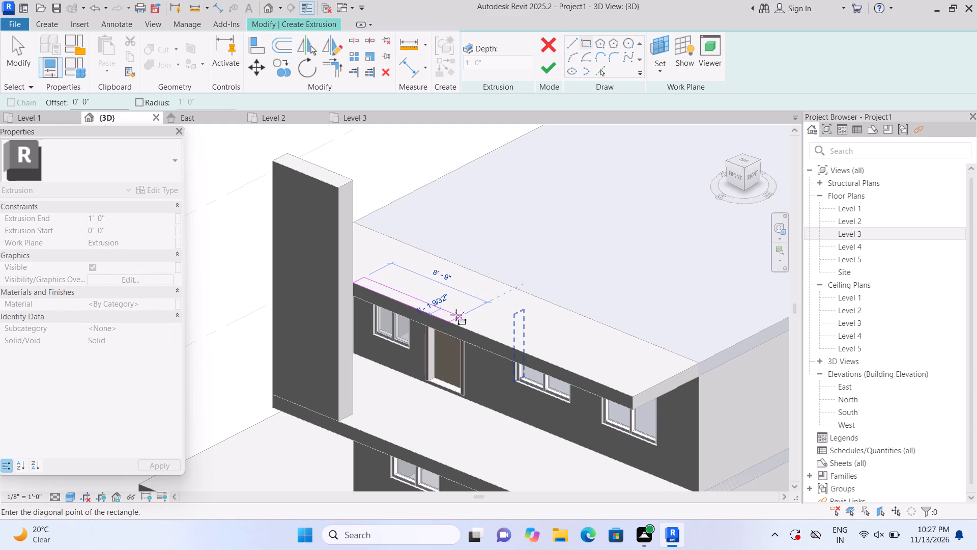
pyautogui.click(456, 315)
pyautogui.click(552, 64)
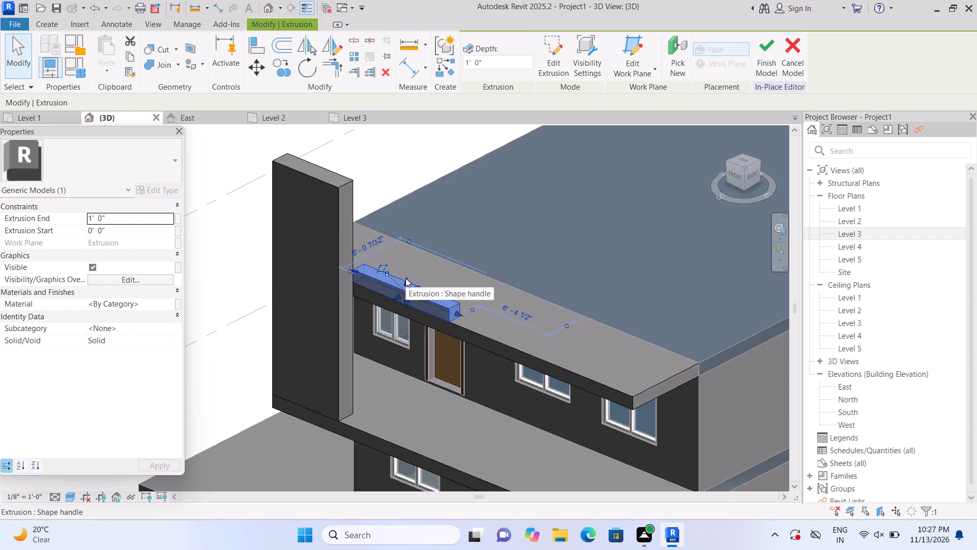
# Stretch the new Level 3 block upward until its top is close to the top of the tall corner block.
pyautogui.moveTo(406, 278); pyautogui.dragTo(398, 205)
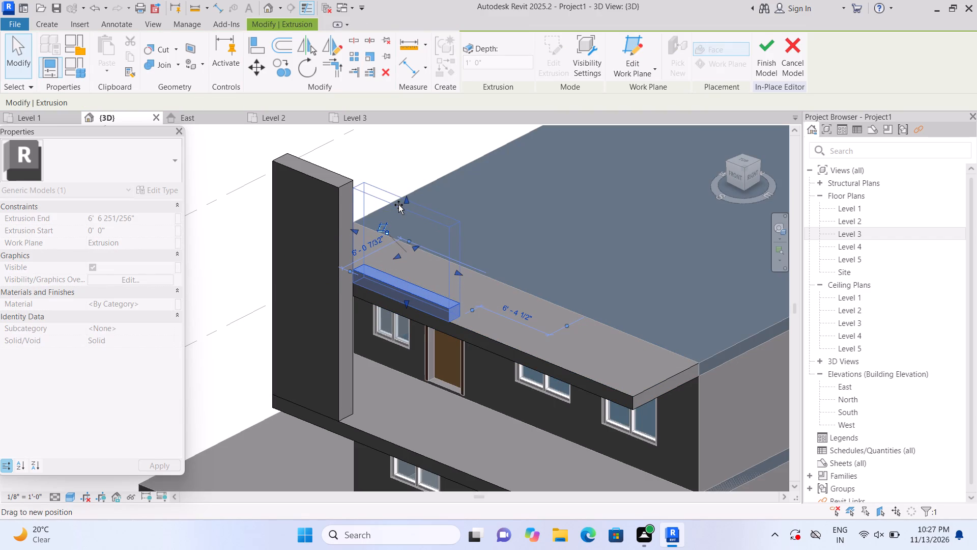
pyautogui.moveTo(398, 205); pyautogui.dragTo(396, 200)
pyautogui.click(399, 156)
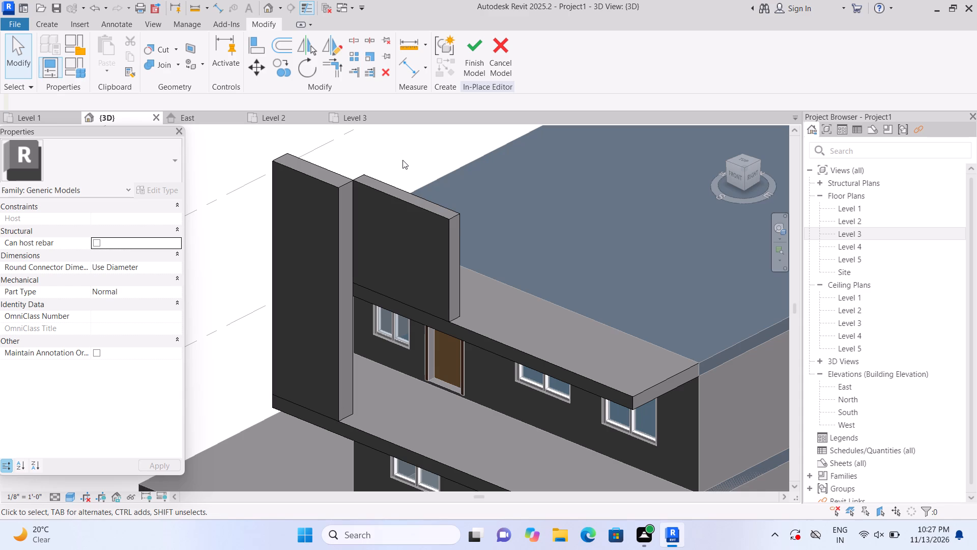
# Extrude a rectangle about 7'-6" by 1'-0", 1' high, on the lower projecting slab's top face along its front edge beside the corner block.
pyautogui.keyDown('shift'); pyautogui.moveTo(406, 160); pyautogui.dragTo(558, 155, button='middle'); pyautogui.keyUp('shift')
pyautogui.moveTo(550, 290); pyautogui.dragTo(531, 254, button='middle')
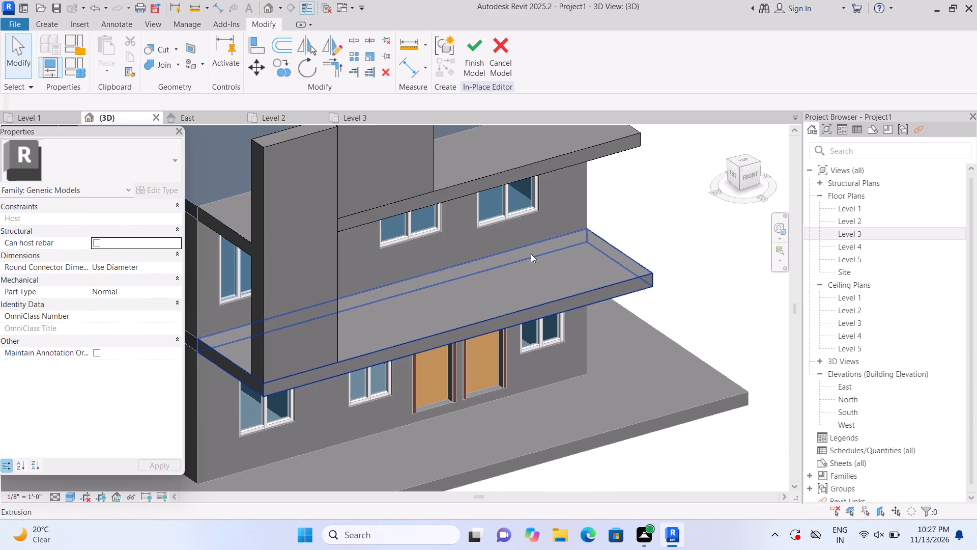
pyautogui.moveTo(529, 250); pyautogui.dragTo(518, 256, button='middle')
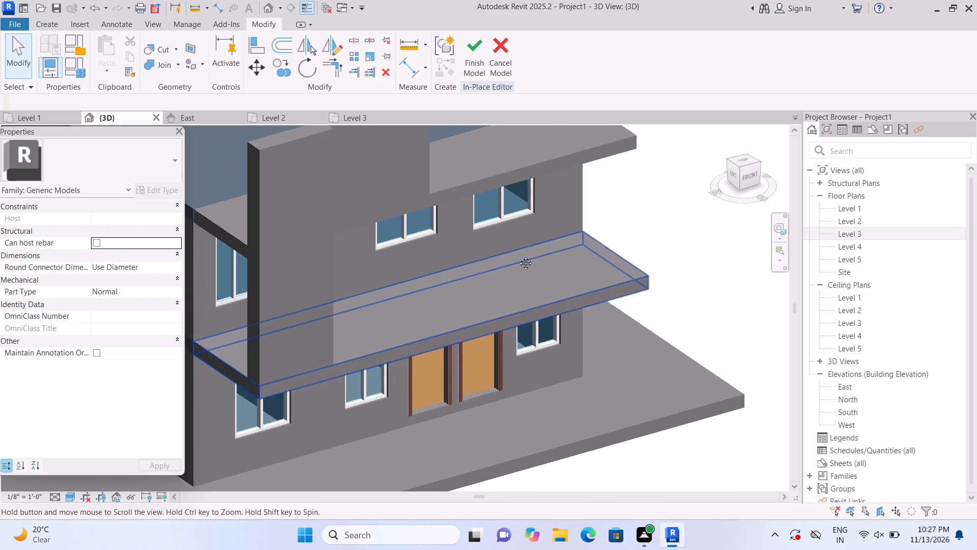
pyautogui.moveTo(518, 256); pyautogui.dragTo(489, 264, button='middle')
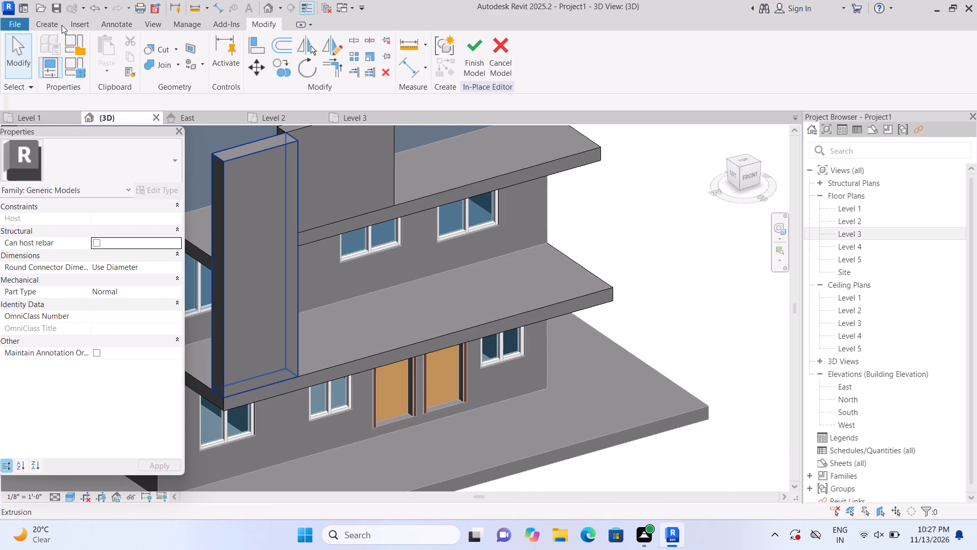
pyautogui.click(61, 25)
pyautogui.click(110, 64)
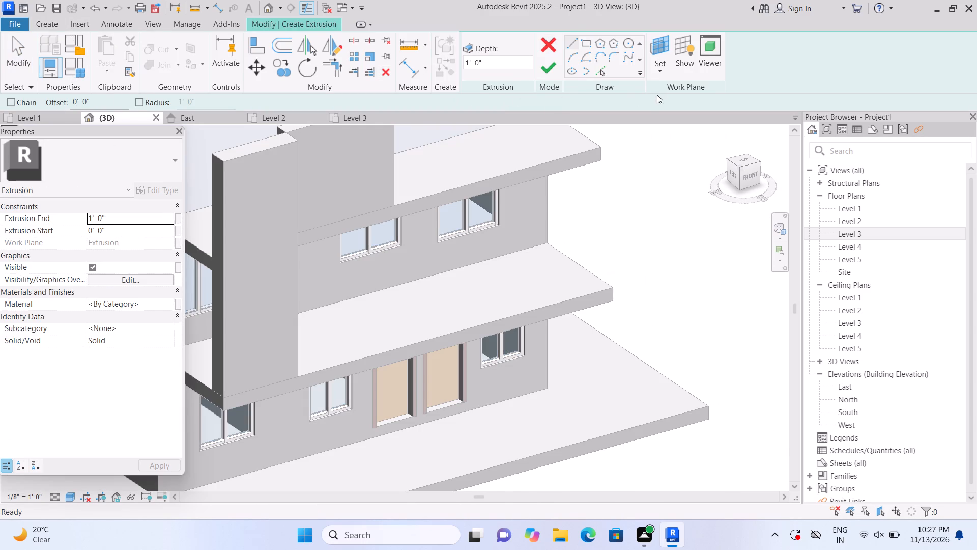
pyautogui.click(656, 75)
pyautogui.click(665, 114)
pyautogui.click(420, 304)
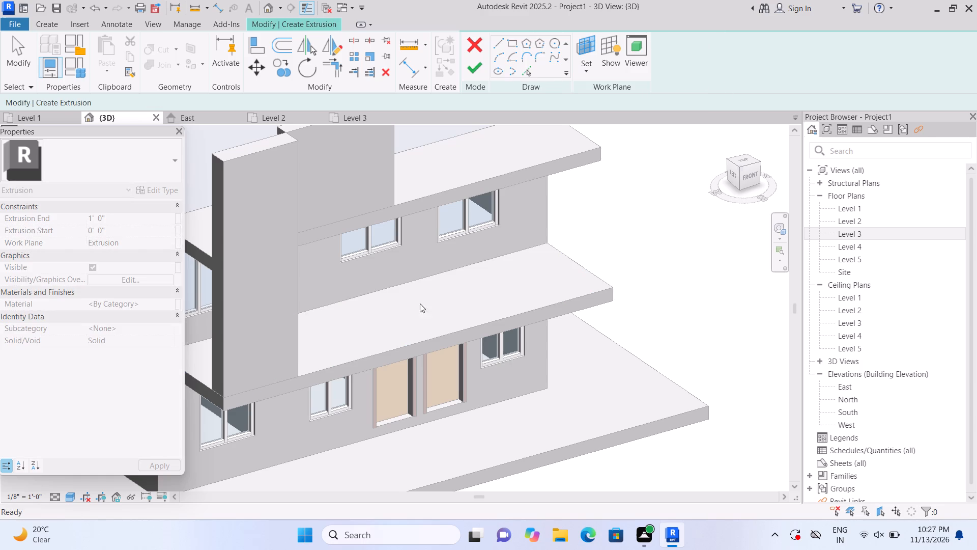
pyautogui.doubleClick(583, 45)
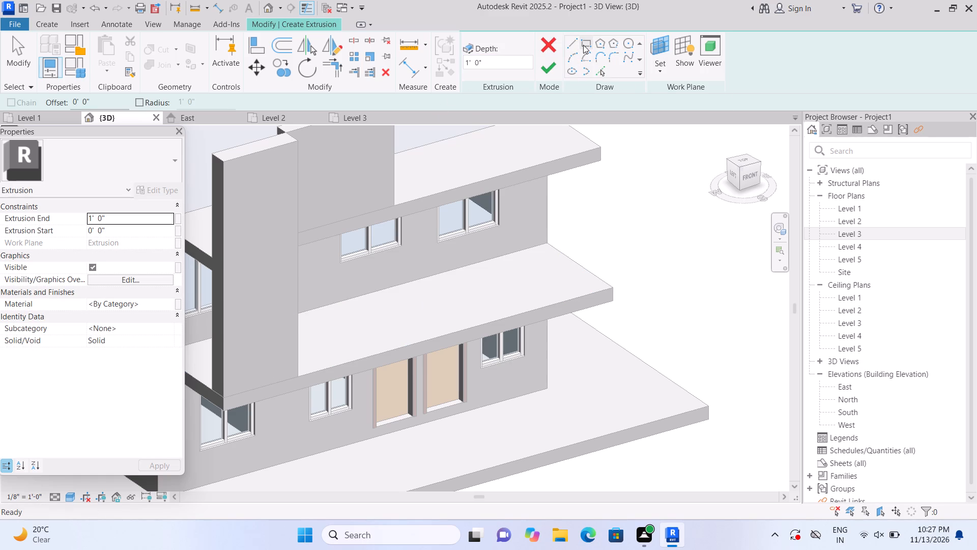
pyautogui.scroll(3, 299, 360)
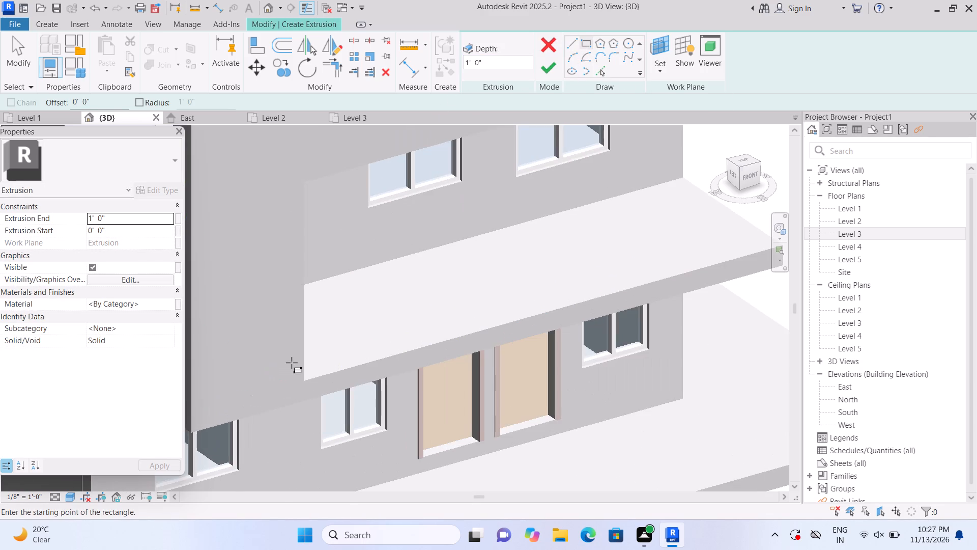
pyautogui.click(304, 378)
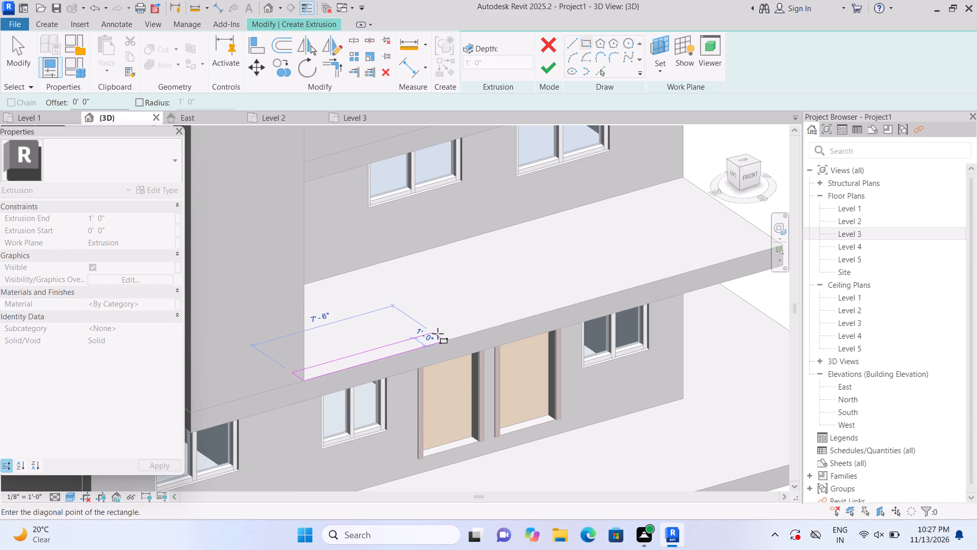
pyautogui.doubleClick(438, 334)
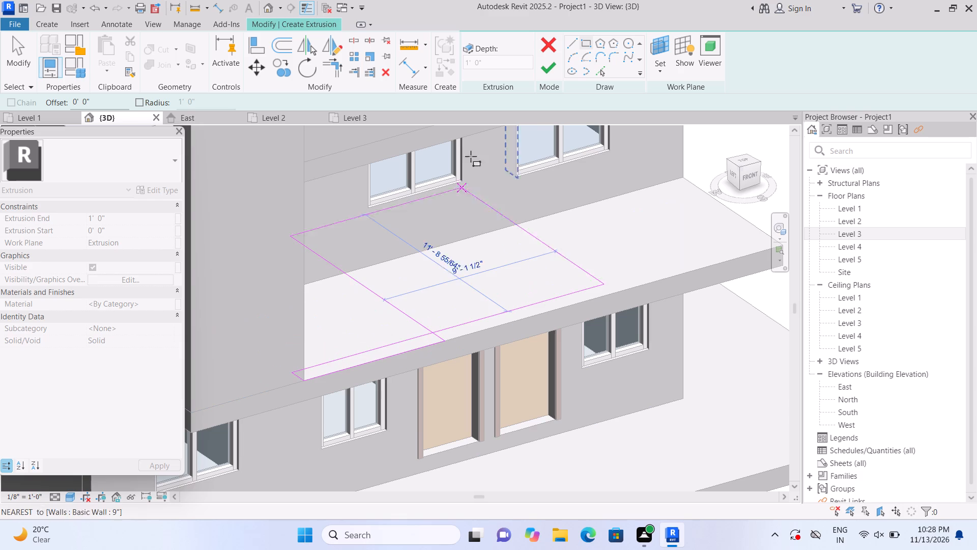
pyautogui.click(545, 68)
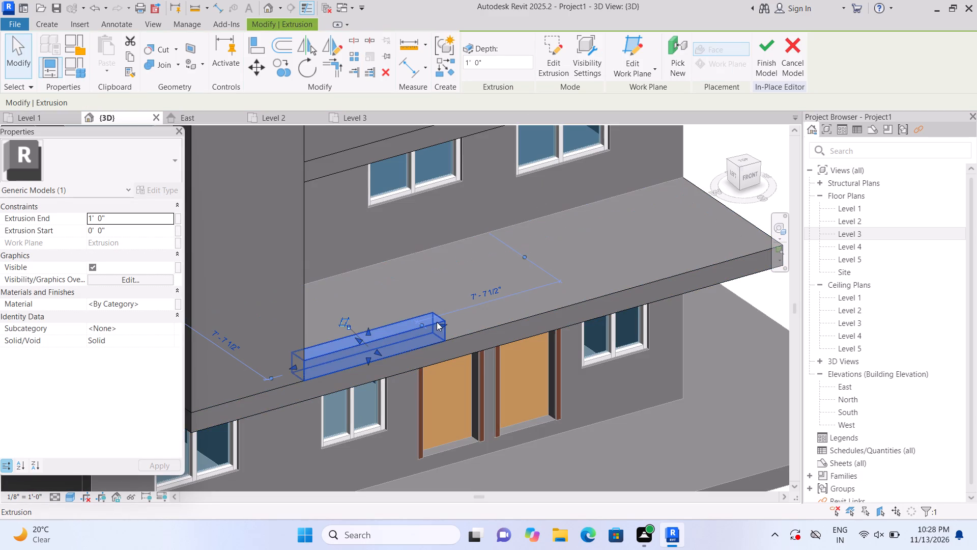
pyautogui.click(703, 160)
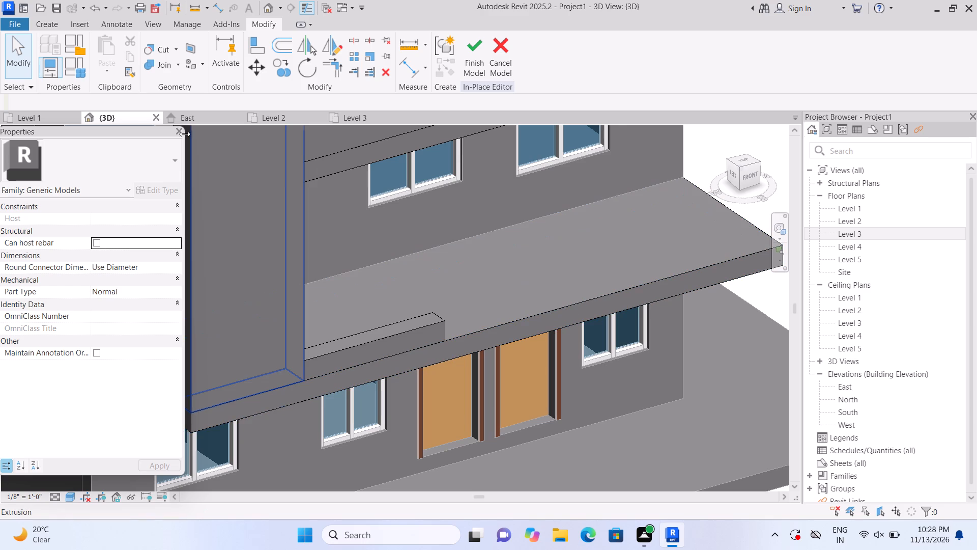
# Extrude a shorter, narrower rectangle 1' high on top of the low block, starting at the corner block, to form a second tier.
pyautogui.click(40, 24)
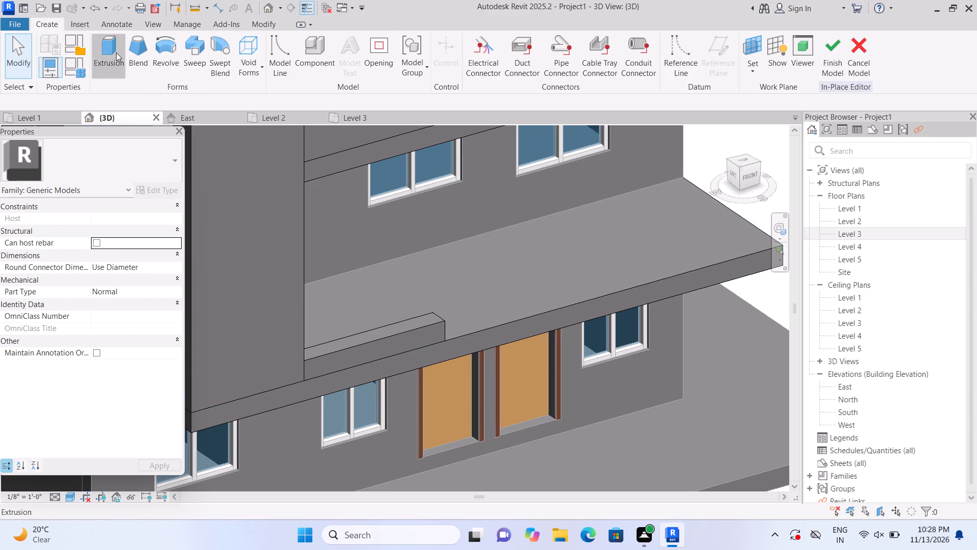
pyautogui.click(116, 52)
pyautogui.click(651, 70)
pyautogui.click(659, 108)
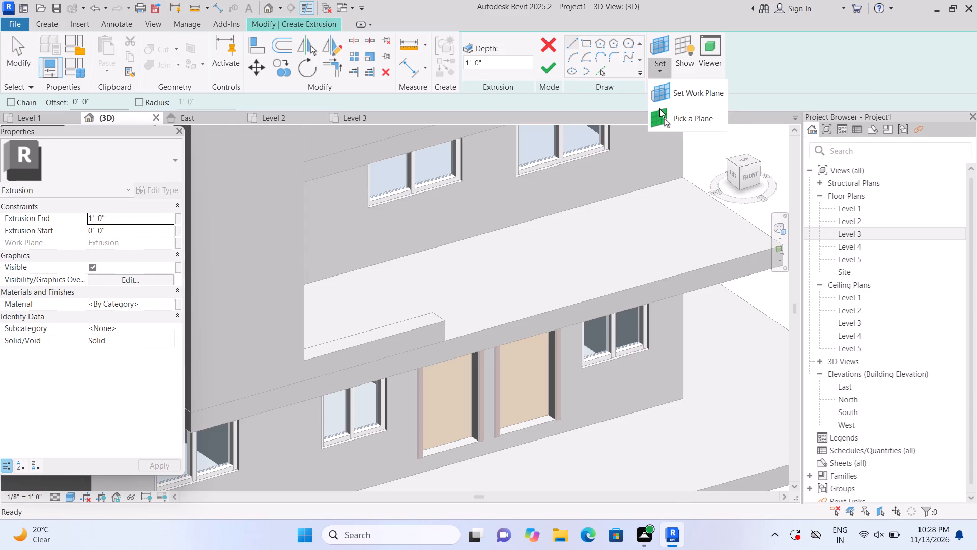
pyautogui.scroll(1, 449, 340)
pyautogui.click(408, 327)
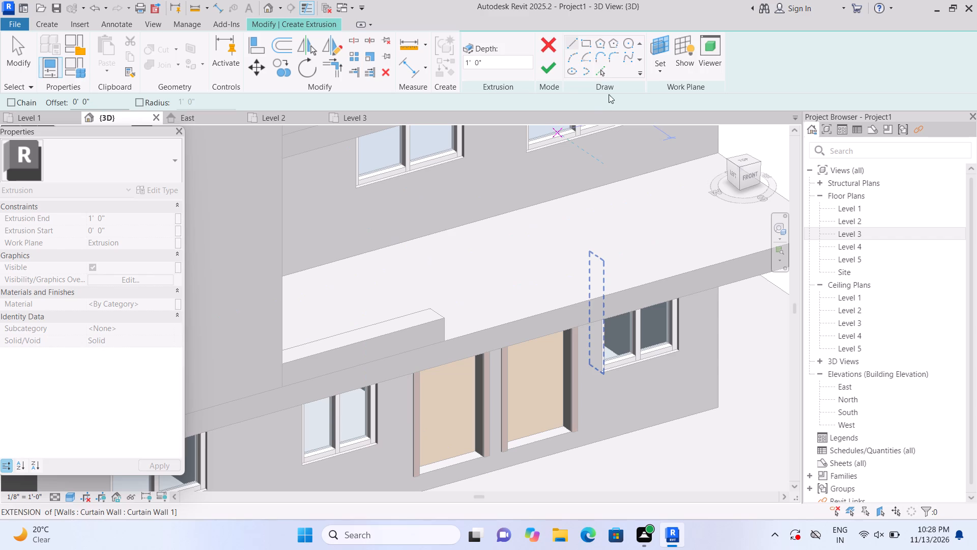
pyautogui.click(587, 43)
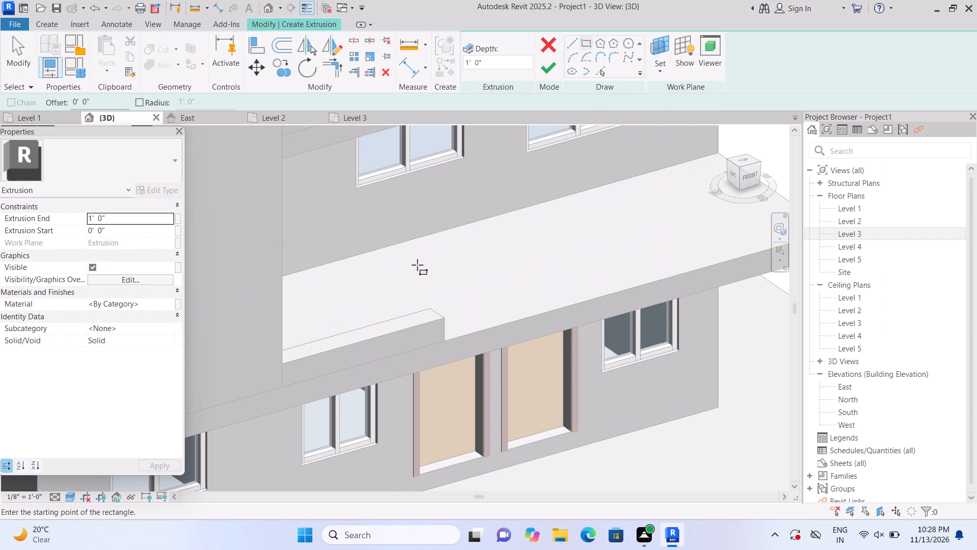
pyautogui.click(278, 362)
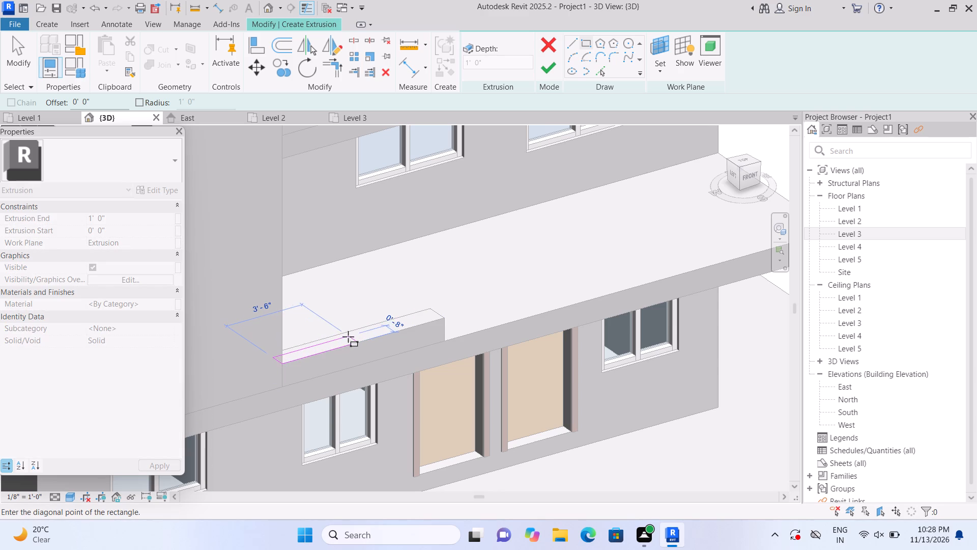
pyautogui.click(397, 324)
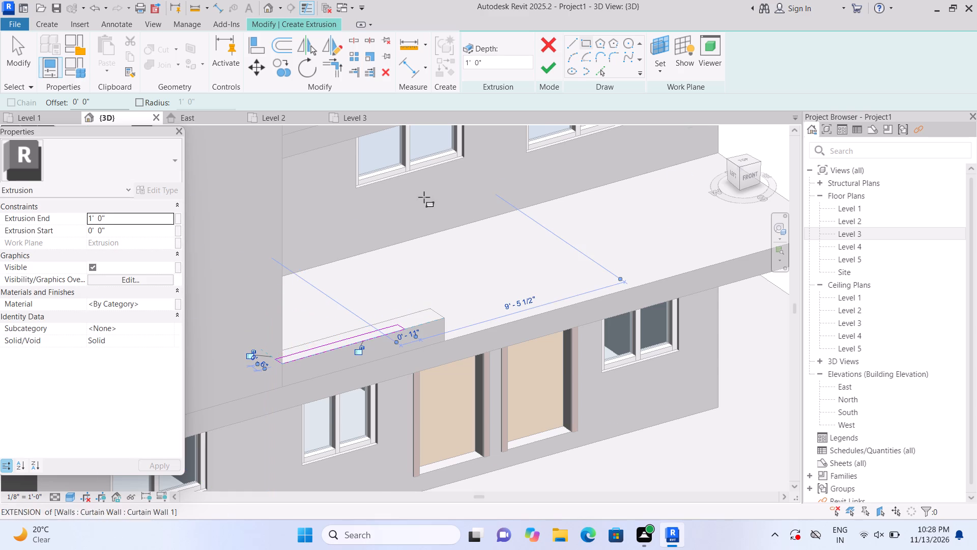
pyautogui.click(553, 69)
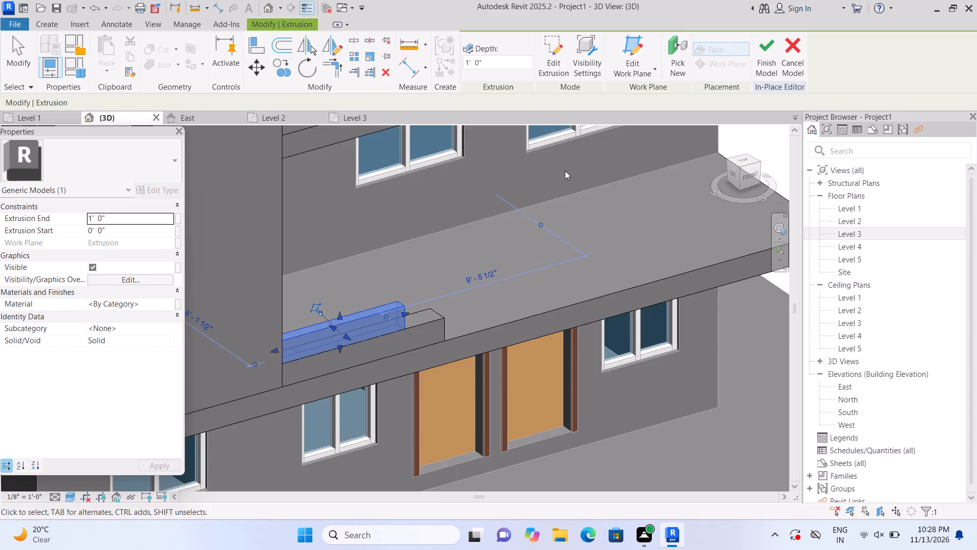
# Join the geometry of the tall corner block and the raised block on the Level 3 slab.
pyautogui.scroll(-2, 565, 173)
pyautogui.moveTo(573, 194); pyautogui.dragTo(546, 230, button='middle')
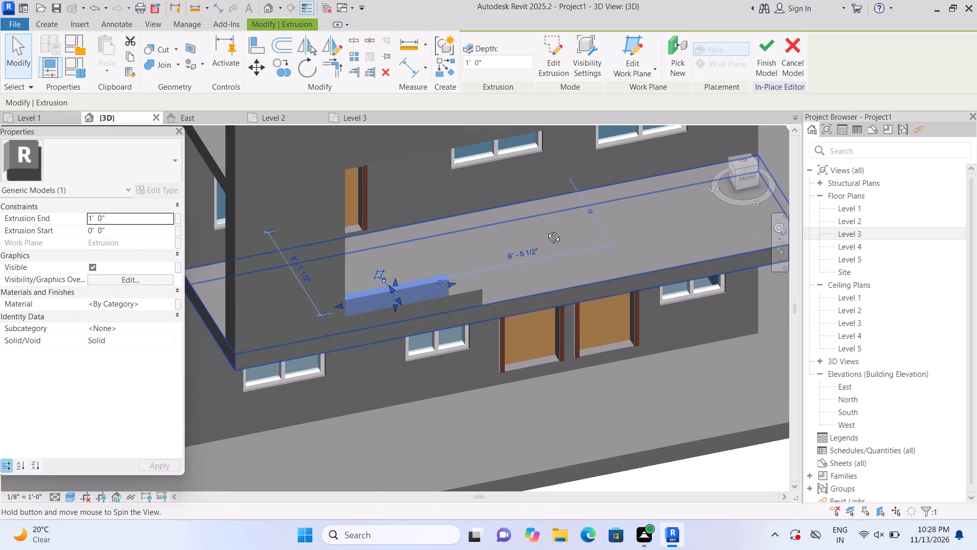
pyautogui.moveTo(546, 230); pyautogui.dragTo(499, 198, button='middle')
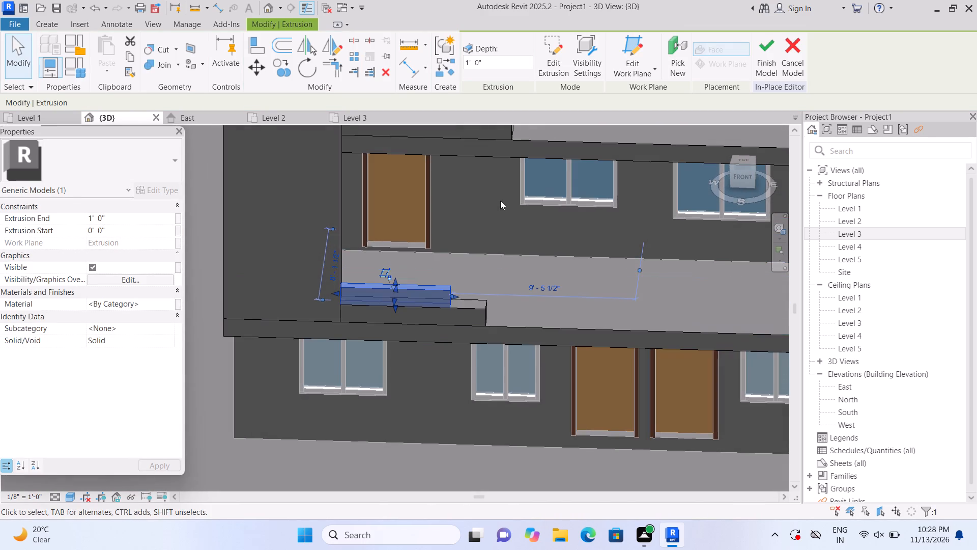
pyautogui.scroll(-1, 500, 203)
pyautogui.moveTo(513, 199); pyautogui.dragTo(507, 269, button='middle')
pyautogui.scroll(-3, 506, 268)
pyautogui.scroll(1, 505, 264)
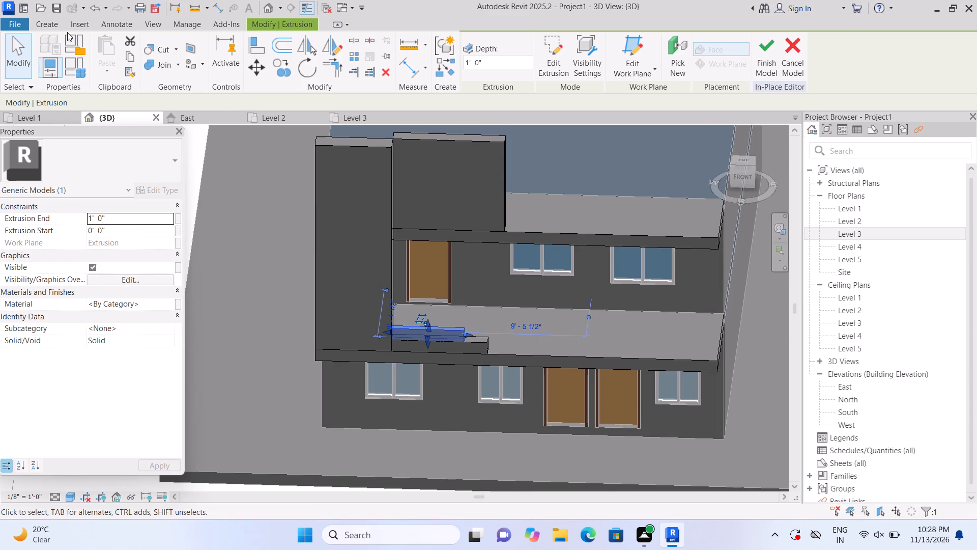
pyautogui.click(173, 66)
pyautogui.click(177, 65)
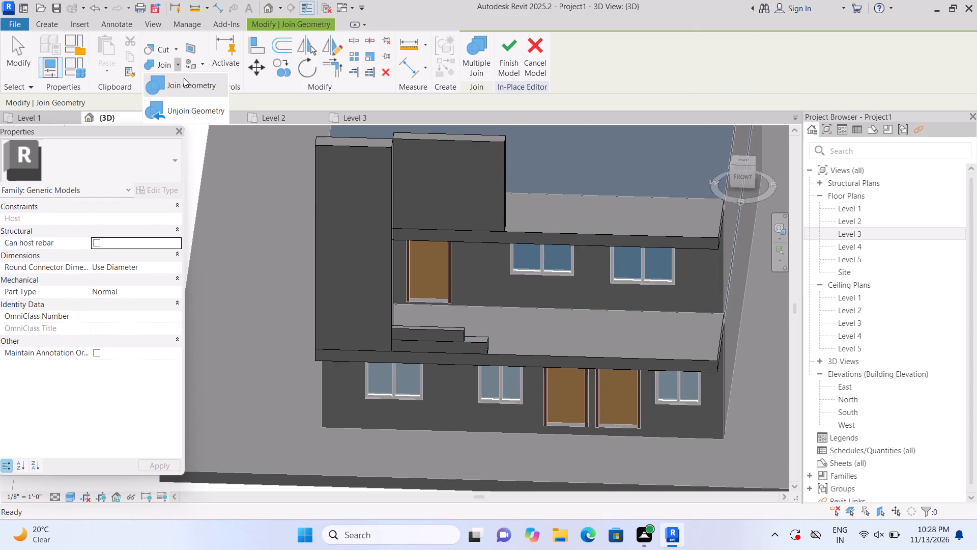
pyautogui.doubleClick(184, 79)
pyautogui.click(366, 163)
pyautogui.click(420, 168)
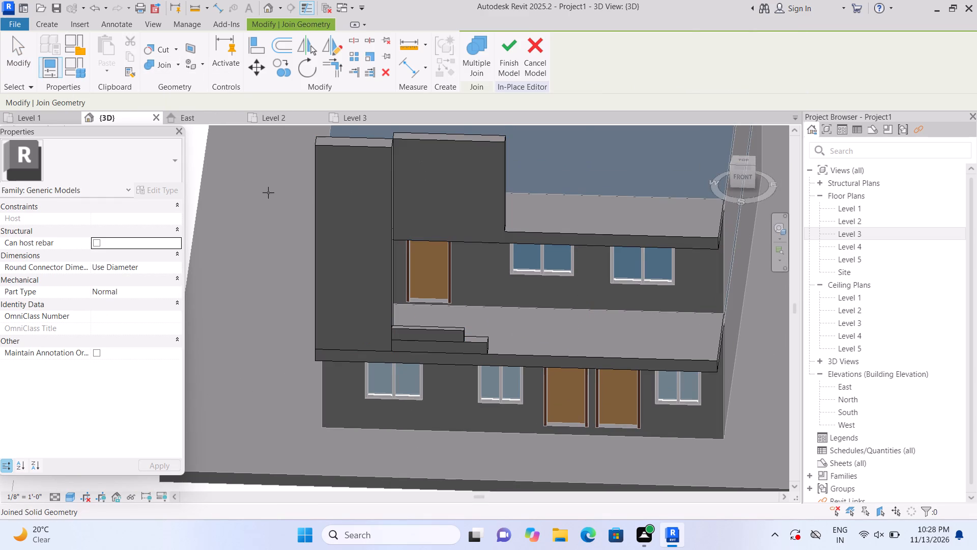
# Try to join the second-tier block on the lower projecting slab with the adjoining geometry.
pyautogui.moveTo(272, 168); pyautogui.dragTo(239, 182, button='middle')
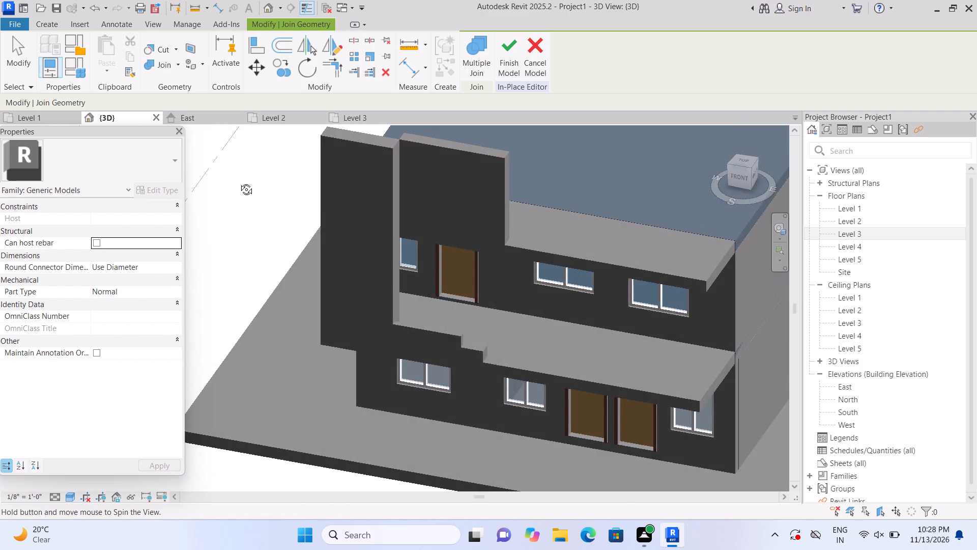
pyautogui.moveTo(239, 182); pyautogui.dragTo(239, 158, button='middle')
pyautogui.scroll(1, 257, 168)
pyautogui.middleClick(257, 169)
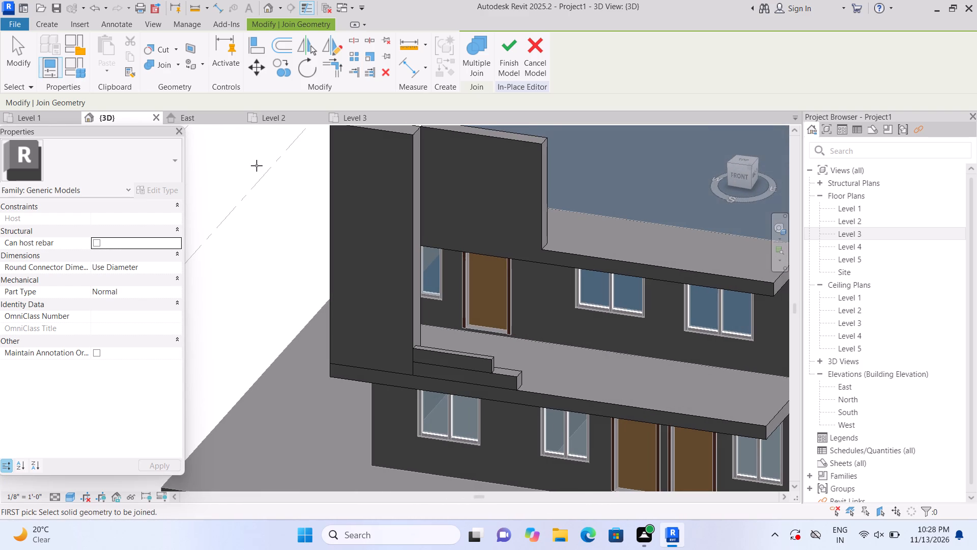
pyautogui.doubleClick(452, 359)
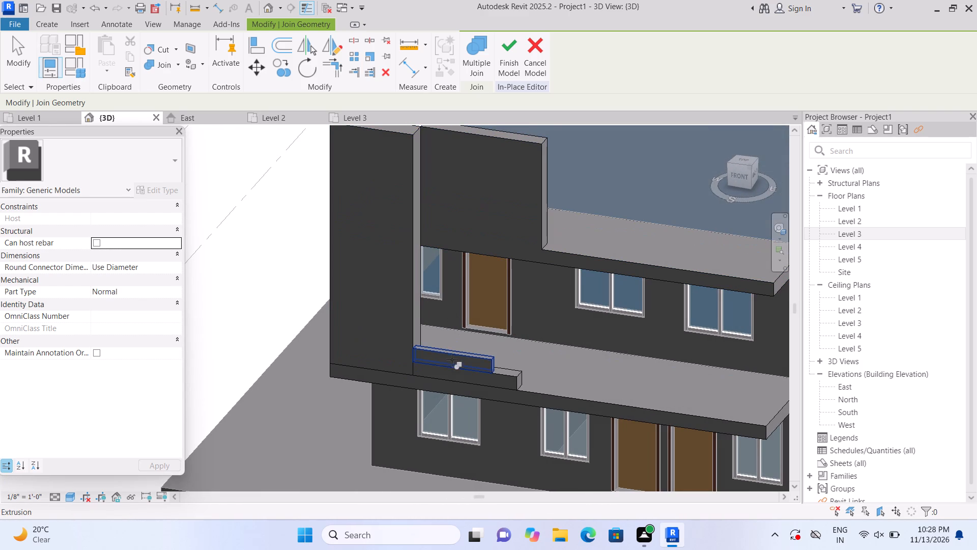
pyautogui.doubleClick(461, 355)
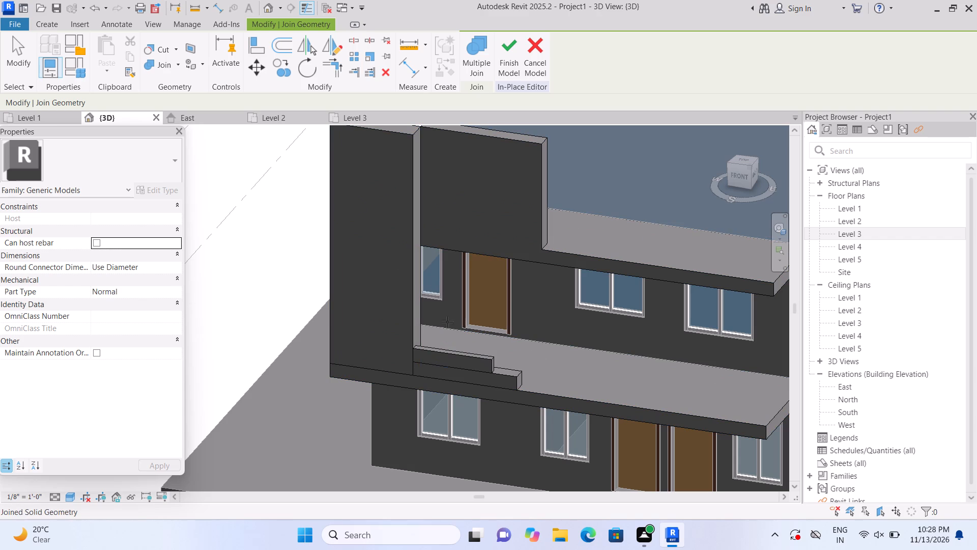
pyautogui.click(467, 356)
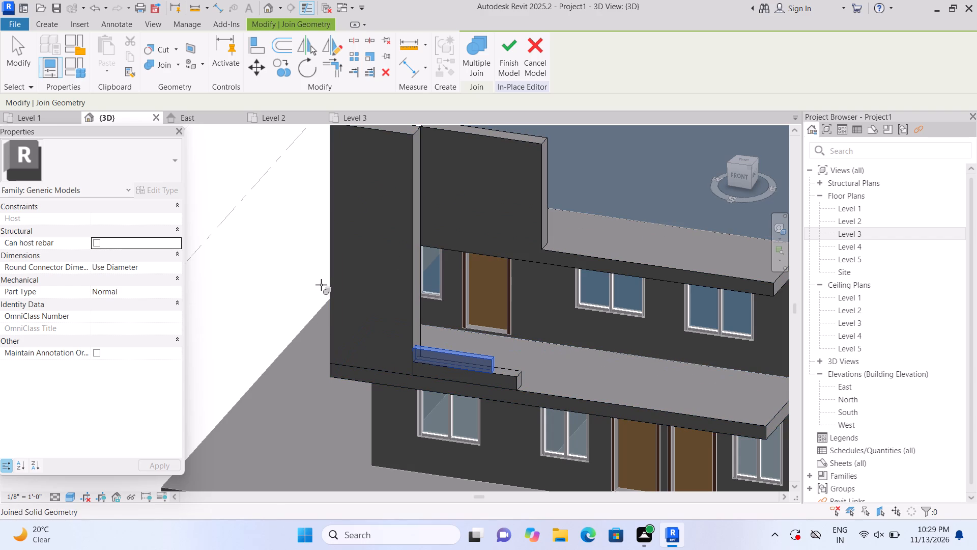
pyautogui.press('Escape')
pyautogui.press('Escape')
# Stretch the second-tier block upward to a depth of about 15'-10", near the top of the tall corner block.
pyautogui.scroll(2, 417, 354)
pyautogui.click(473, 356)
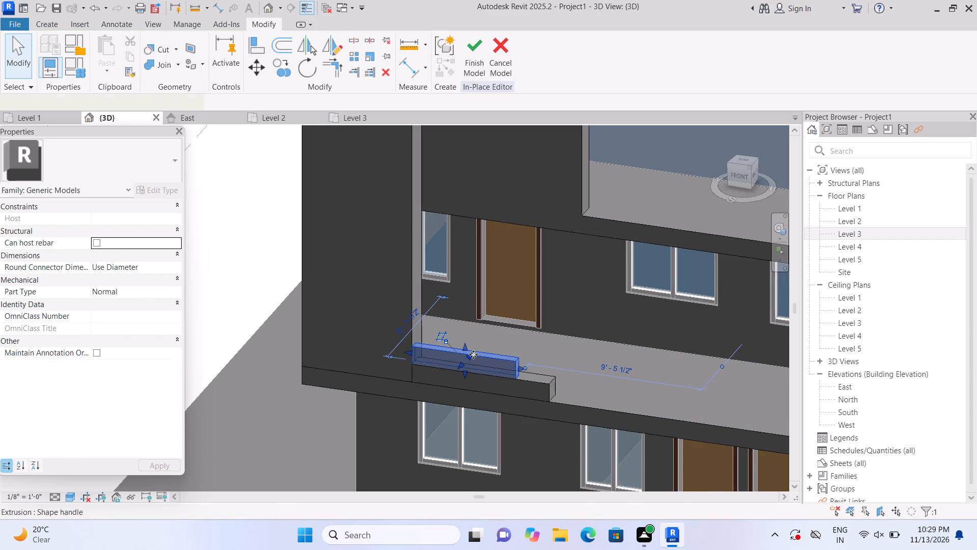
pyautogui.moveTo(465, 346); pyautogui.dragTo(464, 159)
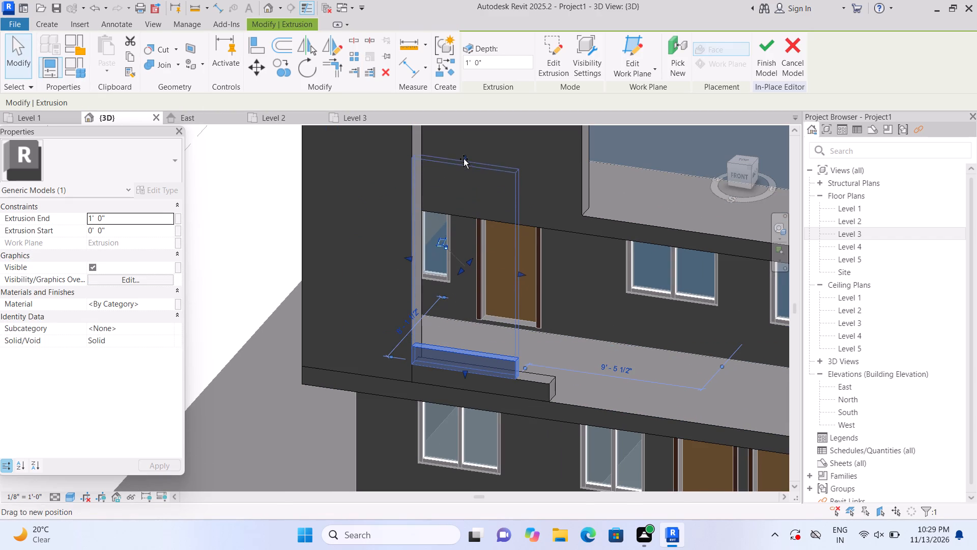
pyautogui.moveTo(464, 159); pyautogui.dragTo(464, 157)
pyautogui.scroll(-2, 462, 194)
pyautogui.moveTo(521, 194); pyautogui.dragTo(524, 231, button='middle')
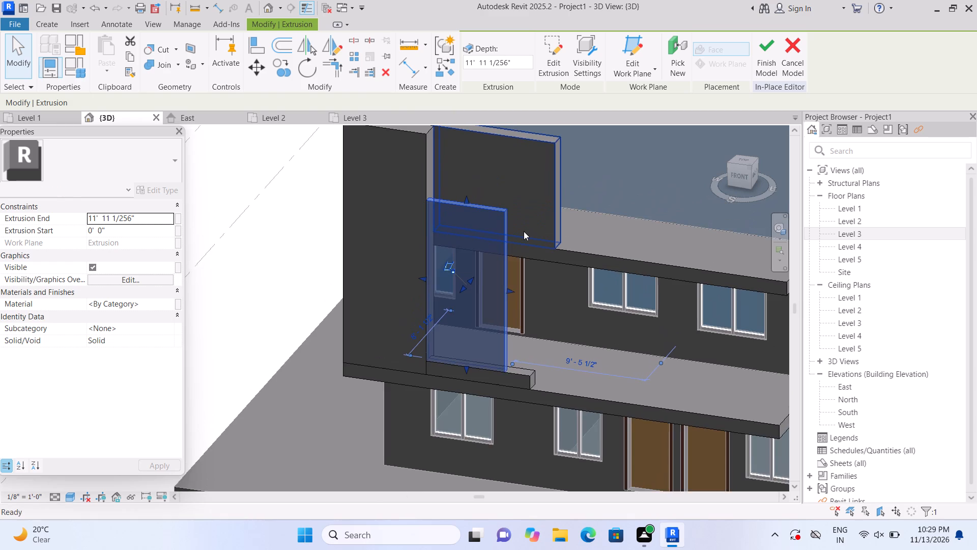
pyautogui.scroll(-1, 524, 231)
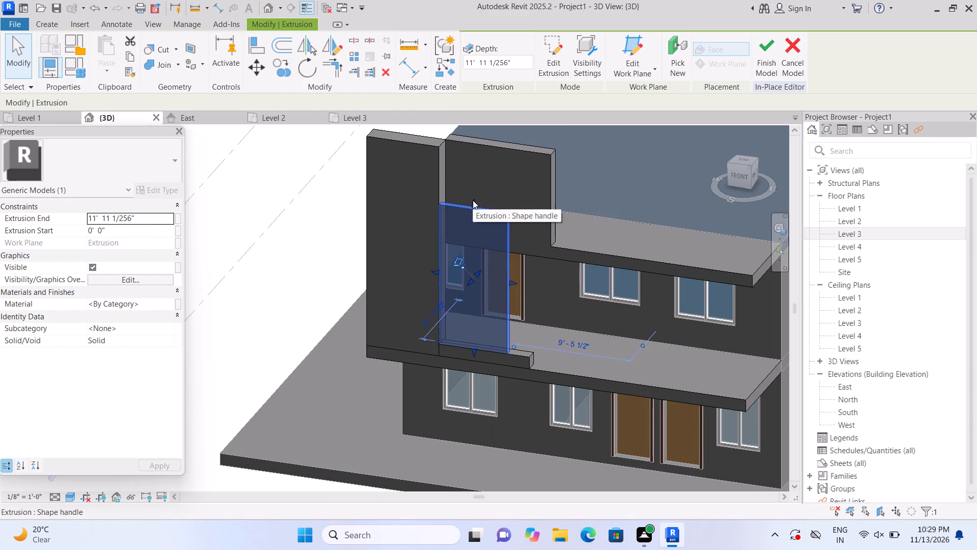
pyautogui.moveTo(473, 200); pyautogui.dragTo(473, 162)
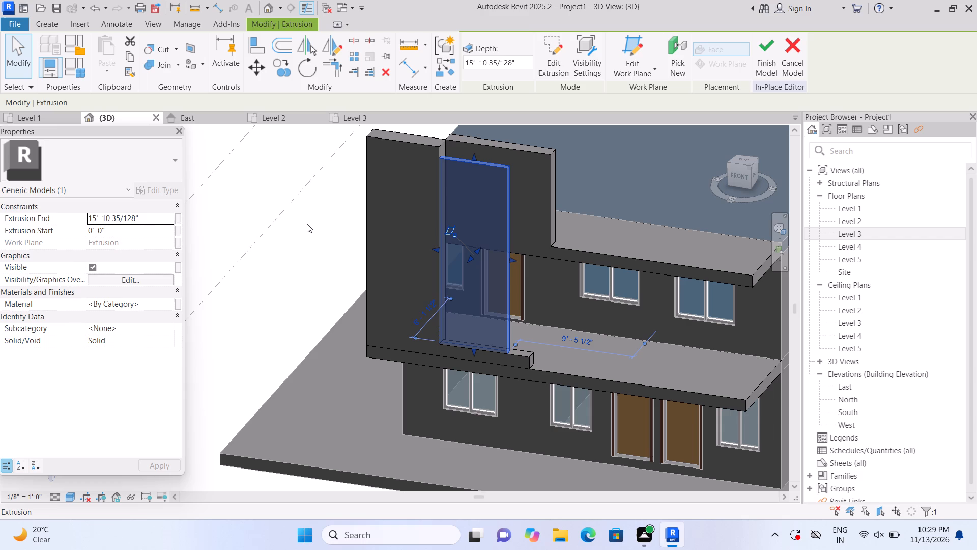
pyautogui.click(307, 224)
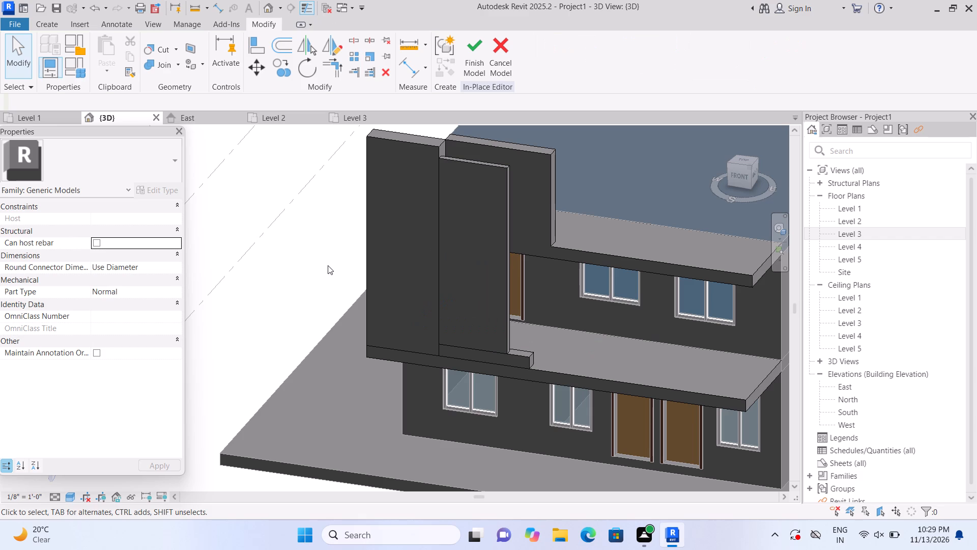
# Extend the Level 3 block's front face forward past the slab edge, toward the stretched second-tier block.
pyautogui.keyDown('shift'); pyautogui.moveTo(329, 267); pyautogui.dragTo(294, 289, button='middle'); pyautogui.keyUp('shift')
pyautogui.keyDown('shift'); pyautogui.scroll(1, 294, 289); pyautogui.keyUp('shift')
pyautogui.keyDown('shift'); pyautogui.moveTo(364, 324); pyautogui.dragTo(318, 332, button='middle'); pyautogui.keyUp('shift')
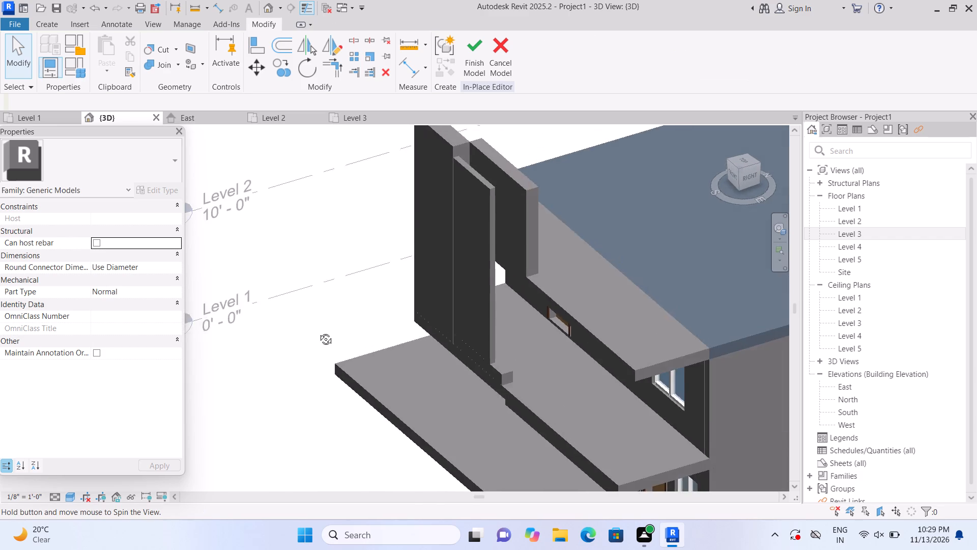
pyautogui.keyDown('shift'); pyautogui.moveTo(318, 332); pyautogui.dragTo(292, 322, button='middle'); pyautogui.keyUp('shift')
pyautogui.scroll(1, 505, 252)
pyautogui.moveTo(506, 254); pyautogui.dragTo(517, 298, button='middle')
pyautogui.scroll(1, 511, 280)
pyautogui.click(519, 250)
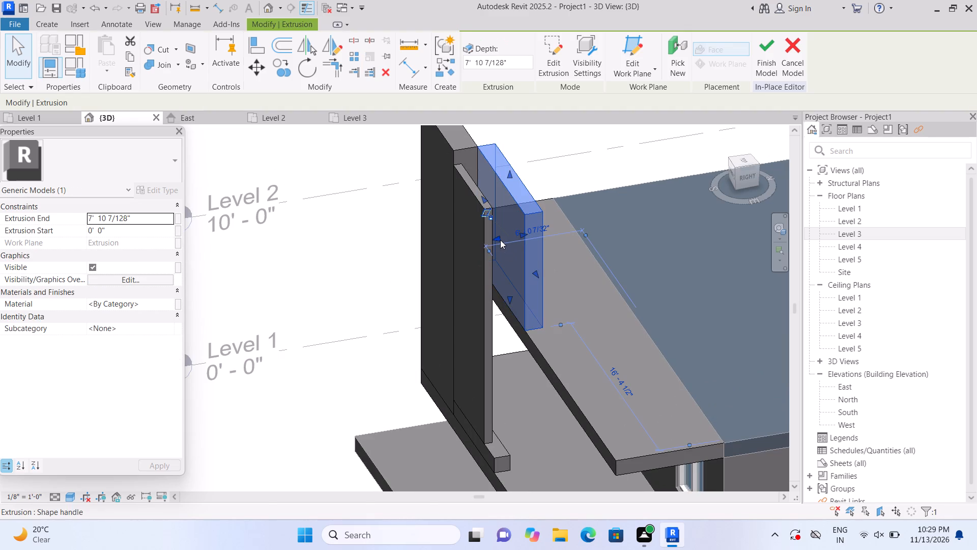
pyautogui.moveTo(498, 236); pyautogui.dragTo(484, 236)
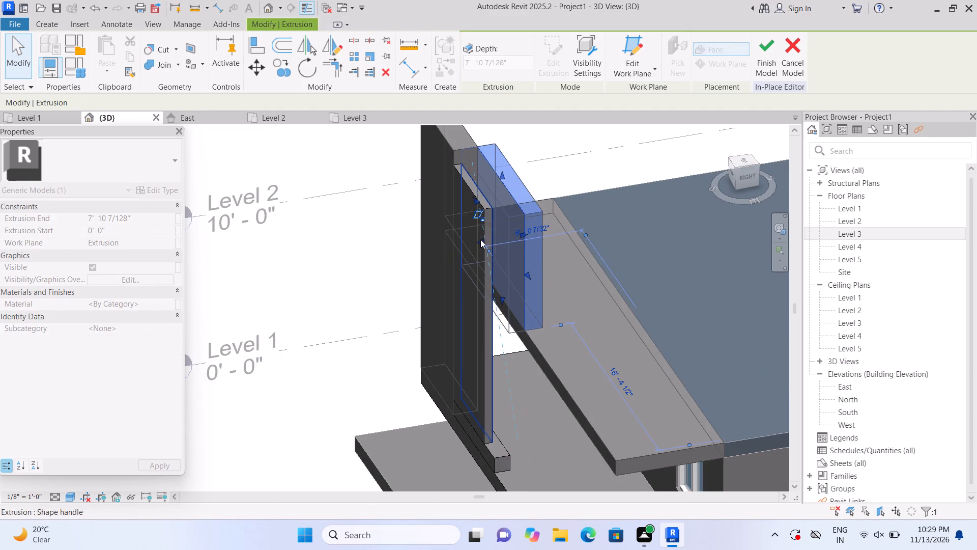
pyautogui.click(341, 268)
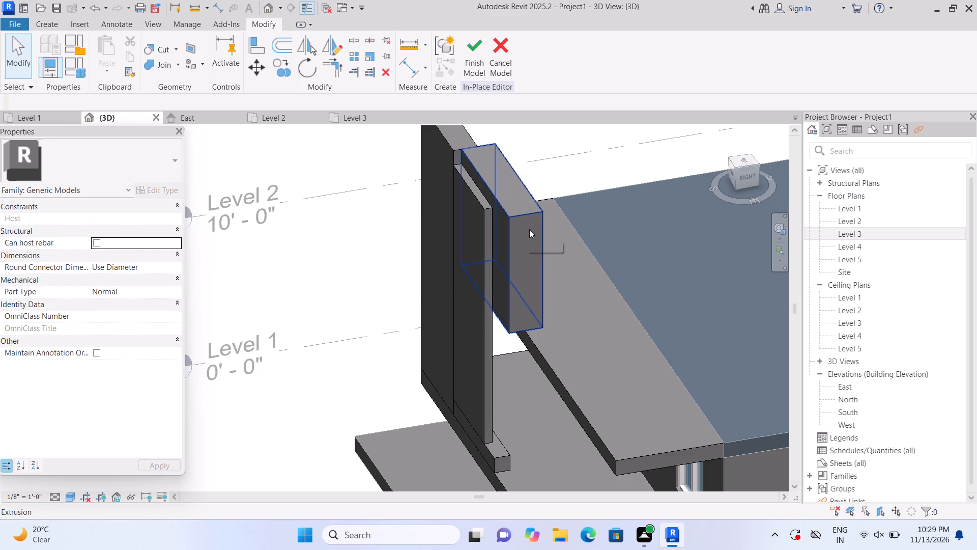
# Extend the Level 3 block's front face further forward, flush with the front of the tall corner block.
pyautogui.keyDown('shift'); pyautogui.moveTo(399, 242); pyautogui.dragTo(510, 240, button='middle'); pyautogui.keyUp('shift')
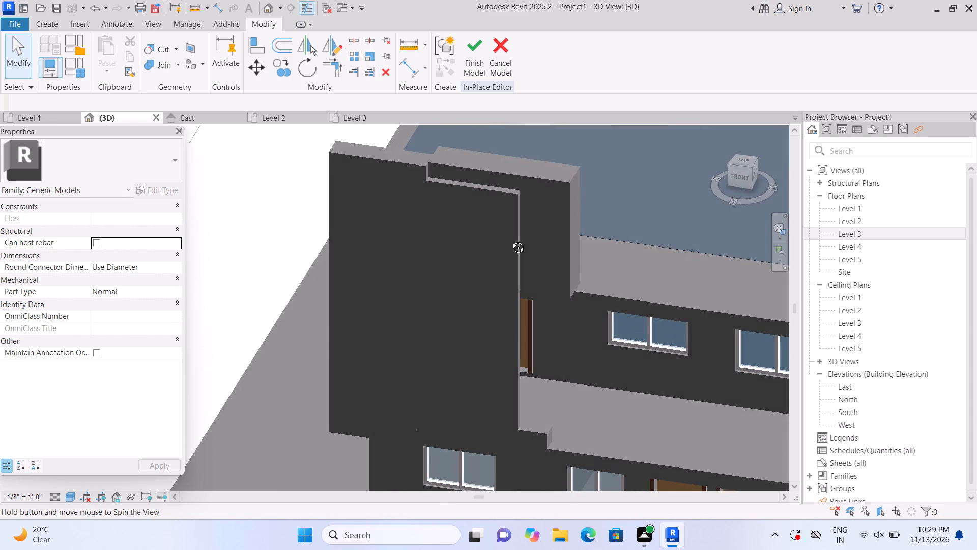
pyautogui.keyDown('shift'); pyautogui.moveTo(510, 240); pyautogui.dragTo(502, 235, button='middle'); pyautogui.keyUp('shift')
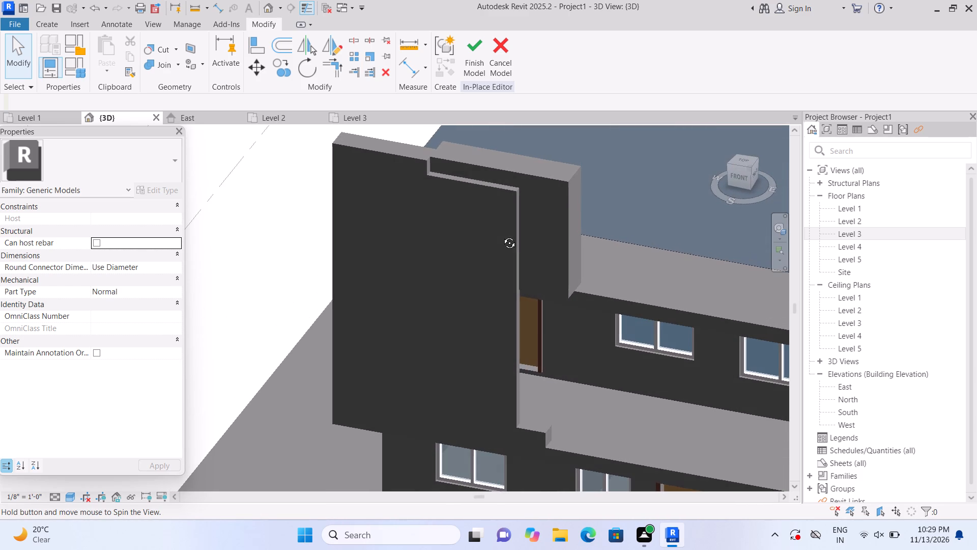
pyautogui.keyDown('shift'); pyautogui.moveTo(502, 235); pyautogui.dragTo(502, 234, button='middle'); pyautogui.keyUp('shift')
pyautogui.click(505, 163)
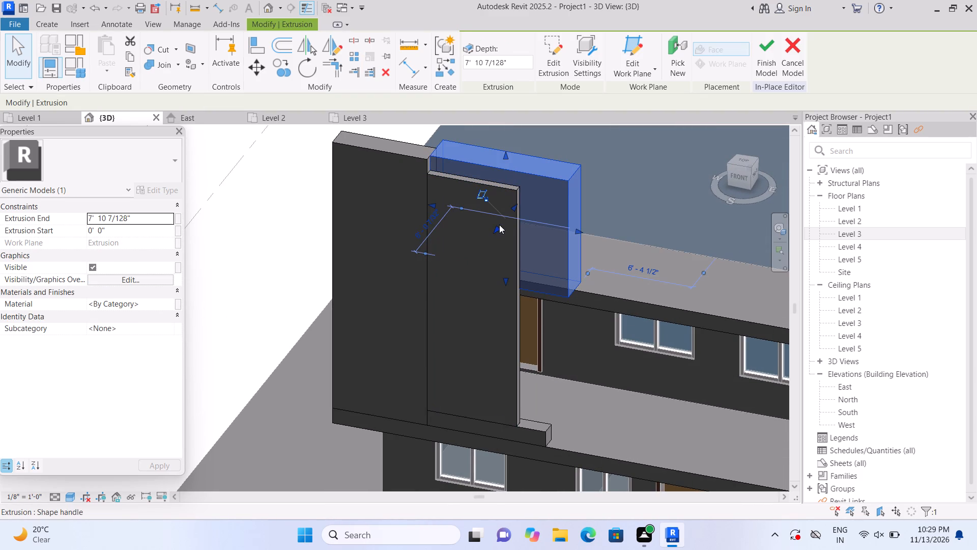
pyautogui.moveTo(498, 226); pyautogui.dragTo(494, 232)
pyautogui.click(255, 259)
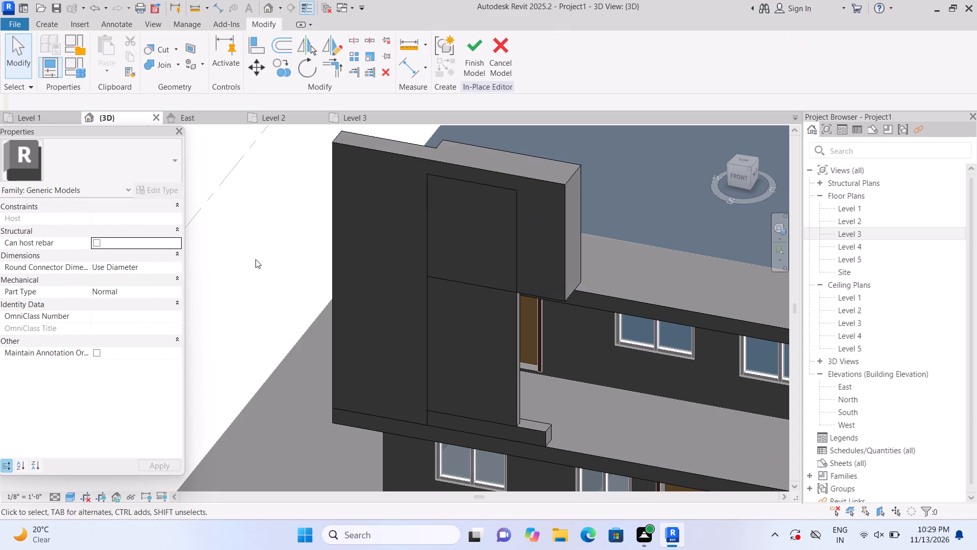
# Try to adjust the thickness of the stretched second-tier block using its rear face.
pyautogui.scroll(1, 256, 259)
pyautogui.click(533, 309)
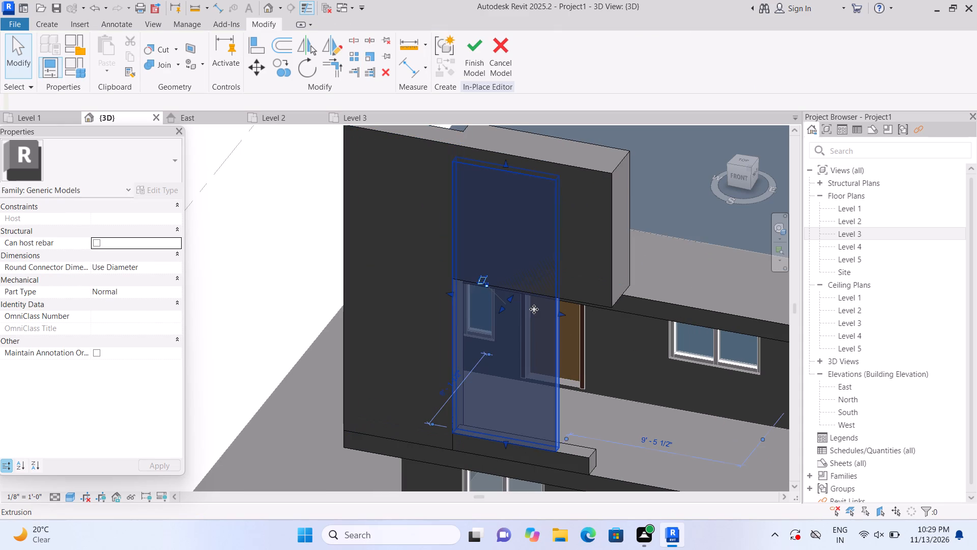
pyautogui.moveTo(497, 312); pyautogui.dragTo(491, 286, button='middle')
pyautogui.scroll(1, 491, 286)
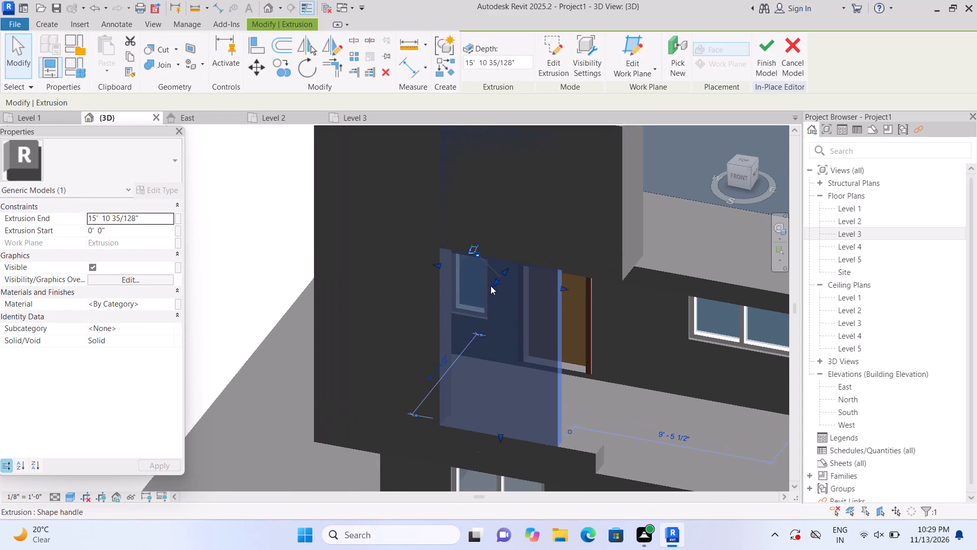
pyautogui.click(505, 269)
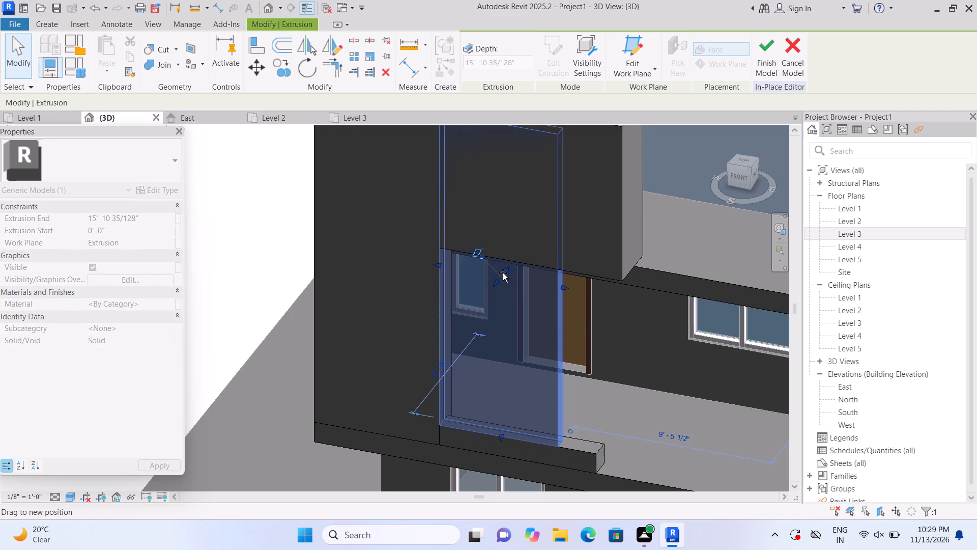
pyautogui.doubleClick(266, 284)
# Delete the stretched second-tier block, keeping the low block on the lower projecting slab.
pyautogui.scroll(-1, 266, 284)
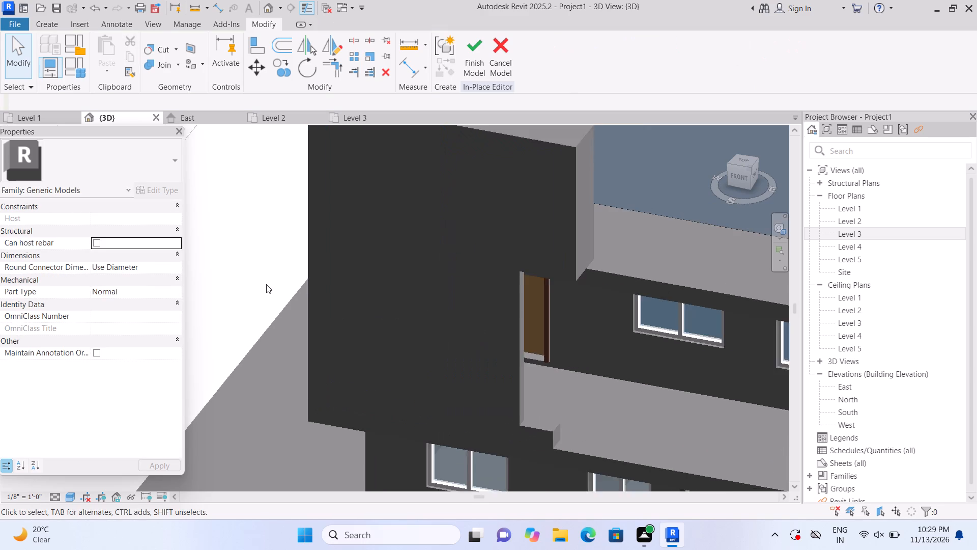
pyautogui.scroll(-1, 266, 284)
pyautogui.click(447, 242)
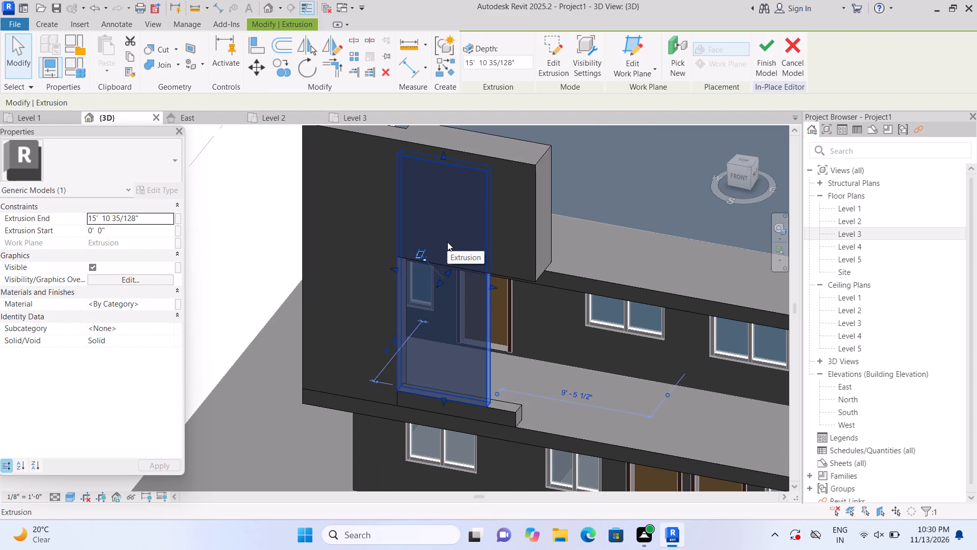
pyautogui.press('Delete')
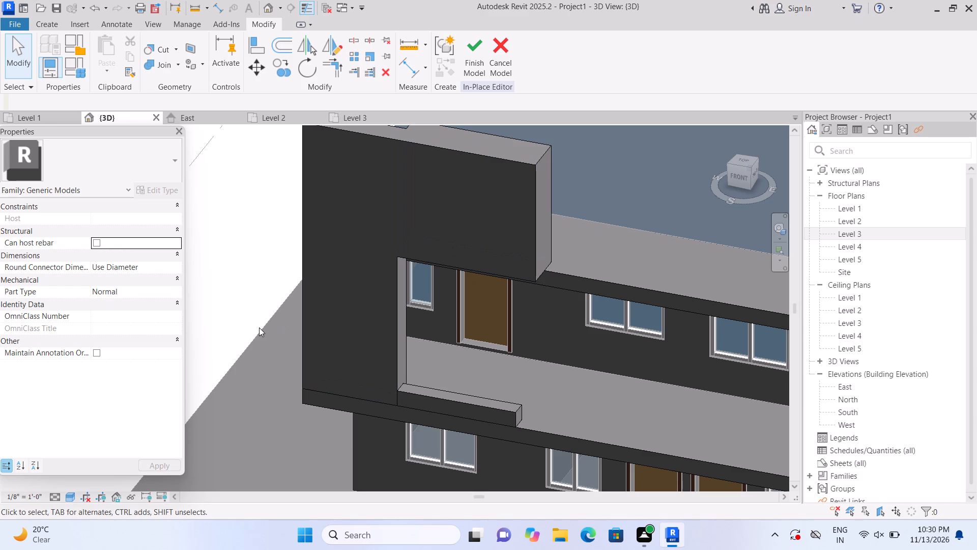
# Move the Level 3 block's rear face slightly forward to reduce its thickness beside the tall corner block.
pyautogui.scroll(-5, 220, 306)
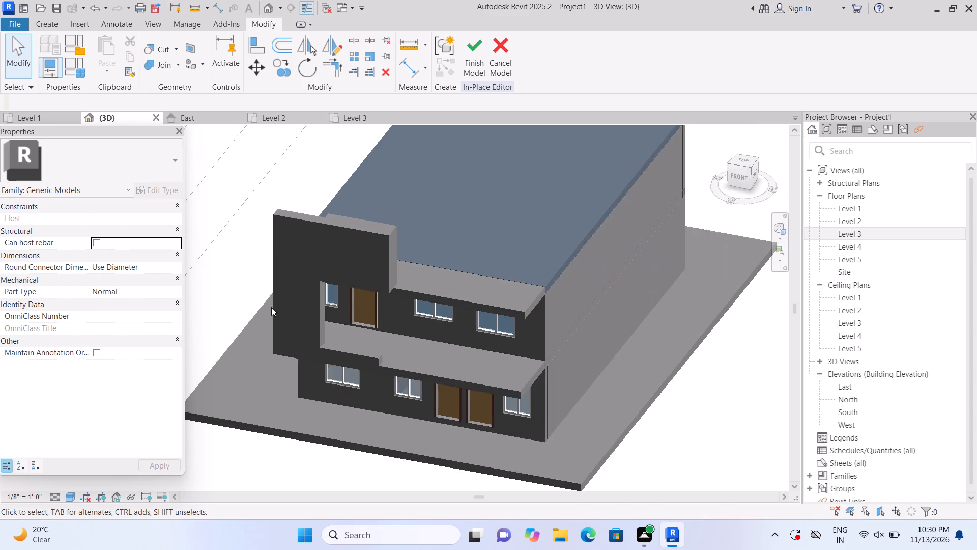
pyautogui.scroll(3, 265, 322)
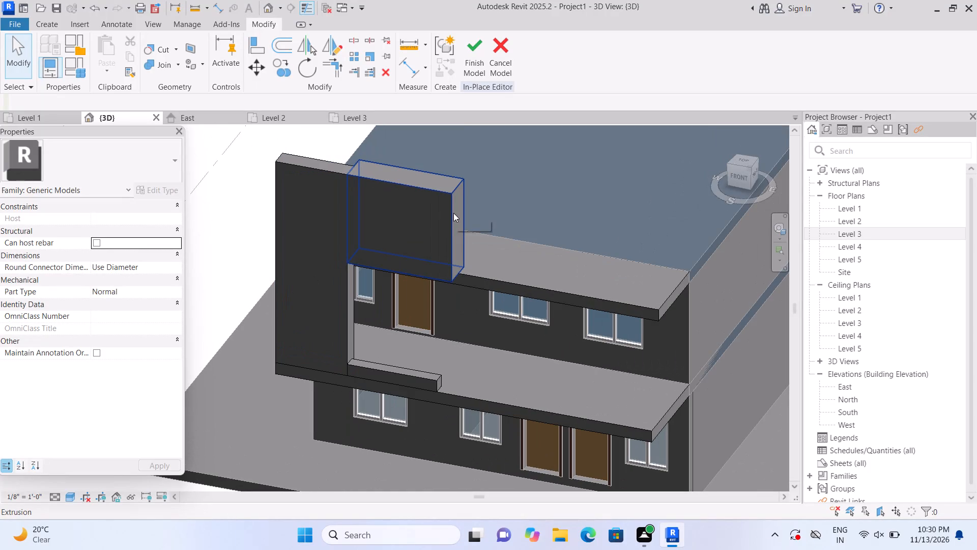
pyautogui.moveTo(423, 222); pyautogui.dragTo(427, 271, button='middle')
pyautogui.scroll(1, 420, 266)
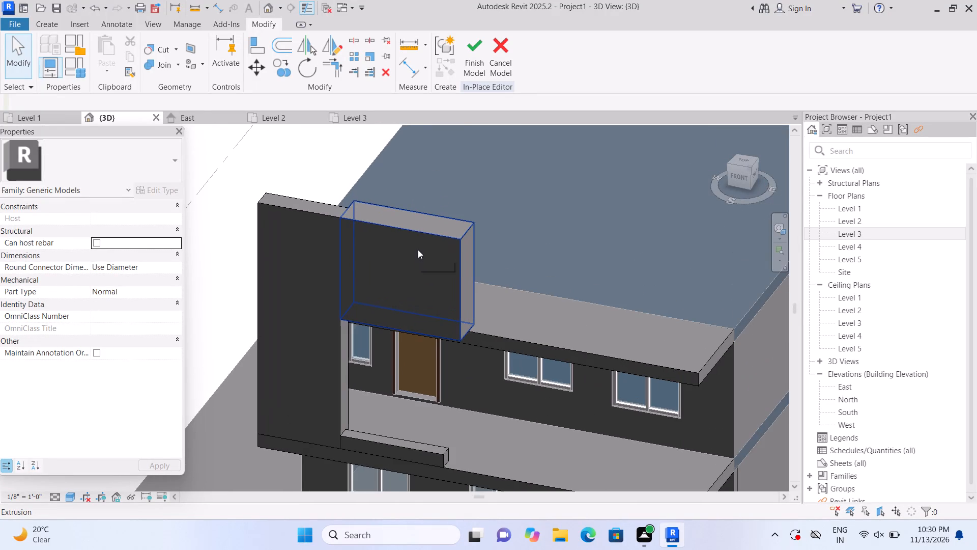
pyautogui.click(418, 250)
pyautogui.moveTo(420, 256); pyautogui.dragTo(419, 262)
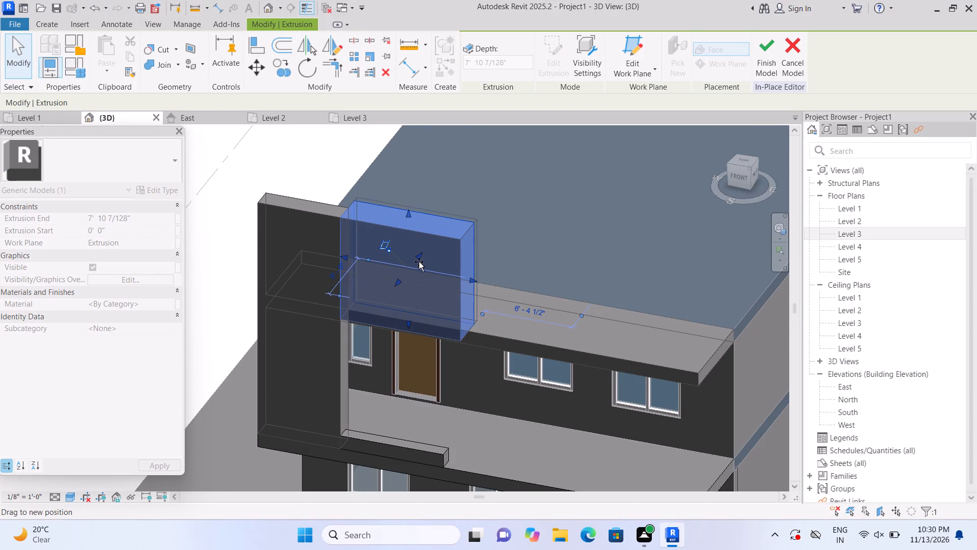
pyautogui.moveTo(419, 262); pyautogui.dragTo(414, 268)
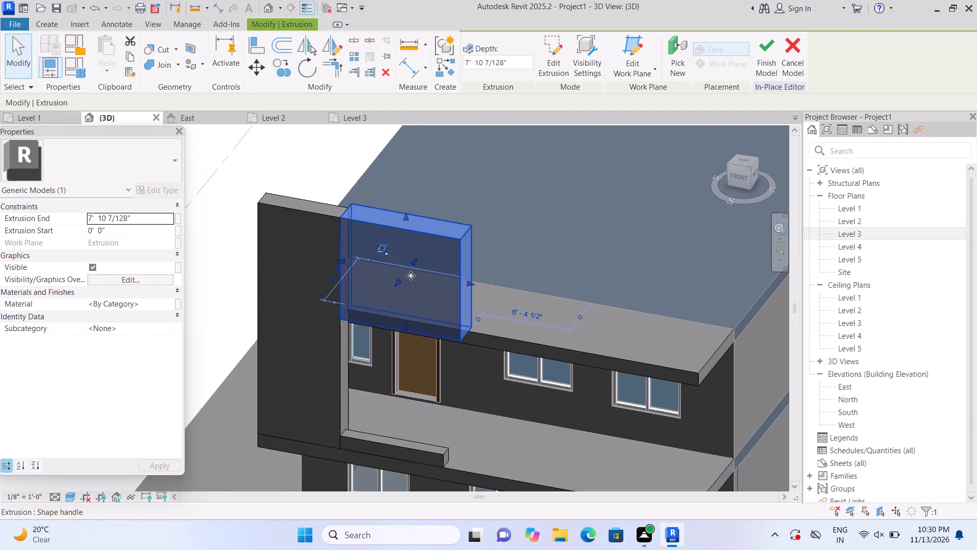
pyautogui.moveTo(414, 260); pyautogui.dragTo(412, 267)
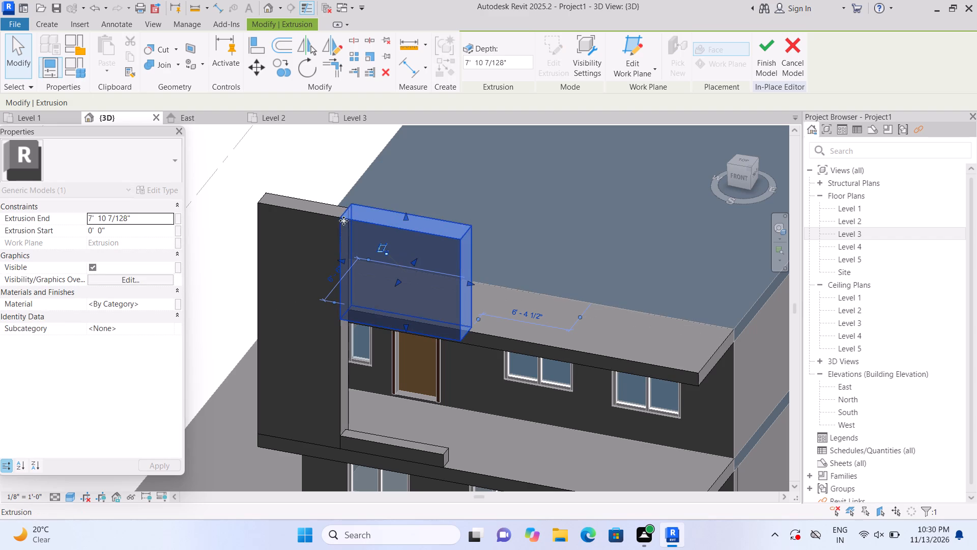
pyautogui.click(328, 174)
# Move the Level 3 block's rear face further forward, flush with the rear of the tall corner block.
pyautogui.scroll(-2, 328, 174)
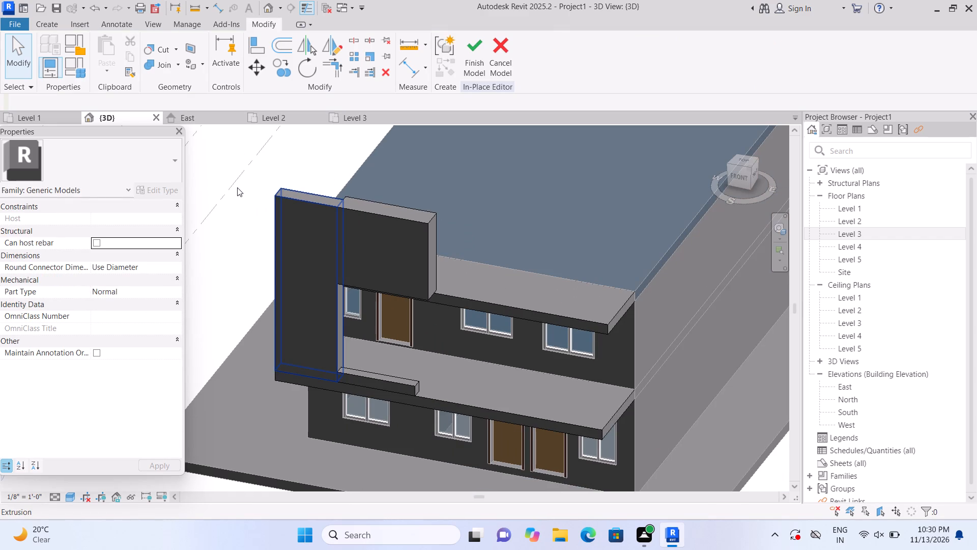
pyautogui.keyDown('shift'); pyautogui.moveTo(242, 188); pyautogui.dragTo(466, 213, button='middle'); pyautogui.keyUp('shift')
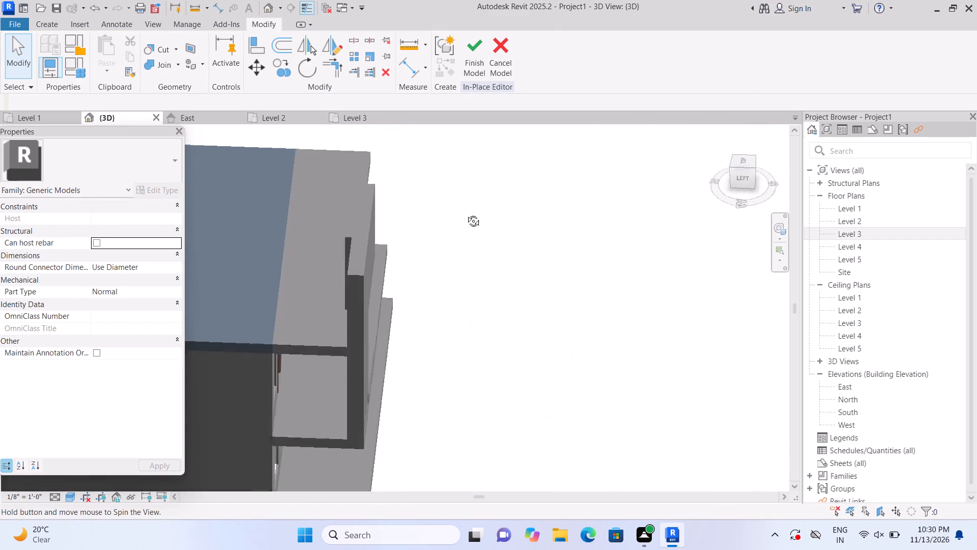
pyautogui.keyDown('shift'); pyautogui.moveTo(466, 213); pyautogui.dragTo(528, 198, button='middle'); pyautogui.keyUp('shift')
pyautogui.scroll(7, 396, 251)
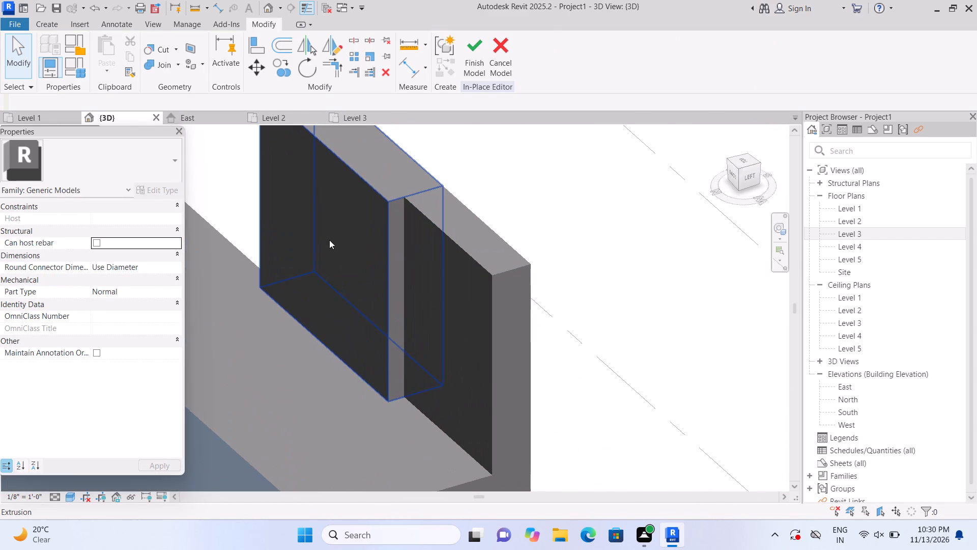
pyautogui.click(329, 240)
pyautogui.moveTo(317, 244); pyautogui.dragTo(335, 239)
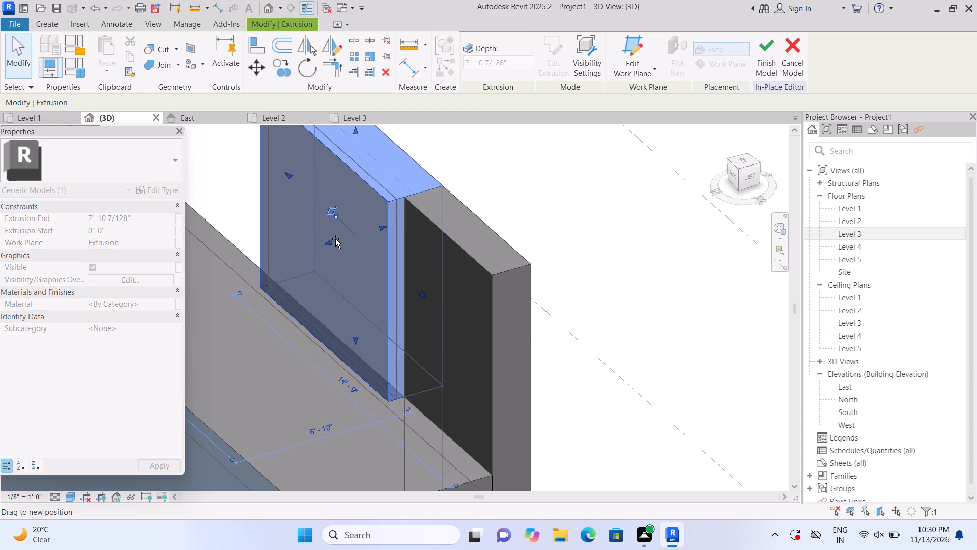
pyautogui.moveTo(335, 239); pyautogui.dragTo(336, 239)
pyautogui.click(336, 239)
pyautogui.click(605, 228)
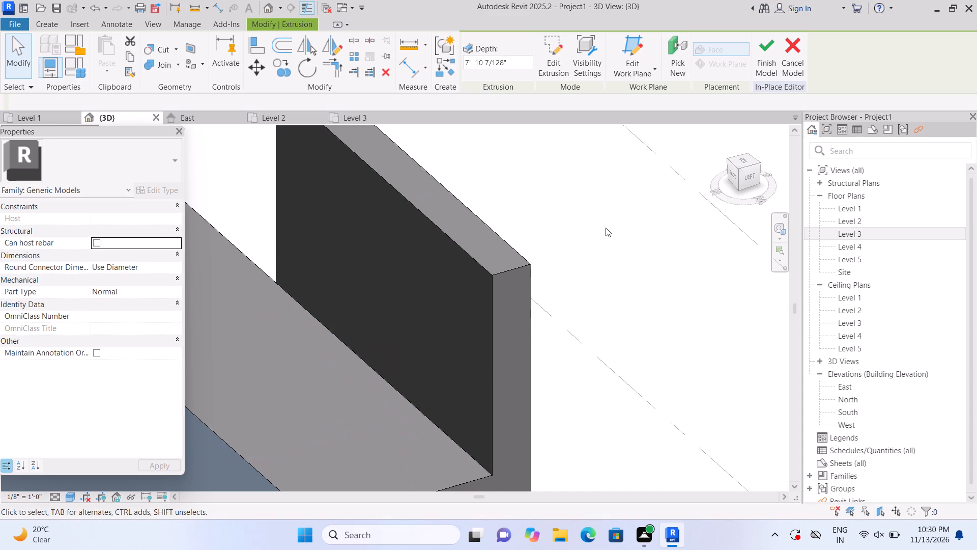
# Examine the tall corner block, the Level 3 block and the low slab block from the rear, side and front.
pyautogui.moveTo(612, 243); pyautogui.dragTo(585, 280, button='middle')
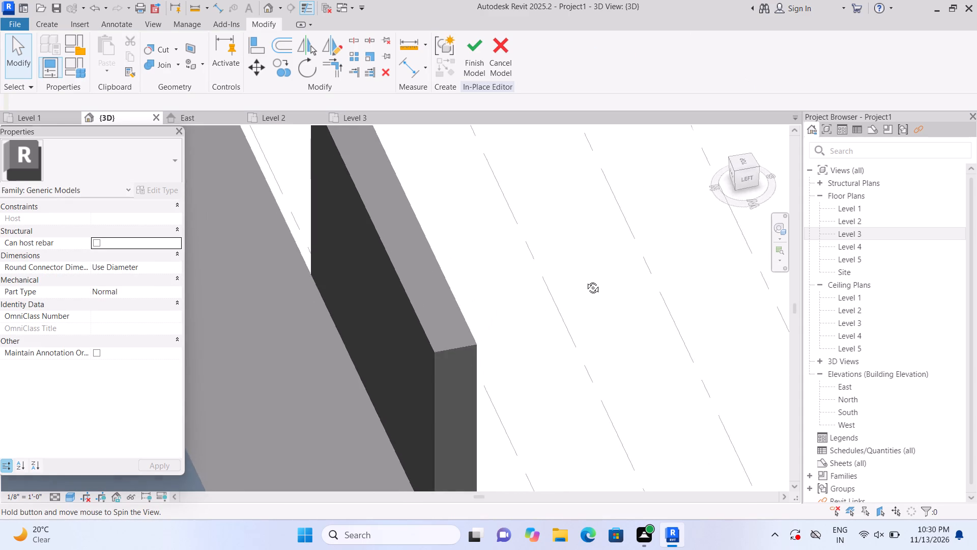
pyautogui.moveTo(585, 280); pyautogui.dragTo(145, 285, button='middle')
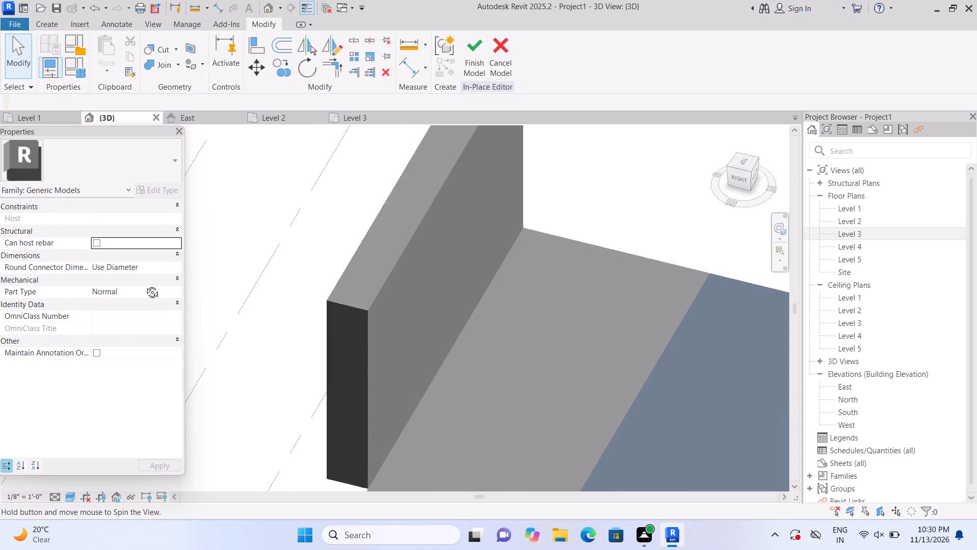
pyautogui.moveTo(145, 285); pyautogui.dragTo(375, 238, button='middle')
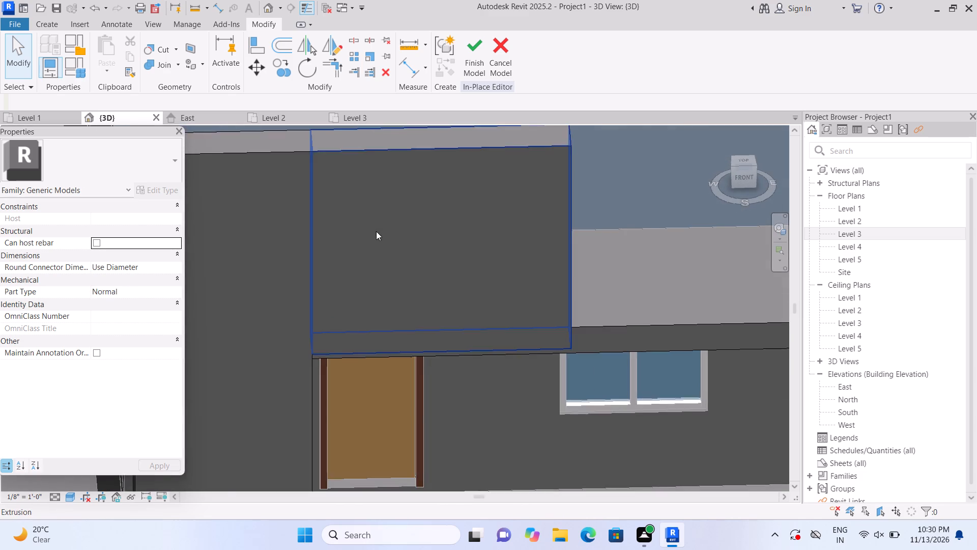
pyautogui.scroll(-6, 376, 231)
pyautogui.moveTo(305, 423); pyautogui.dragTo(304, 369, button='middle')
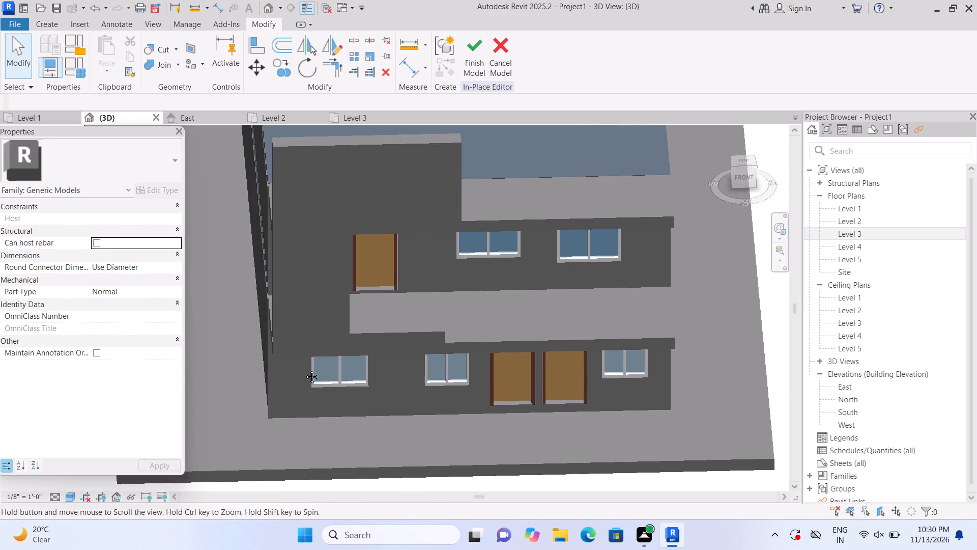
pyautogui.moveTo(304, 369); pyautogui.dragTo(304, 367, button='middle')
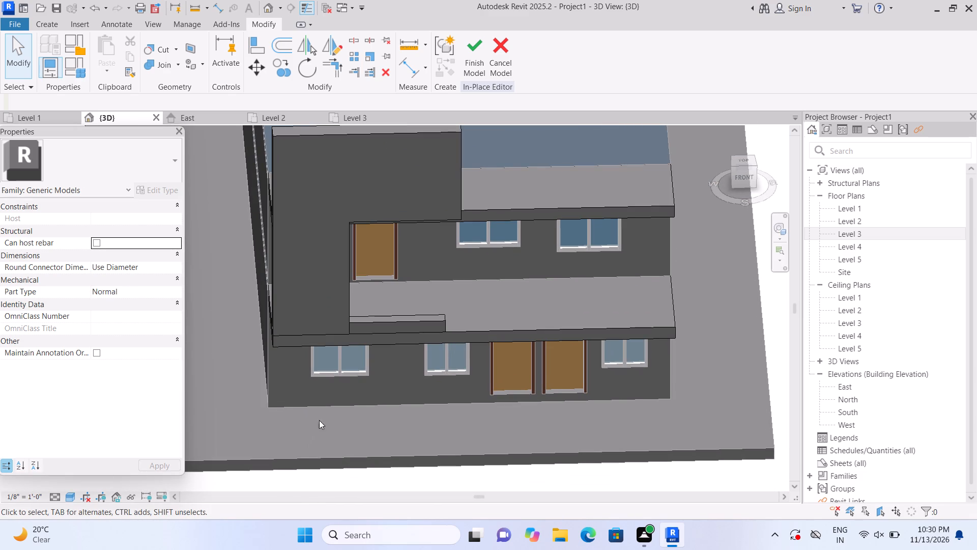
pyautogui.keyDown('shift'); pyautogui.moveTo(329, 441); pyautogui.dragTo(297, 403, button='middle'); pyautogui.keyUp('shift')
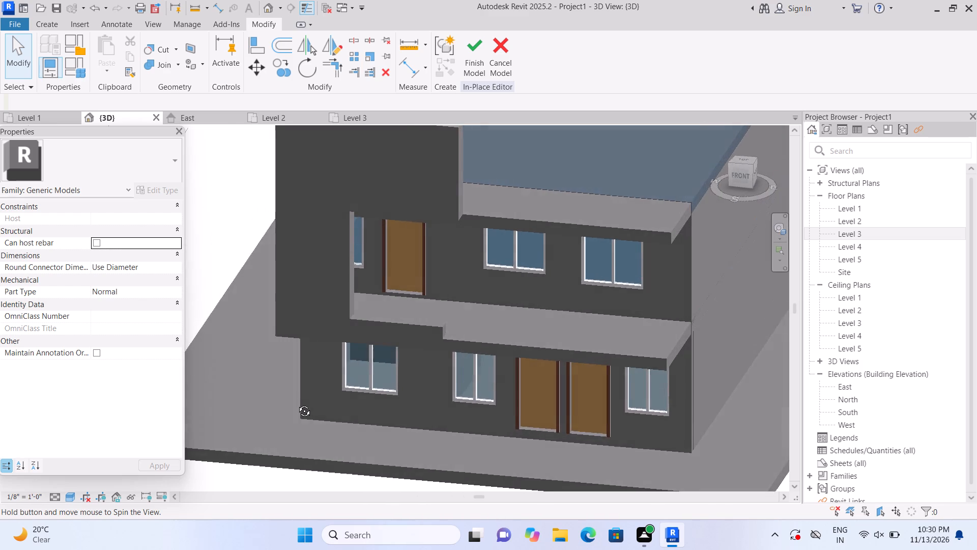
pyautogui.keyDown('shift'); pyautogui.moveTo(297, 403); pyautogui.dragTo(303, 392, button='middle'); pyautogui.keyUp('shift')
pyautogui.scroll(1, 303, 384)
pyautogui.moveTo(303, 389); pyautogui.dragTo(301, 406, button='middle')
pyautogui.scroll(1, 412, 353)
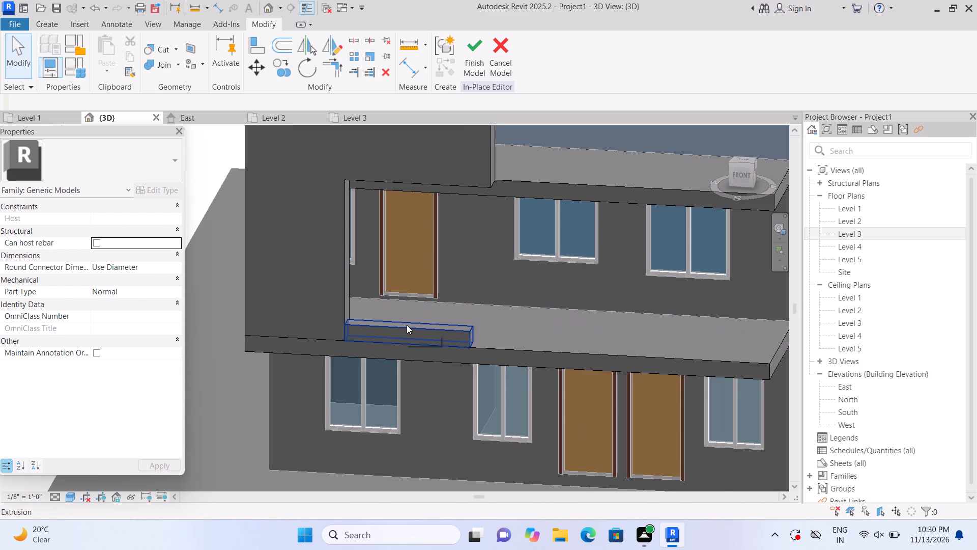
pyautogui.scroll(2, 407, 327)
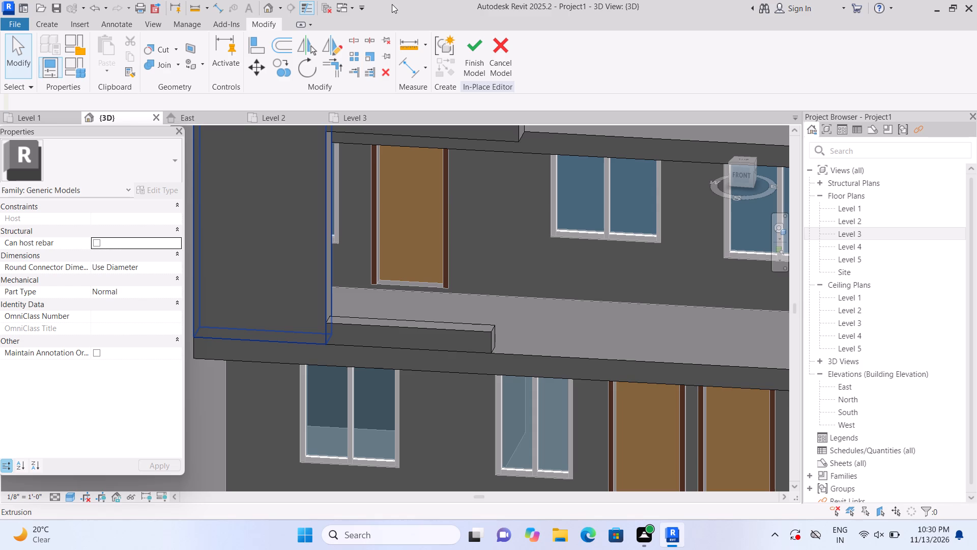
pyautogui.scroll(-1, 335, 58)
pyautogui.scroll(-3, 385, 251)
pyautogui.scroll(1, 389, 248)
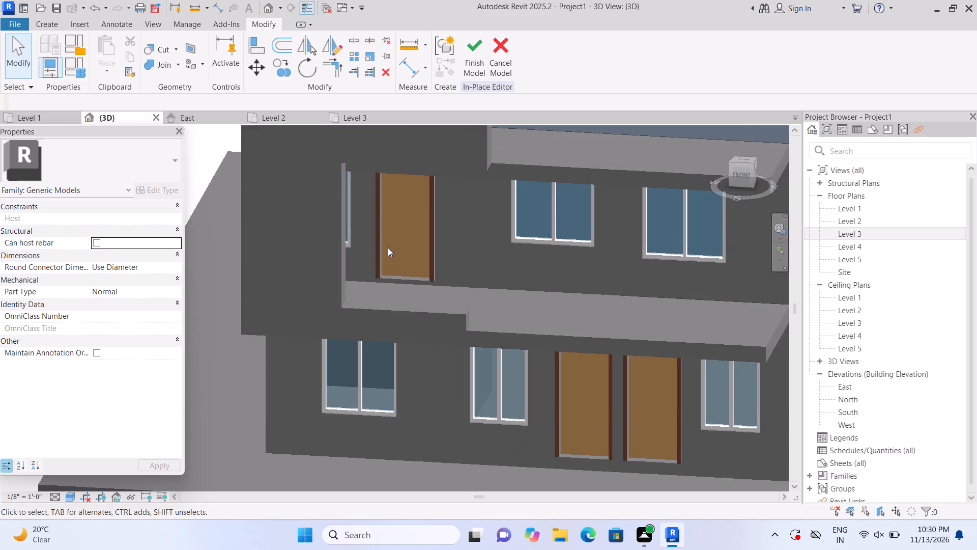
pyautogui.moveTo(388, 256); pyautogui.dragTo(387, 269, button='middle')
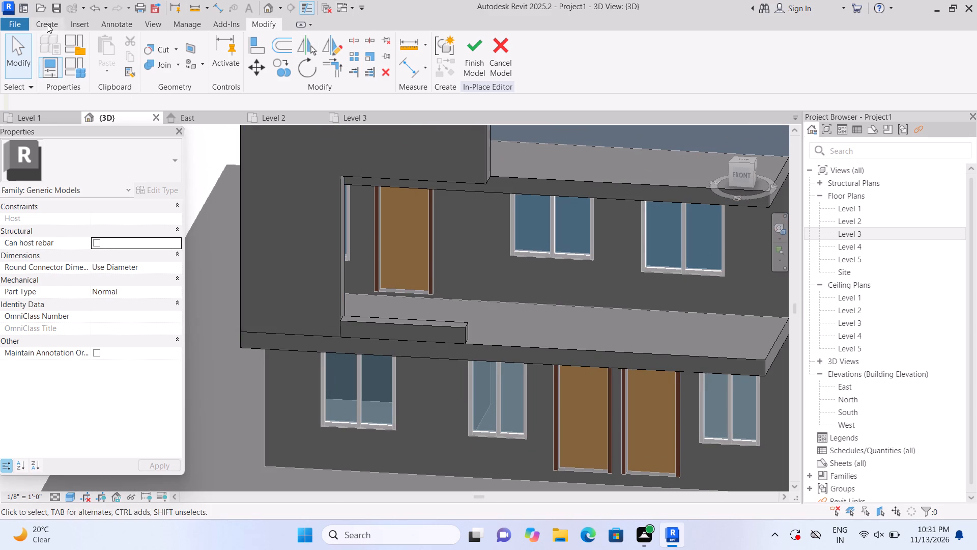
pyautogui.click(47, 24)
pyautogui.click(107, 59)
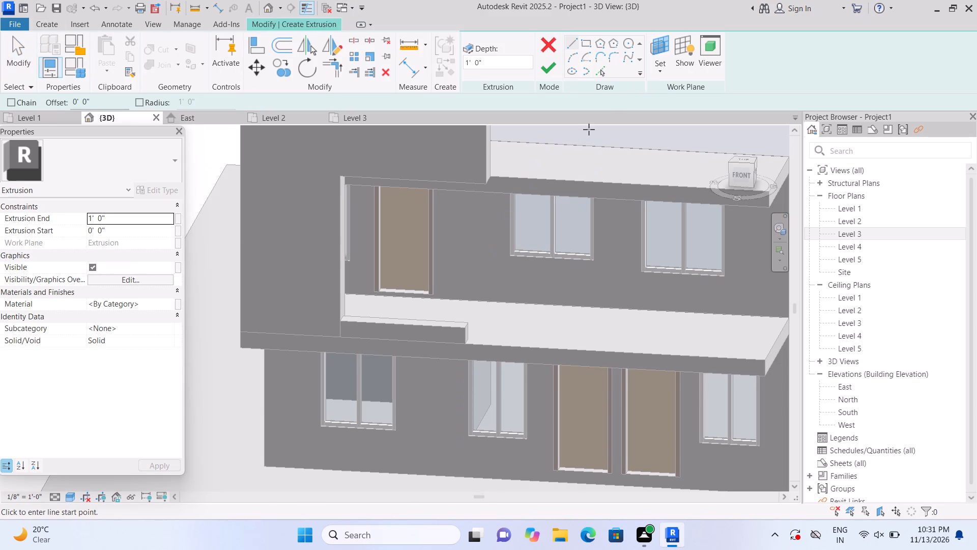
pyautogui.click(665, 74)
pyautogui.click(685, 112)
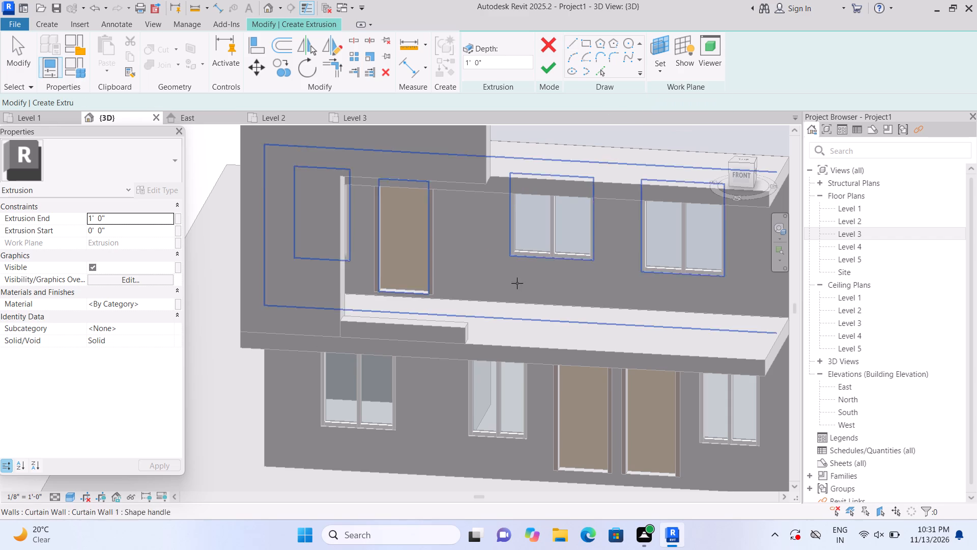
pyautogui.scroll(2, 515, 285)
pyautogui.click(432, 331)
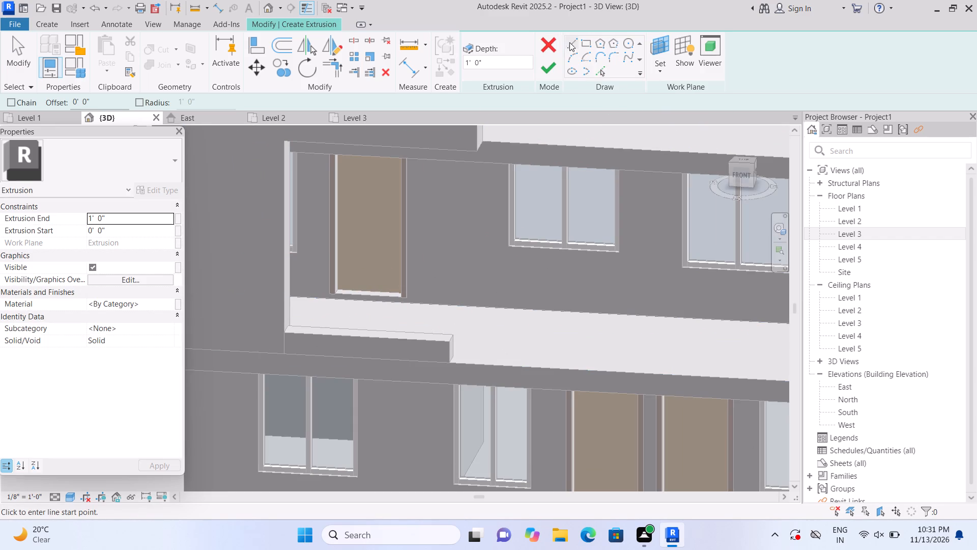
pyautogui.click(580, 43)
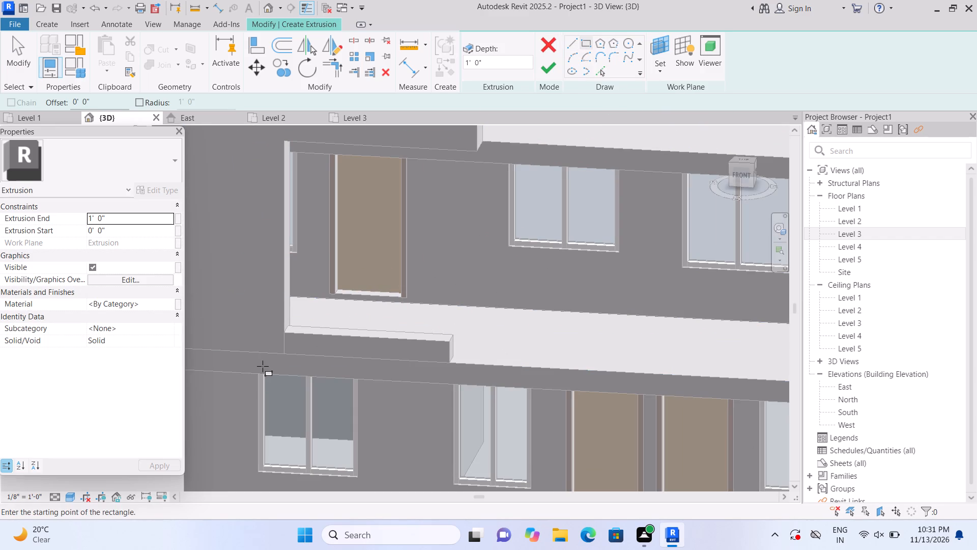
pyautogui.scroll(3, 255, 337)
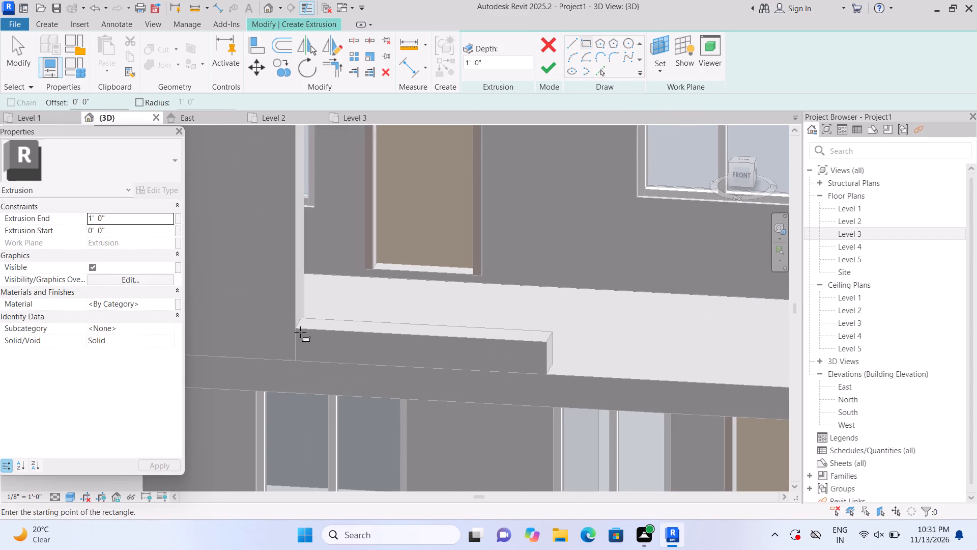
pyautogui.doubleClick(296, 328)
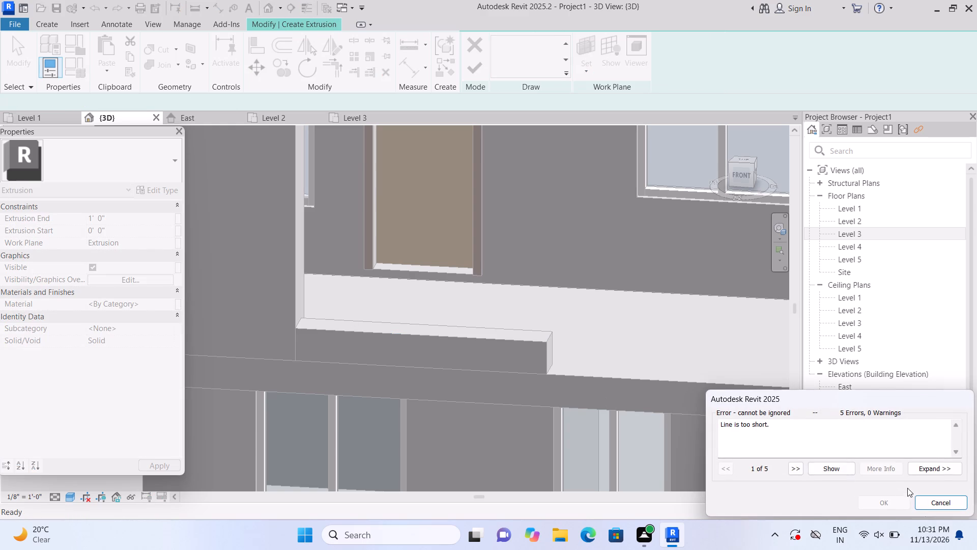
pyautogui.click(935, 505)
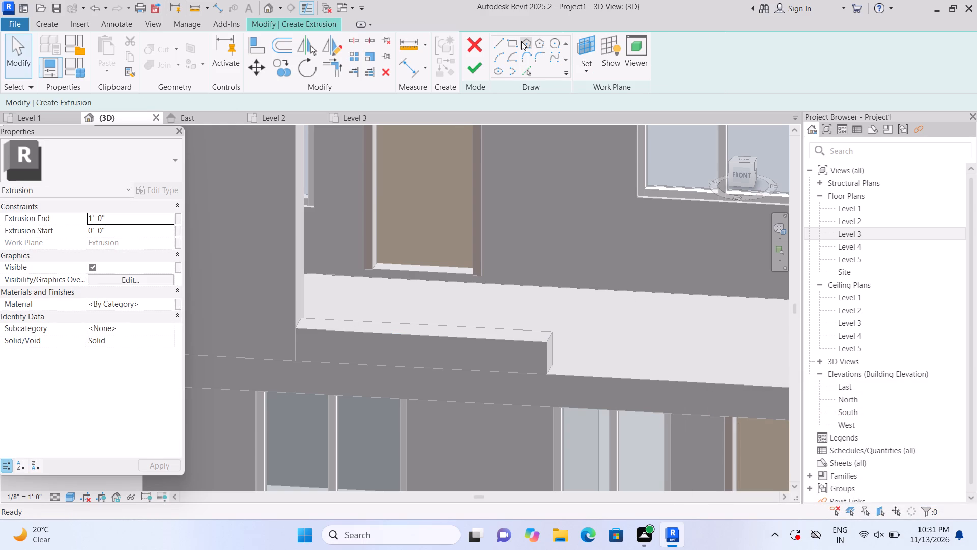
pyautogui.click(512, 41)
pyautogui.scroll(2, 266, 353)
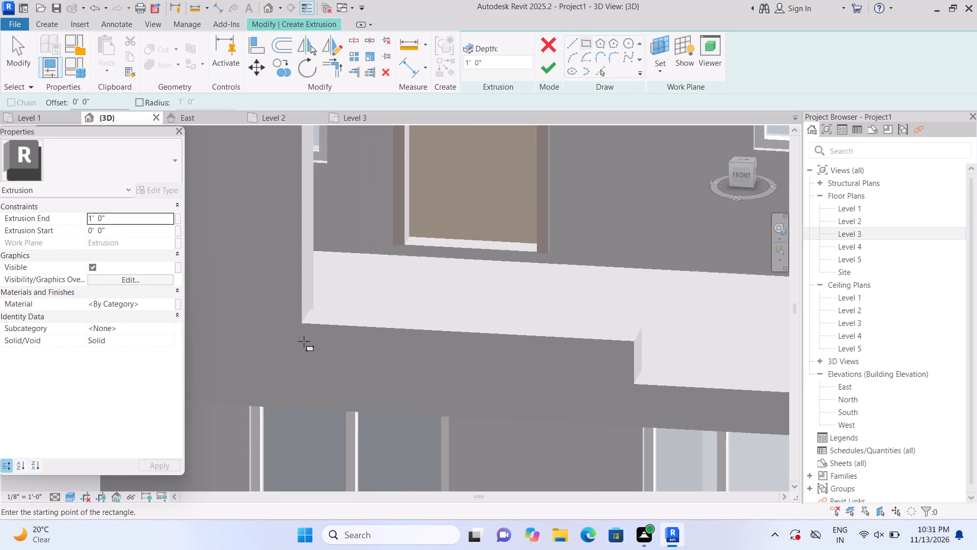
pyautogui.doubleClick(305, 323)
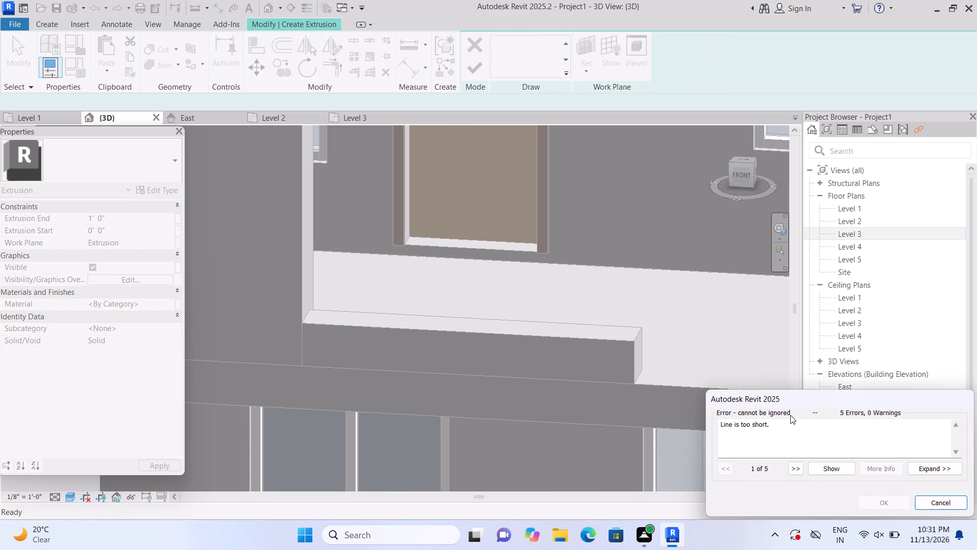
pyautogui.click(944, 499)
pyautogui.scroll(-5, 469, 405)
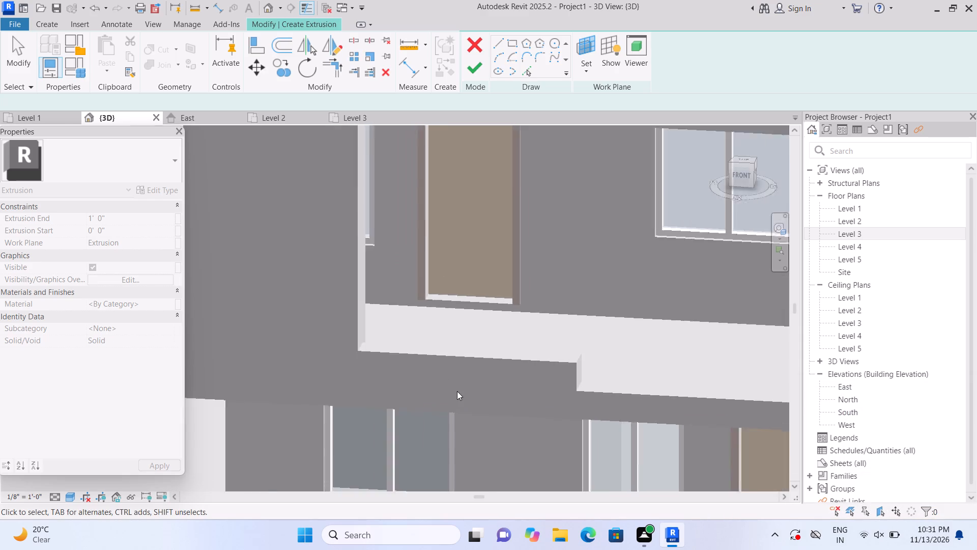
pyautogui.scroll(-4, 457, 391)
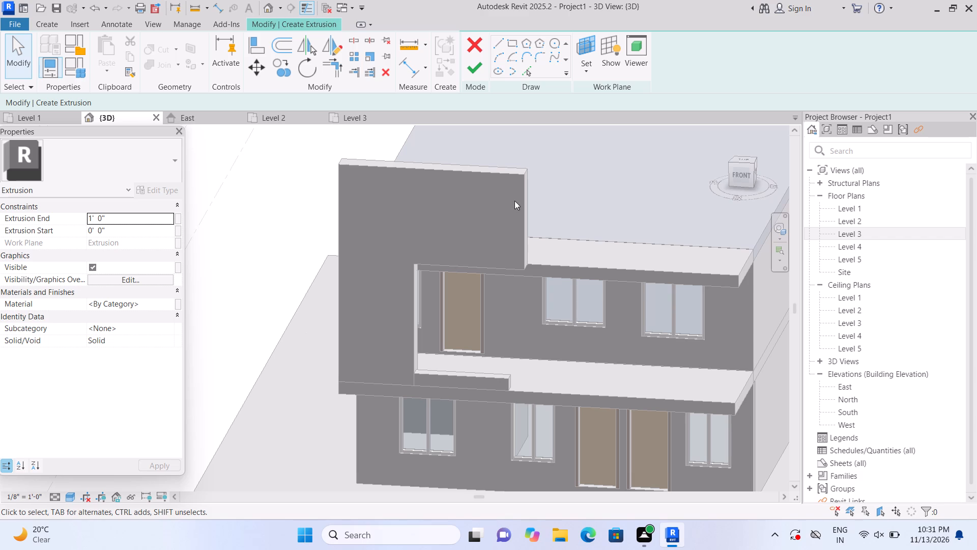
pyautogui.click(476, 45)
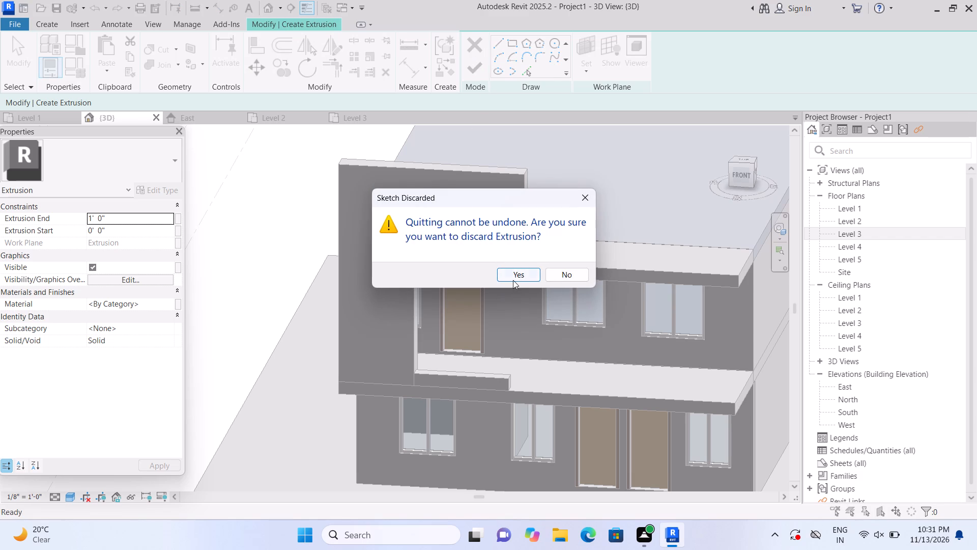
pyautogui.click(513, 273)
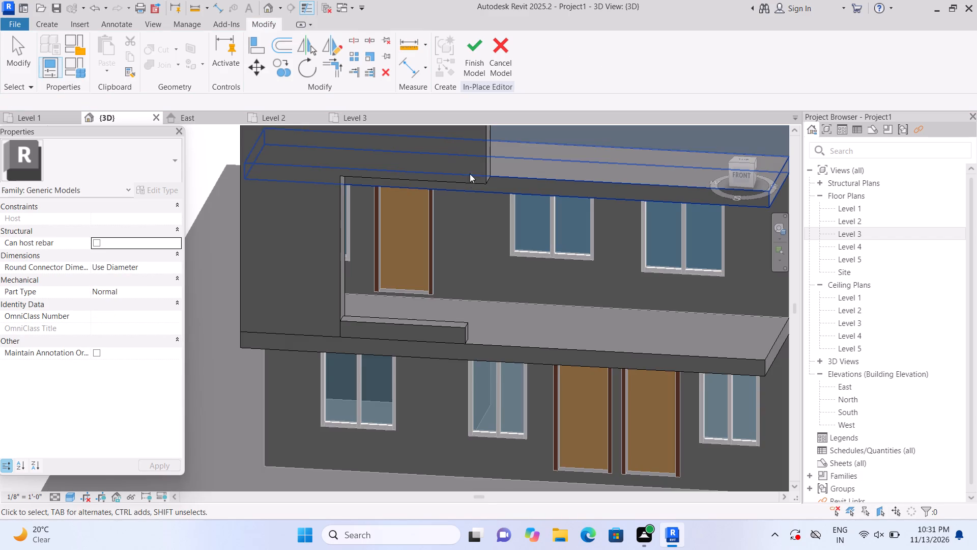
# Delete the Level 3 block beside the tall corner block, above the upper projecting slab.
pyautogui.moveTo(459, 234); pyautogui.dragTo(479, 320, button='middle')
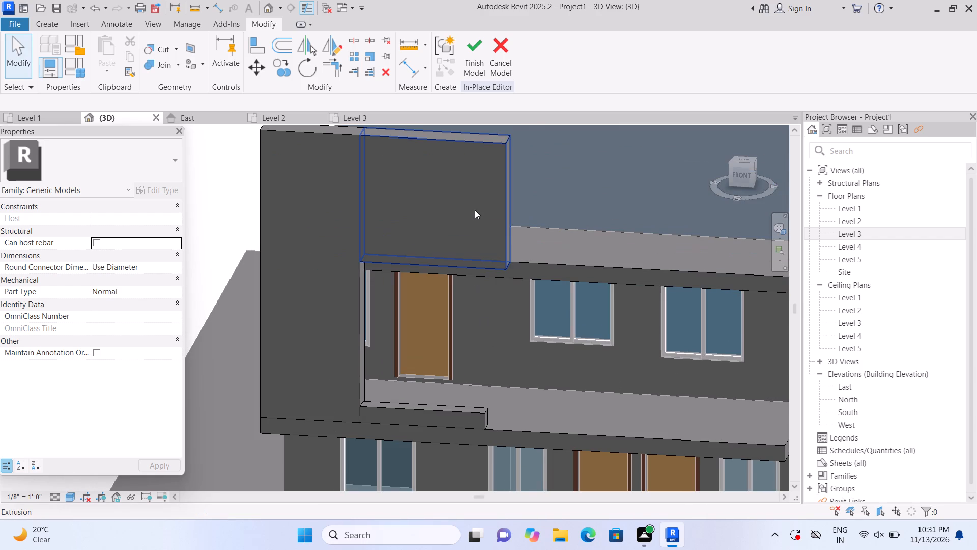
pyautogui.click(475, 210)
pyautogui.press('Delete')
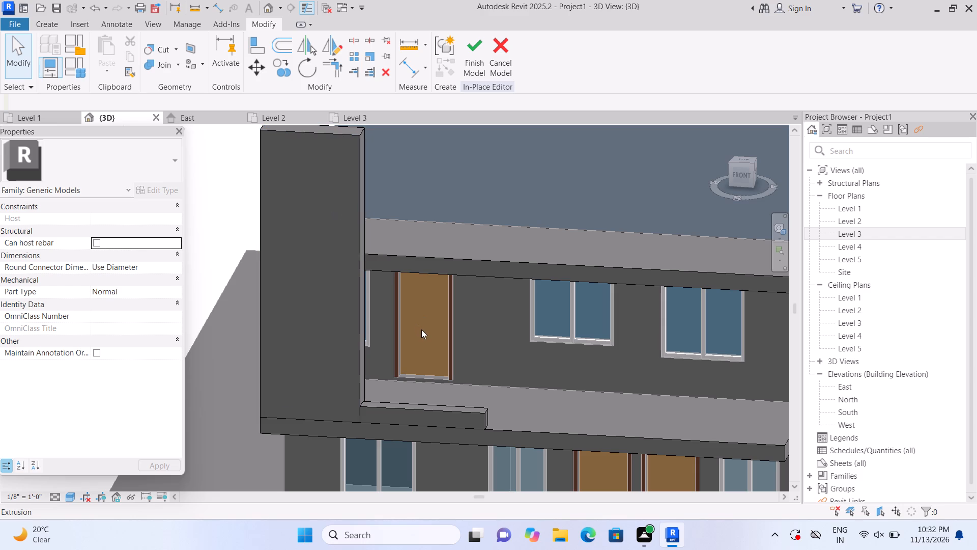
# Extrude a narrow rectangular strip 1' high along the front edge of the upper slab's top face, from the tall corner block to the slab's far end.
pyautogui.keyDown('shift'); pyautogui.moveTo(426, 337); pyautogui.dragTo(356, 352, button='middle'); pyautogui.keyUp('shift')
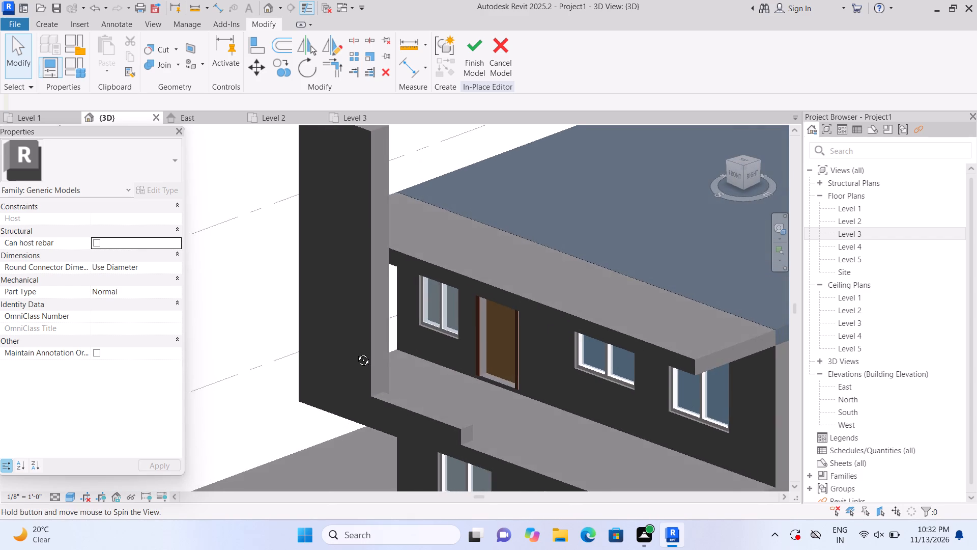
pyautogui.keyDown('shift'); pyautogui.moveTo(356, 352); pyautogui.dragTo(389, 332, button='middle'); pyautogui.keyUp('shift')
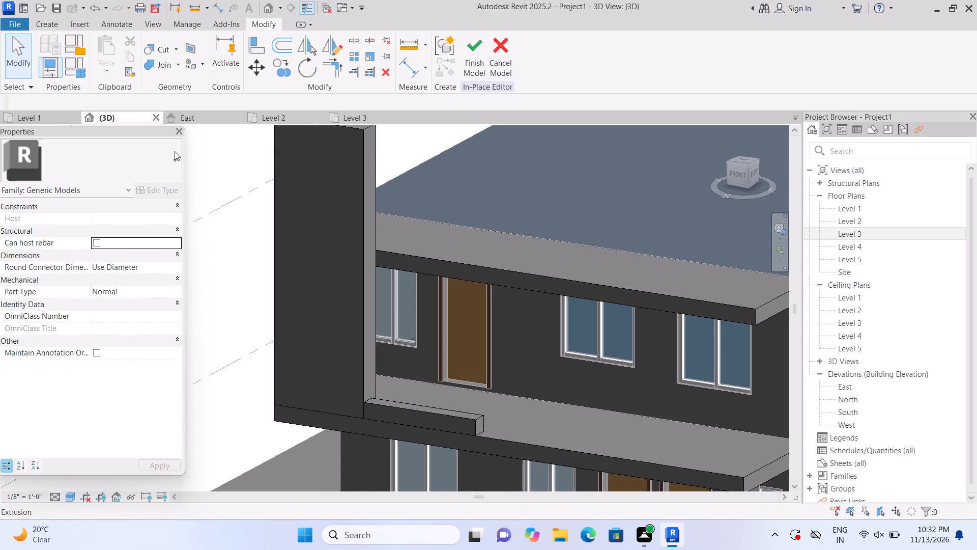
pyautogui.click(42, 27)
pyautogui.click(110, 53)
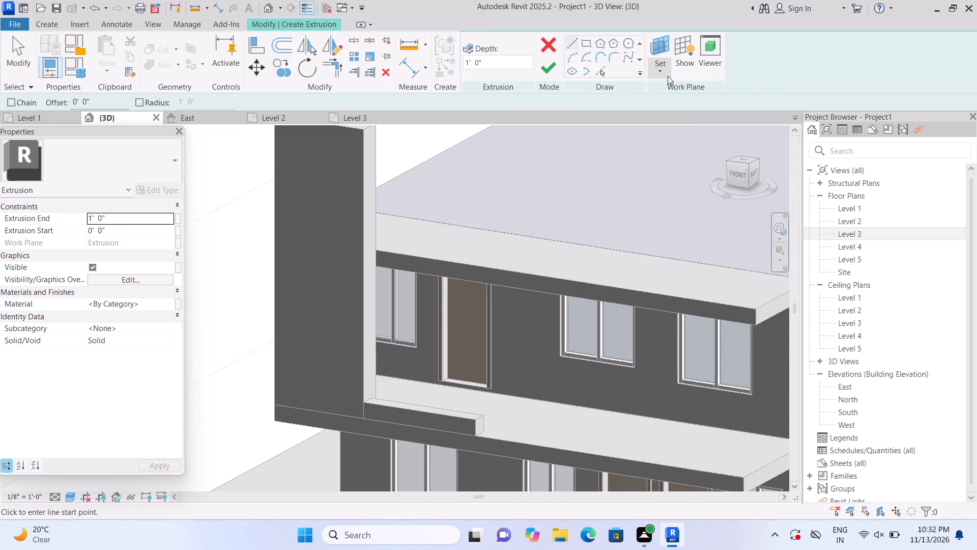
pyautogui.click(667, 74)
pyautogui.click(679, 115)
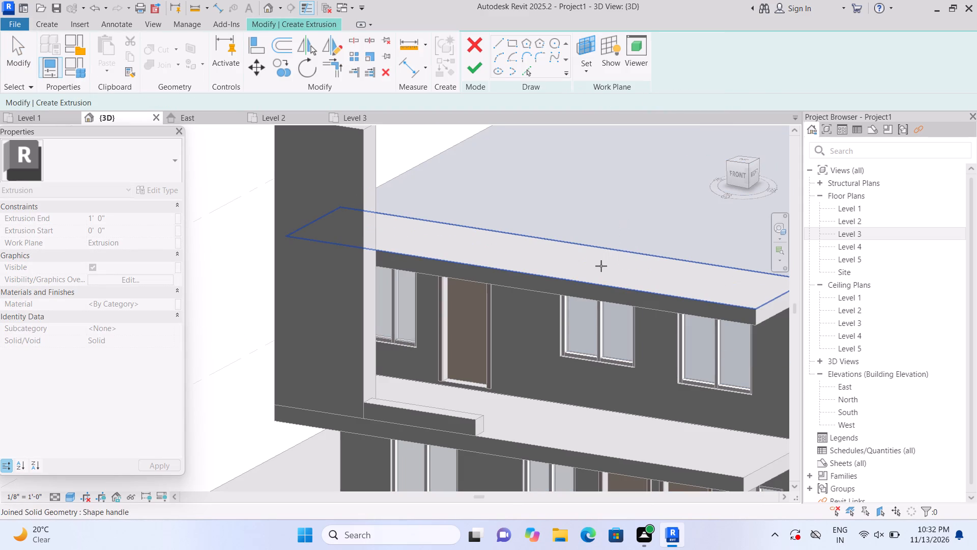
pyautogui.click(600, 266)
pyautogui.click(589, 45)
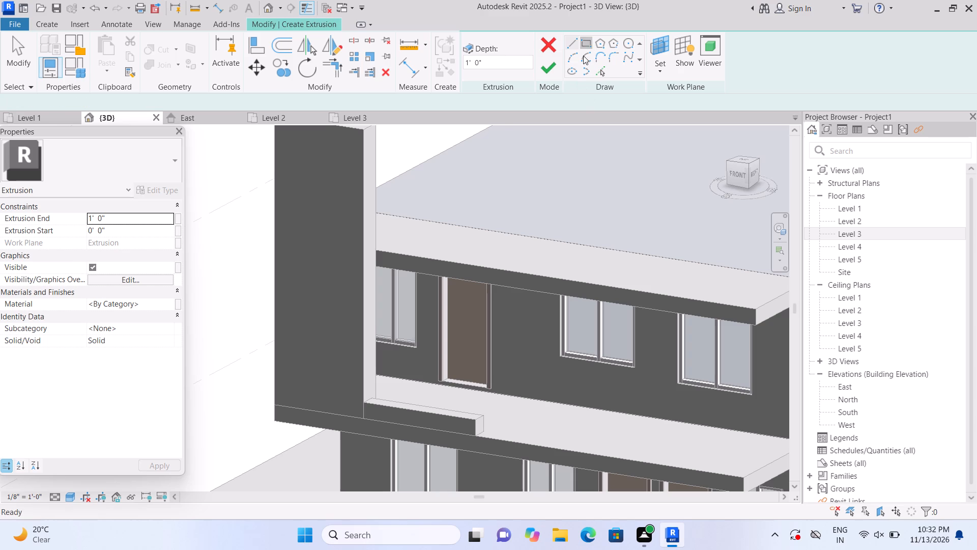
pyautogui.moveTo(526, 197); pyautogui.dragTo(425, 207, button='middle')
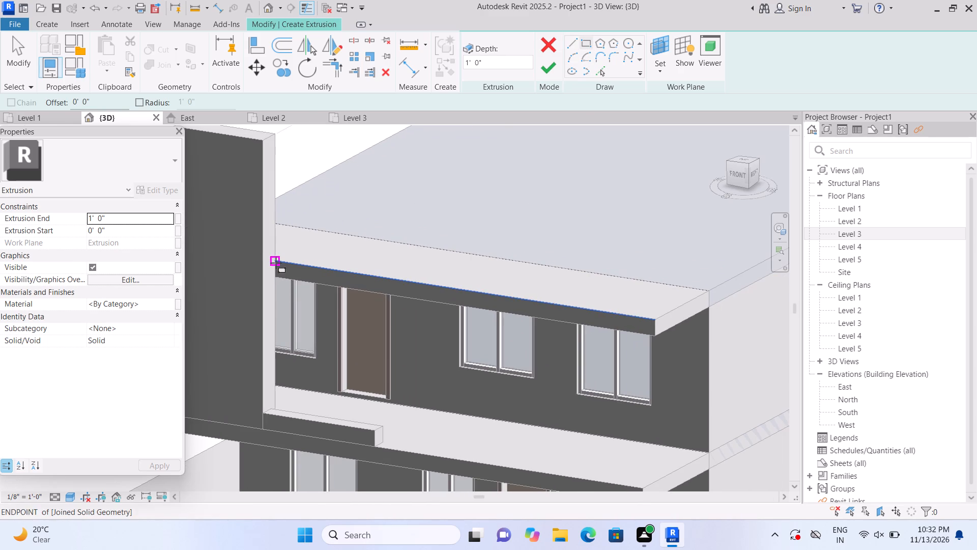
pyautogui.click(276, 261)
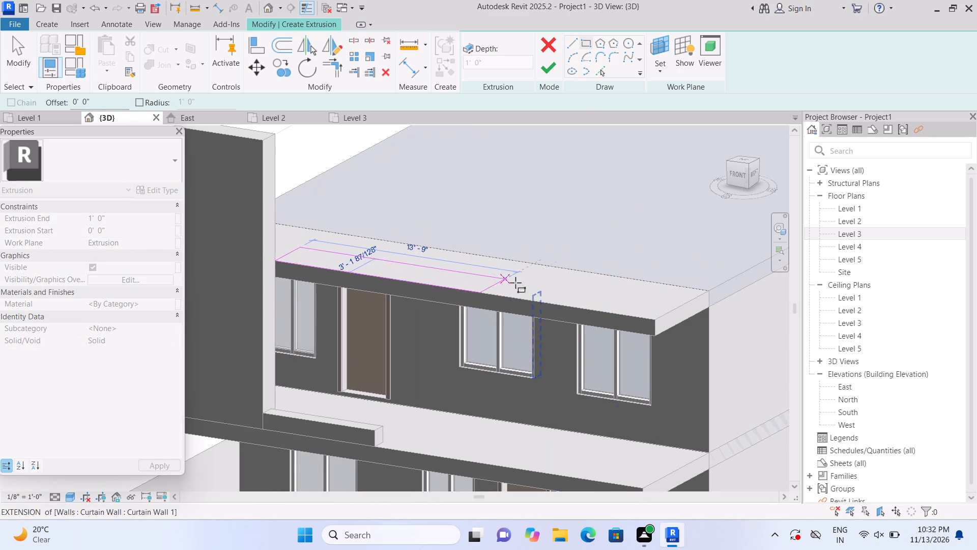
pyautogui.moveTo(589, 301); pyautogui.dragTo(577, 293, button='middle')
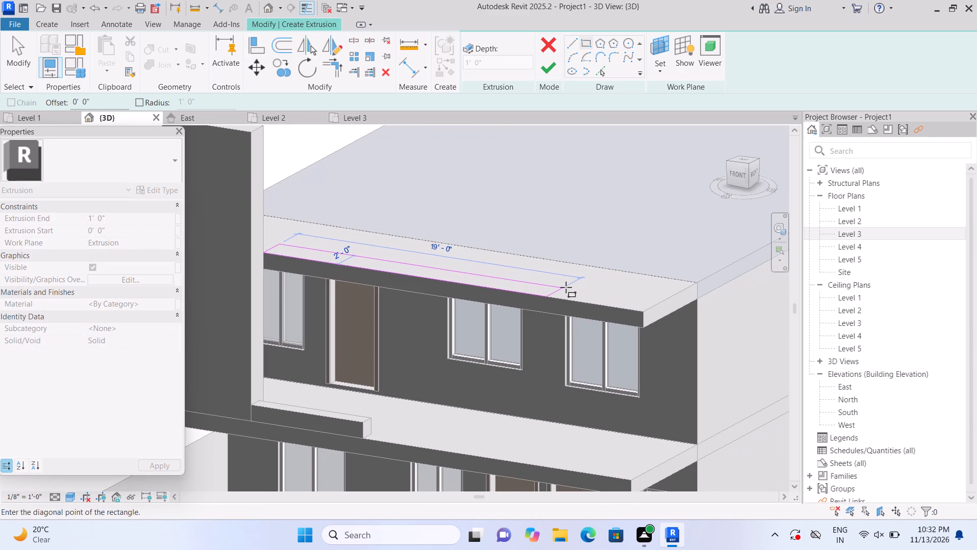
pyautogui.click(652, 306)
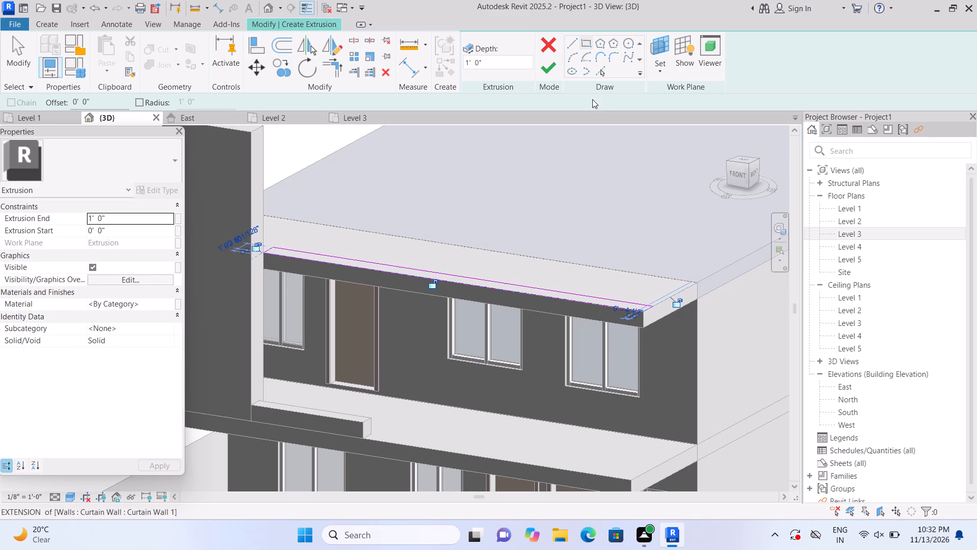
pyautogui.click(556, 73)
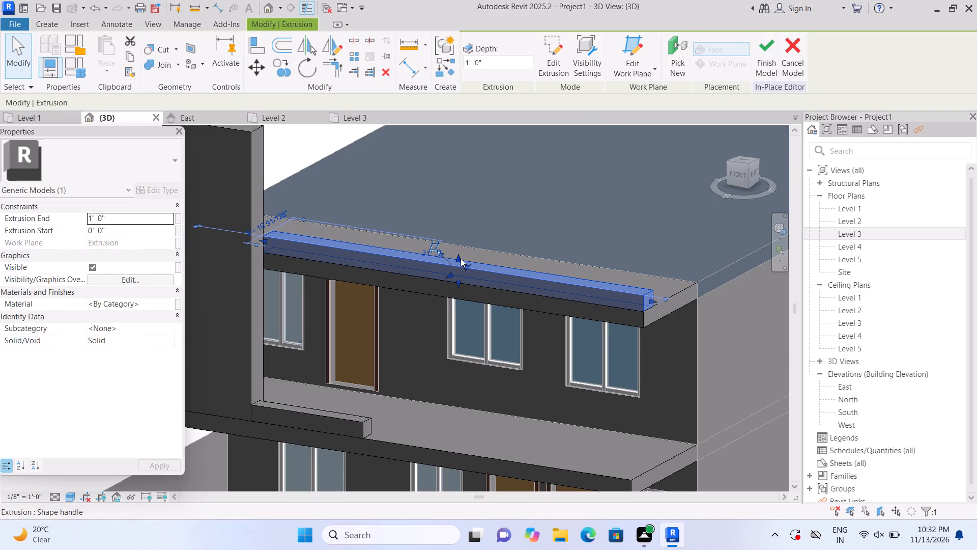
# Raise the top of the strip on the upper slab to a height of about 2' 10".
pyautogui.click(459, 258)
pyautogui.moveTo(459, 252); pyautogui.dragTo(463, 233)
pyautogui.scroll(-3, 471, 234)
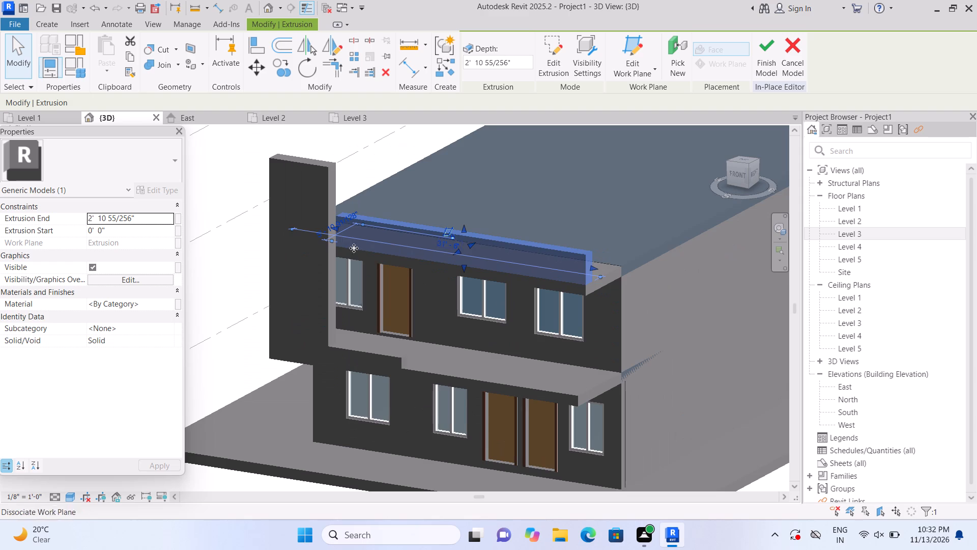
pyautogui.click(230, 256)
pyautogui.scroll(1, 234, 258)
pyautogui.moveTo(235, 259); pyautogui.dragTo(243, 273, button='middle')
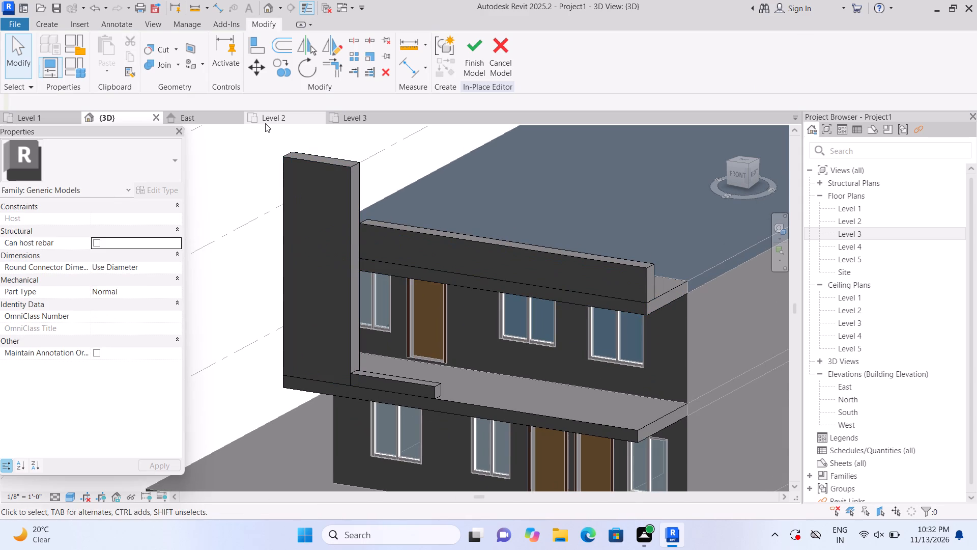
# Extrude a rectangle 1' out from the tall corner block's side face, about 5' high from its top down to the front parapet strip.
pyautogui.click(54, 24)
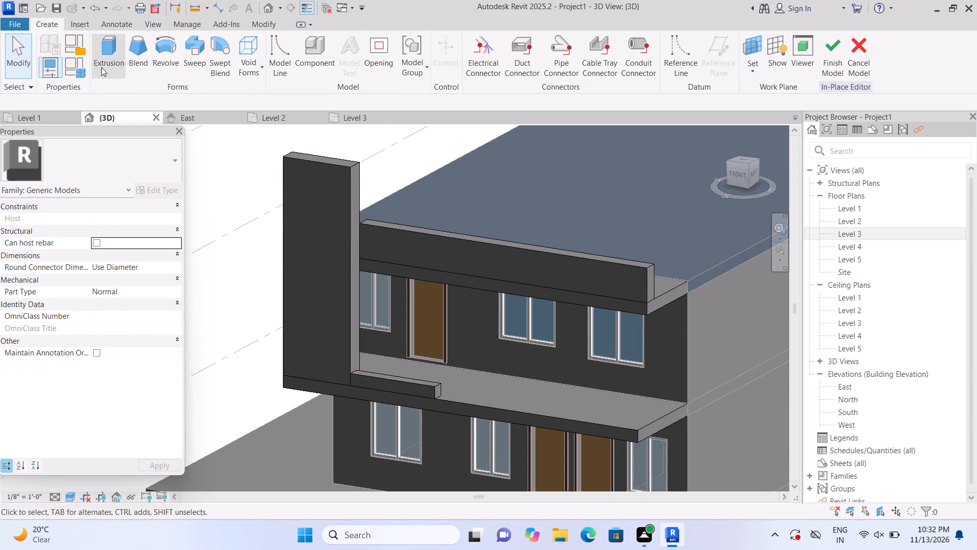
pyautogui.click(101, 67)
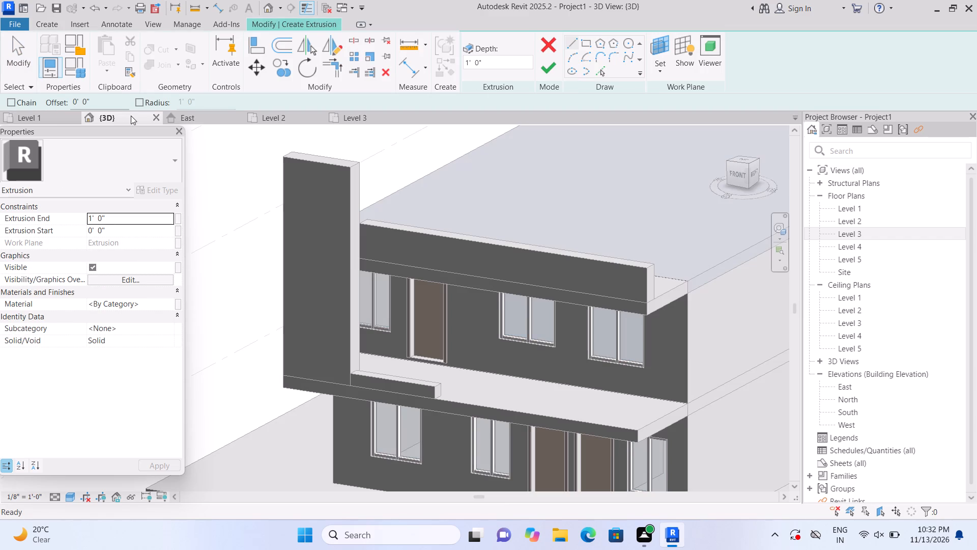
pyautogui.moveTo(213, 141); pyautogui.dragTo(215, 157, button='middle')
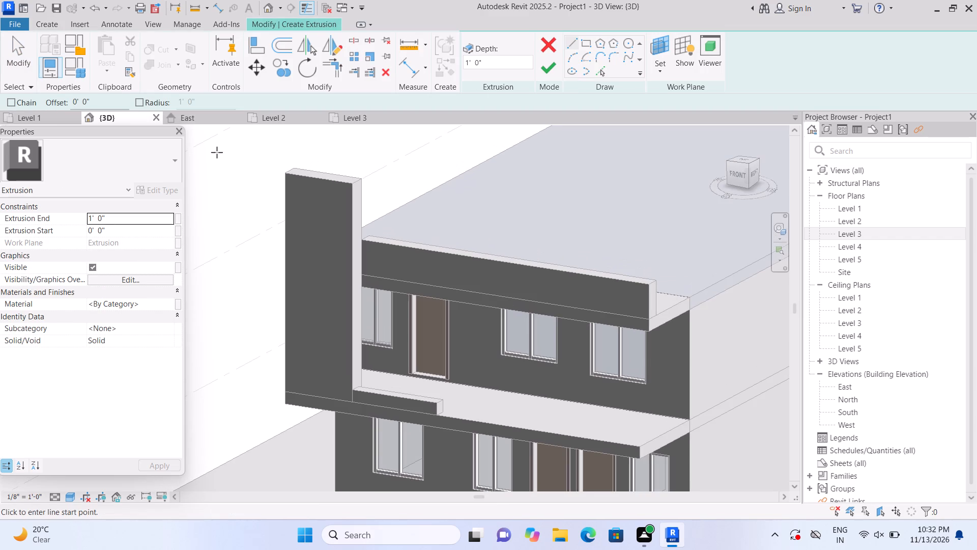
pyautogui.scroll(1, 349, 261)
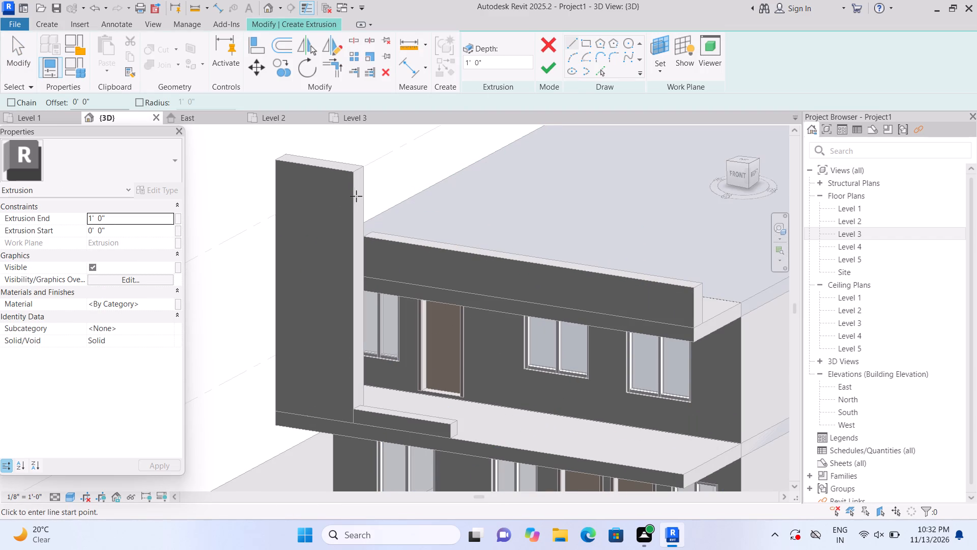
pyautogui.click(655, 73)
pyautogui.click(667, 119)
pyautogui.scroll(2, 314, 271)
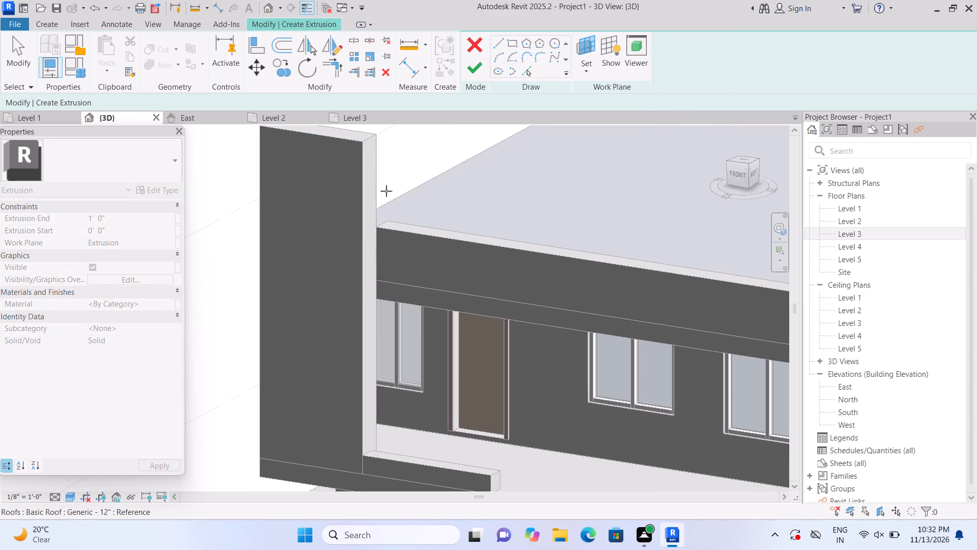
pyautogui.scroll(1, 370, 179)
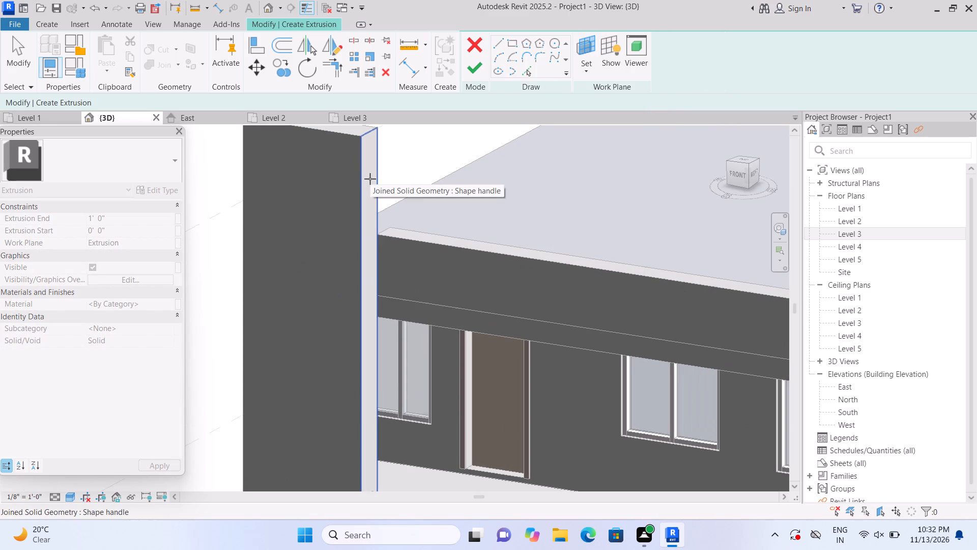
pyautogui.doubleClick(370, 179)
pyautogui.click(582, 43)
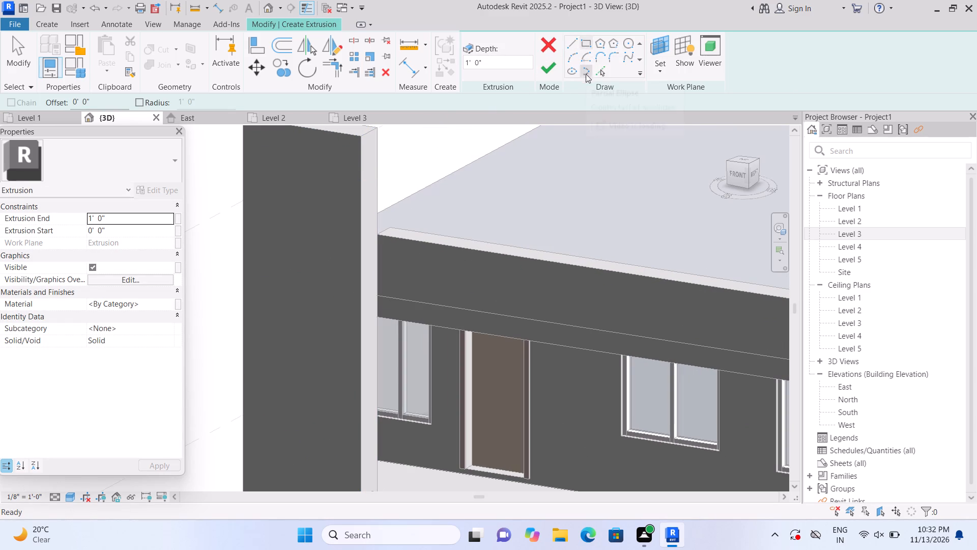
pyautogui.scroll(-2, 592, 83)
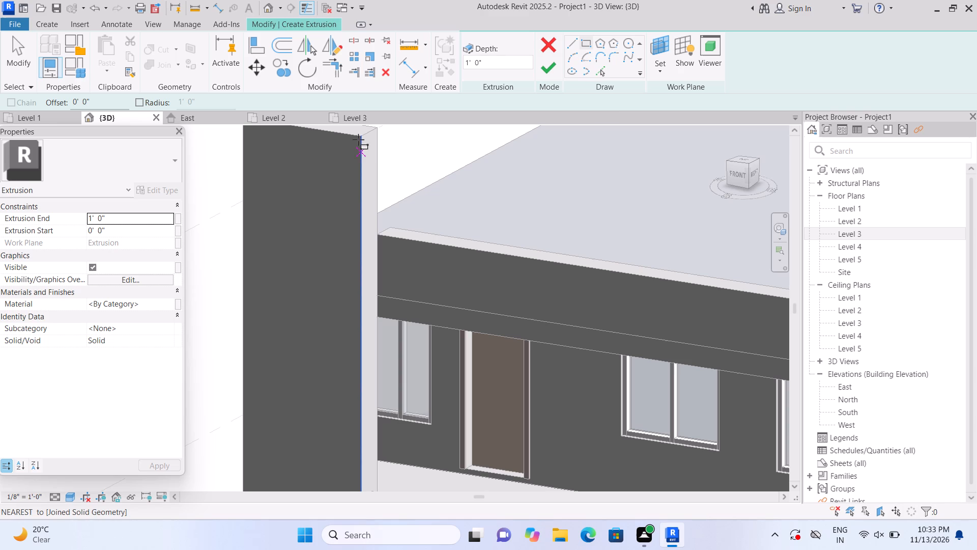
pyautogui.click(360, 138)
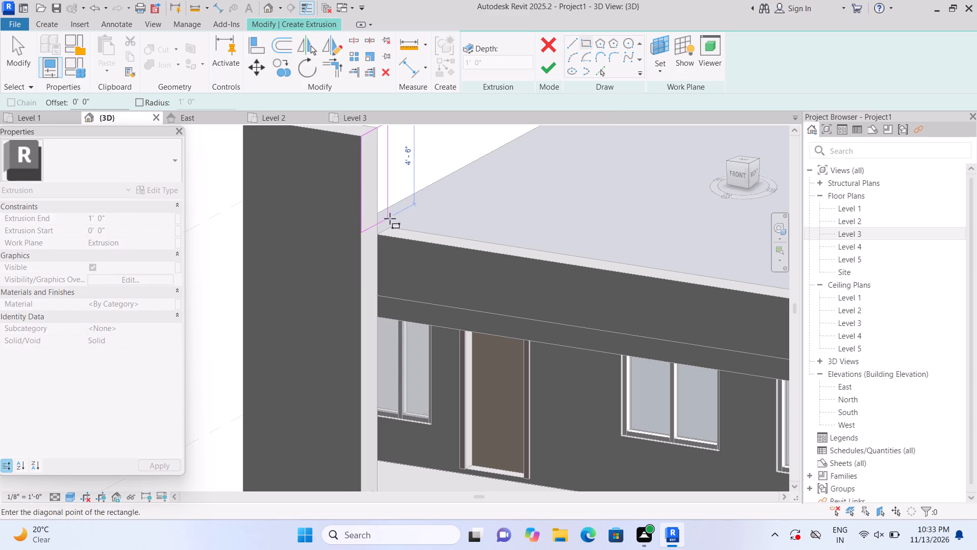
pyautogui.click(379, 231)
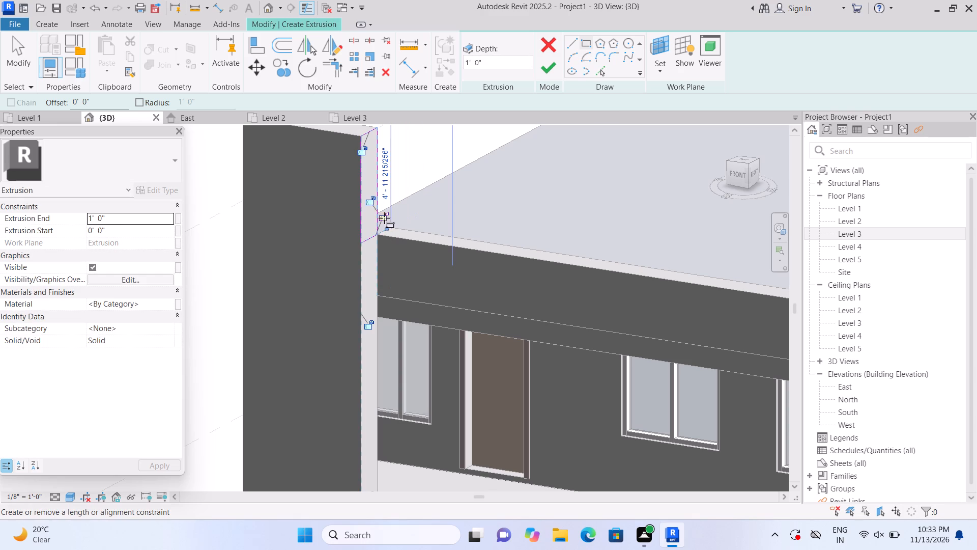
pyautogui.click(545, 68)
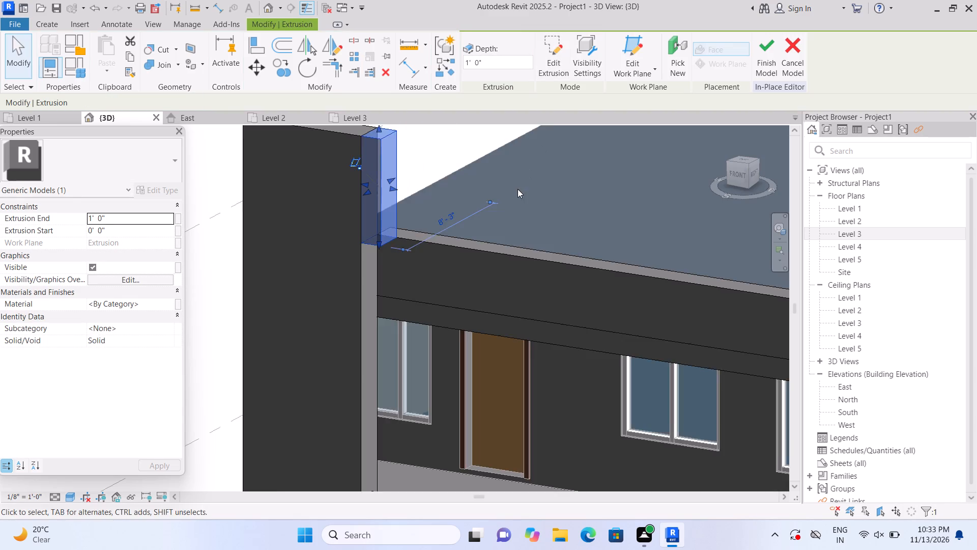
# Stretch the new upper block along the facade, away from the tall corner block, to a depth of about 9' 9".
pyautogui.scroll(-1, 516, 188)
pyautogui.moveTo(410, 187); pyautogui.dragTo(437, 197)
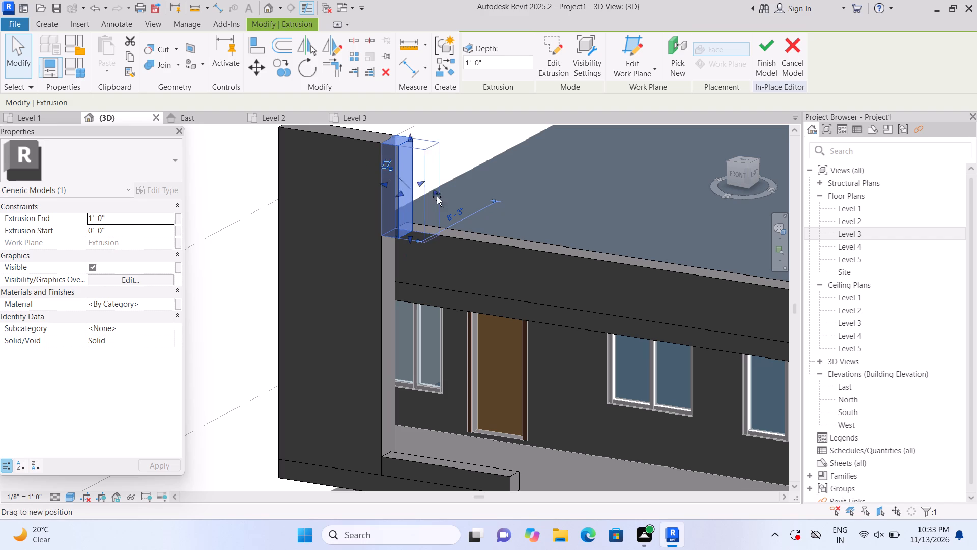
pyautogui.moveTo(437, 197); pyautogui.dragTo(555, 214)
pyautogui.scroll(-3, 555, 214)
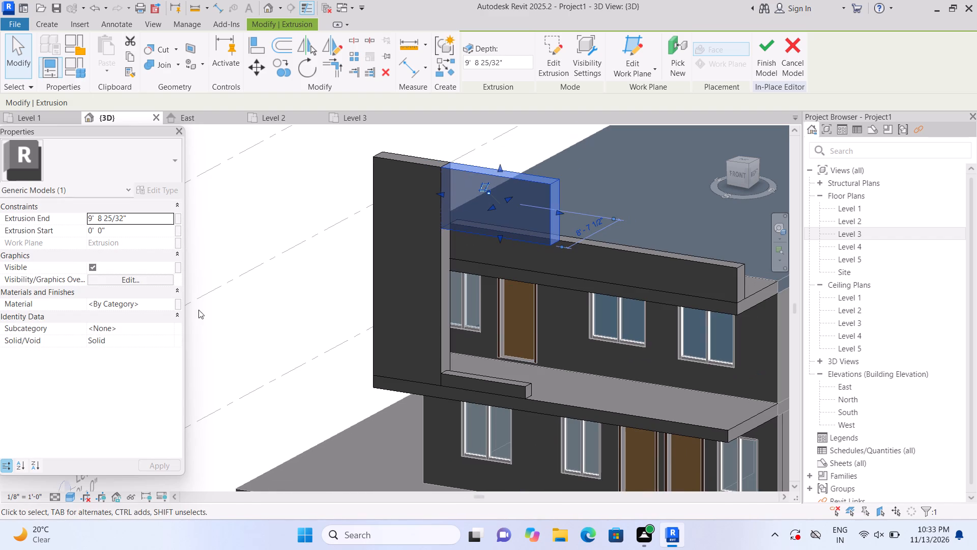
pyautogui.click(236, 313)
pyautogui.moveTo(243, 285); pyautogui.dragTo(152, 323, button='middle')
pyautogui.scroll(1, 157, 317)
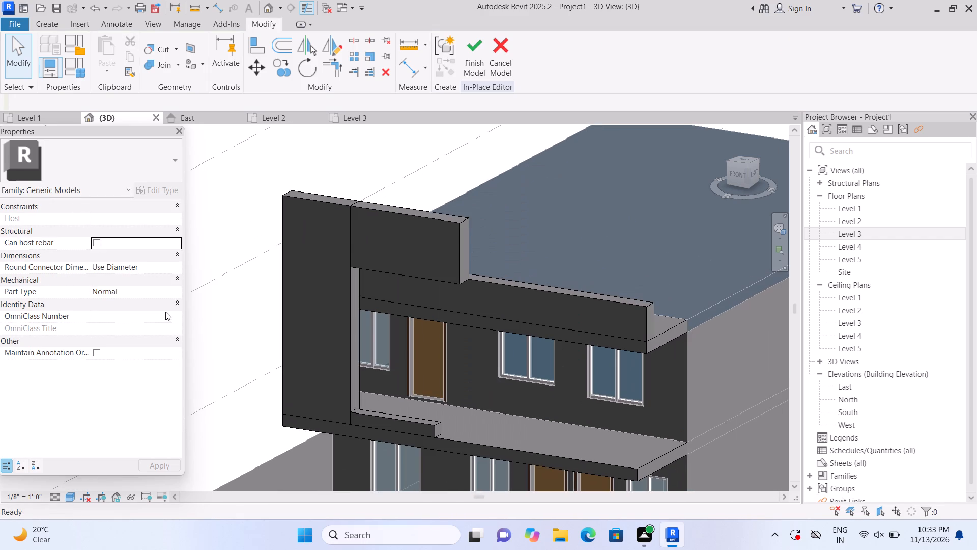
pyautogui.scroll(1, 177, 298)
pyautogui.scroll(1, 235, 277)
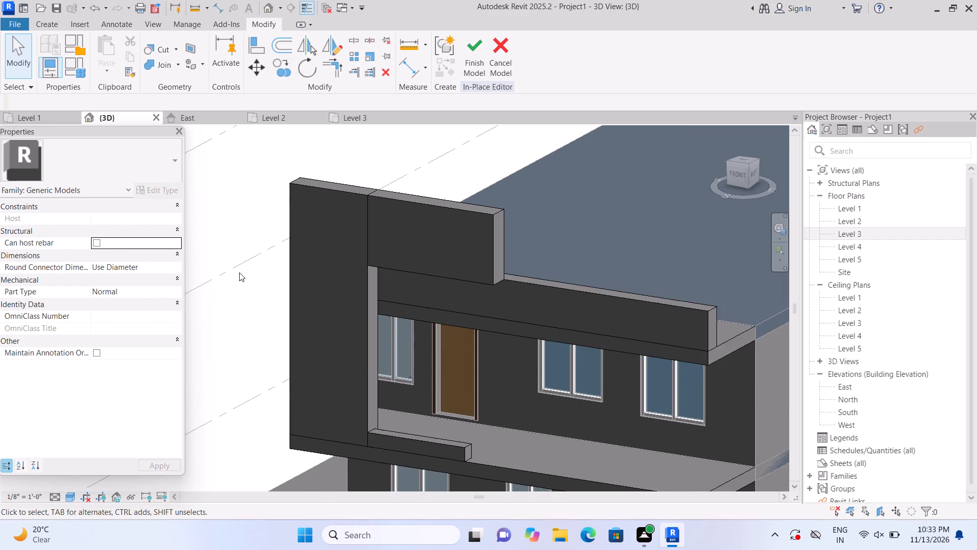
pyautogui.scroll(-1, 240, 271)
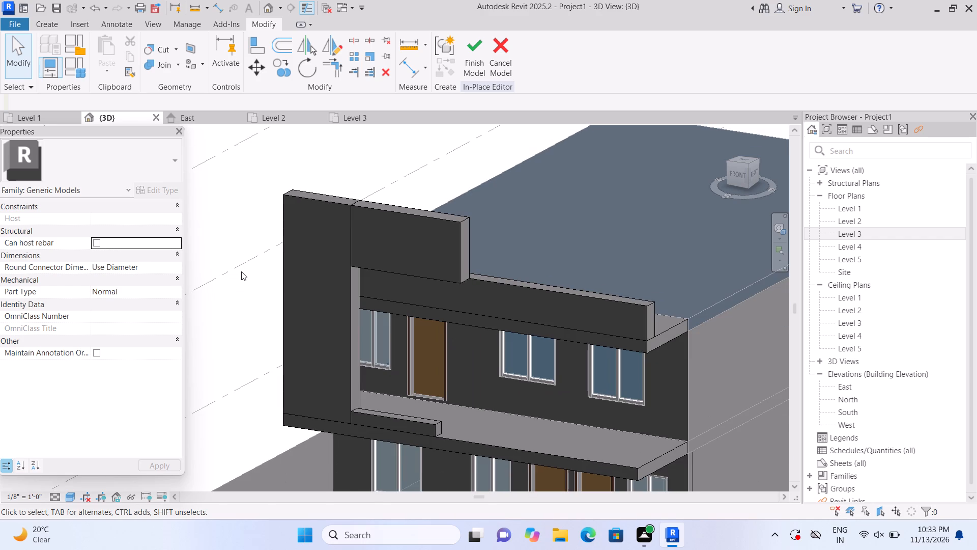
# Join the geometry of the tall corner block and the adjoining upper block into one continuous solid.
pyautogui.click(180, 61)
pyautogui.click(182, 80)
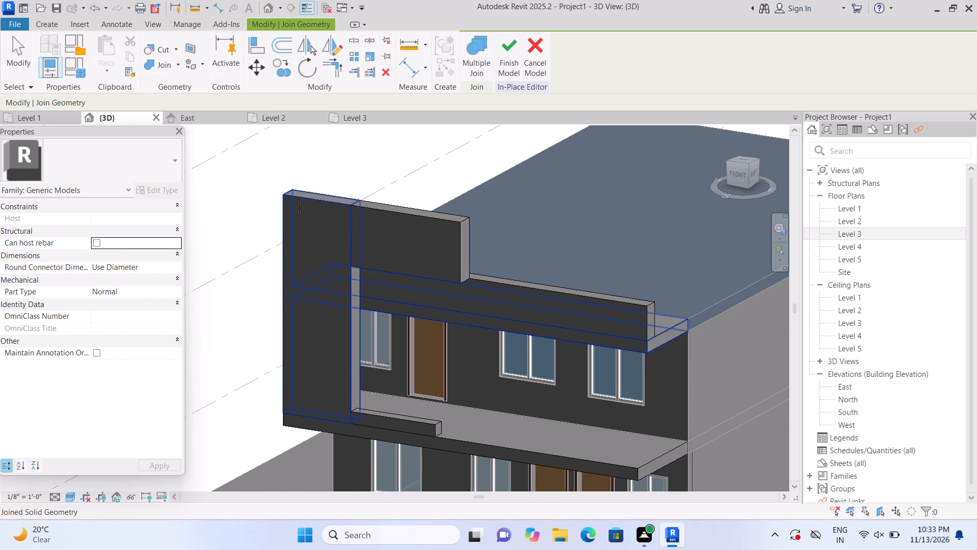
pyautogui.click(299, 208)
pyautogui.click(390, 221)
pyautogui.scroll(2, 334, 189)
pyautogui.click(353, 214)
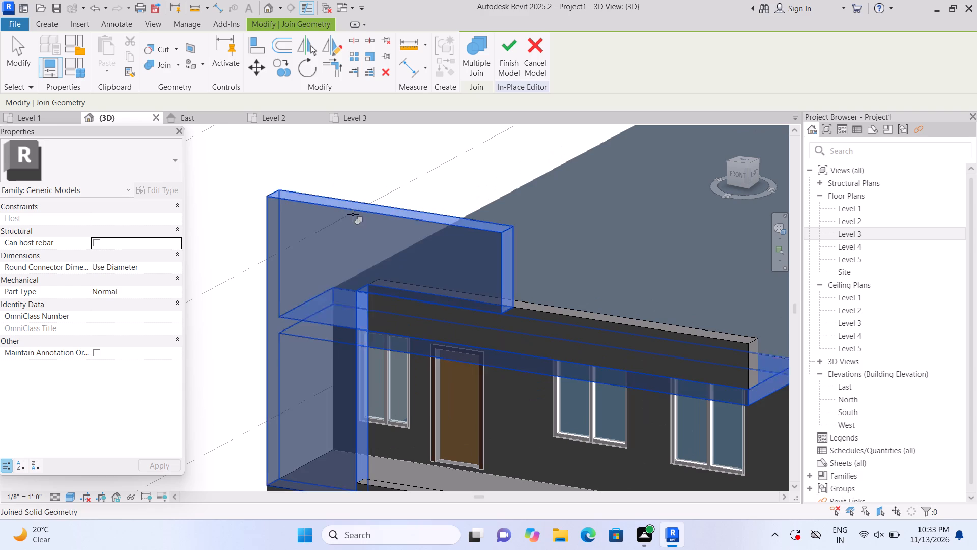
pyautogui.click(298, 160)
pyautogui.scroll(-2, 301, 163)
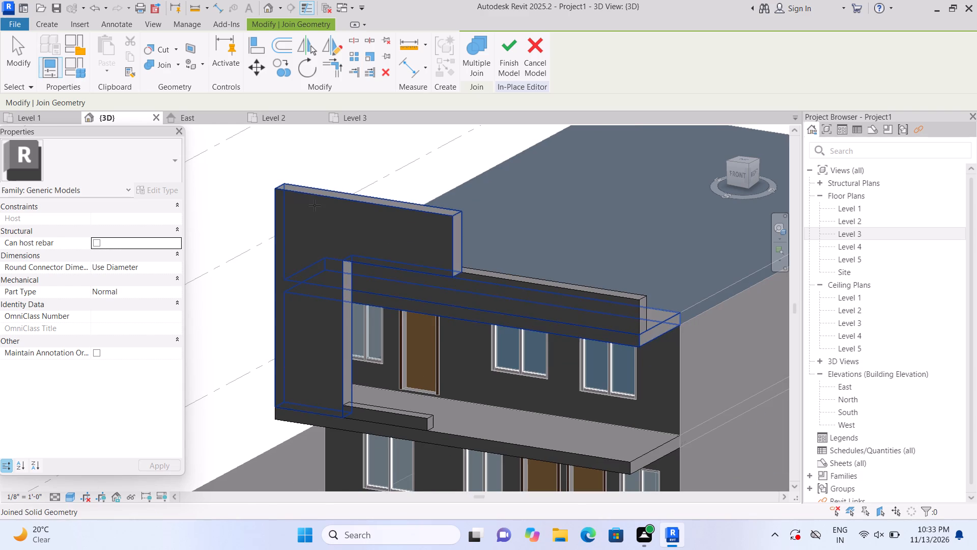
pyautogui.click(315, 205)
pyautogui.click(256, 140)
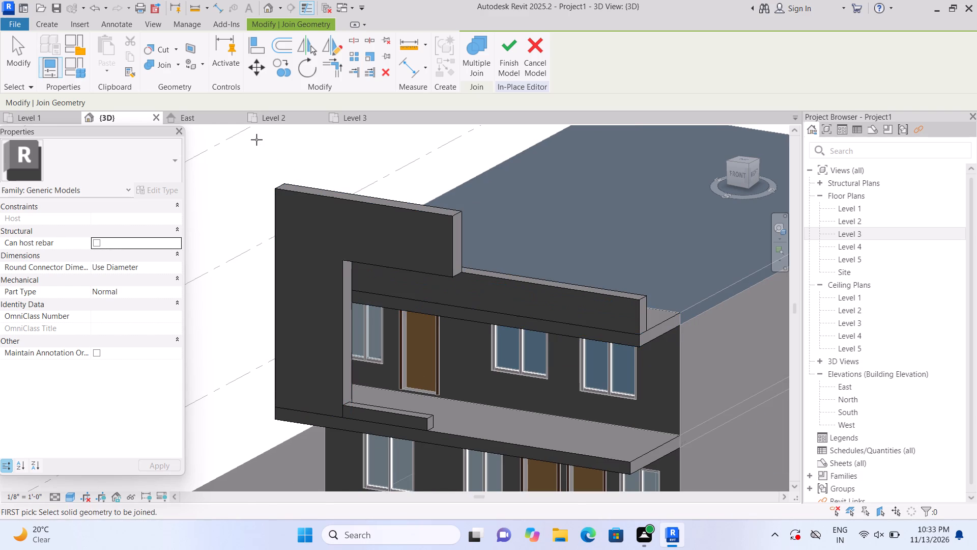
# Unjoin the geometry of the tall corner block and the adjoining upper block.
pyautogui.click(177, 63)
pyautogui.click(187, 106)
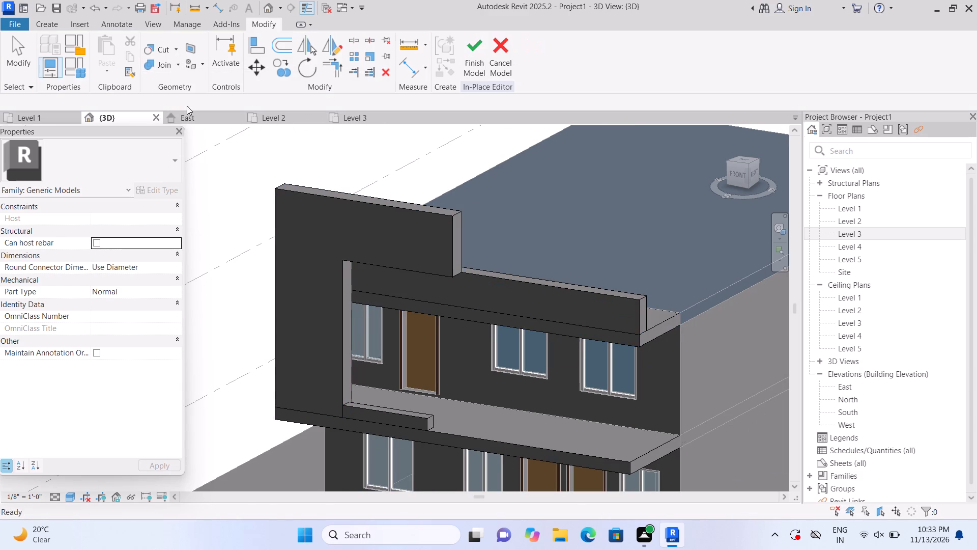
pyautogui.click(358, 225)
pyautogui.scroll(1, 339, 225)
pyautogui.click(317, 214)
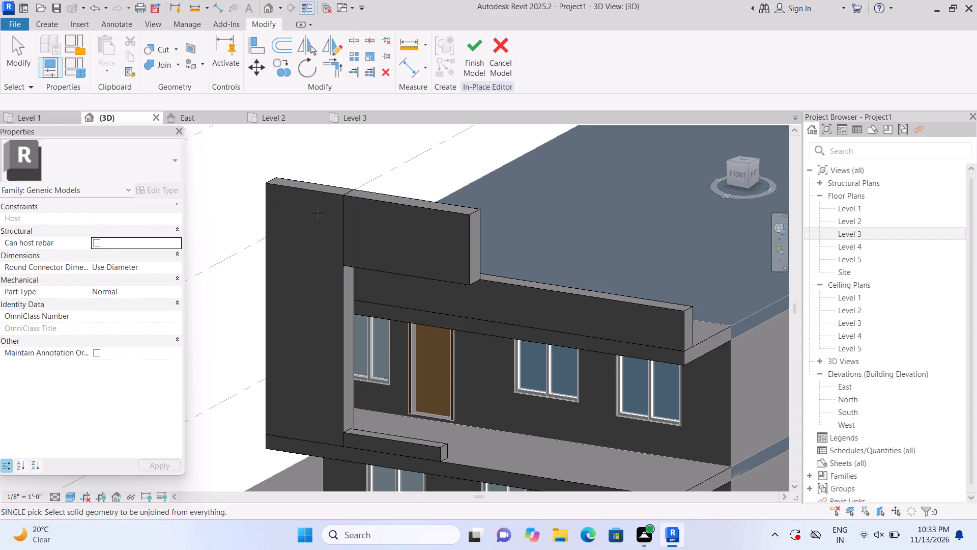
pyautogui.click(304, 202)
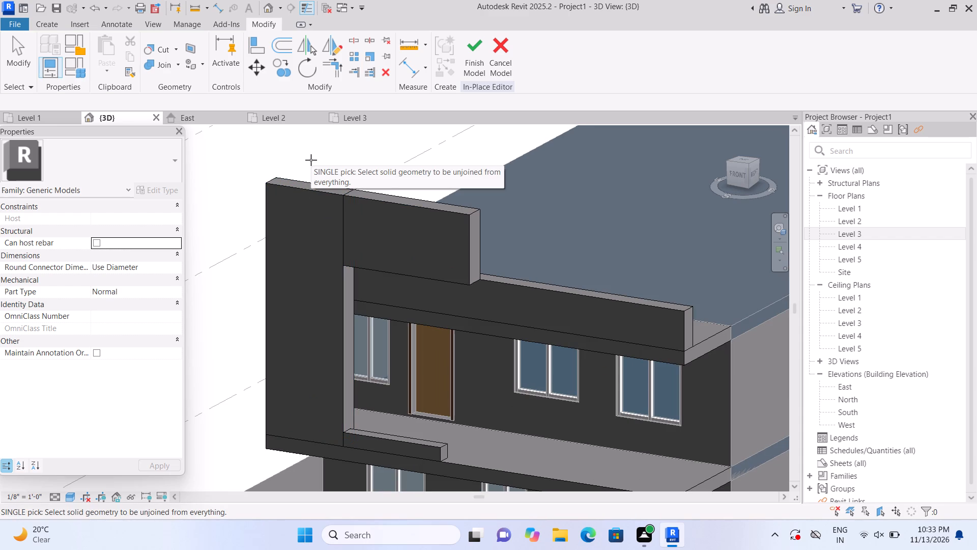
pyautogui.press('Escape')
# Raise the tall corner block to an extrusion end of about 19' 11" and bring the adjoining upper block's top flush with it.
pyautogui.click(317, 197)
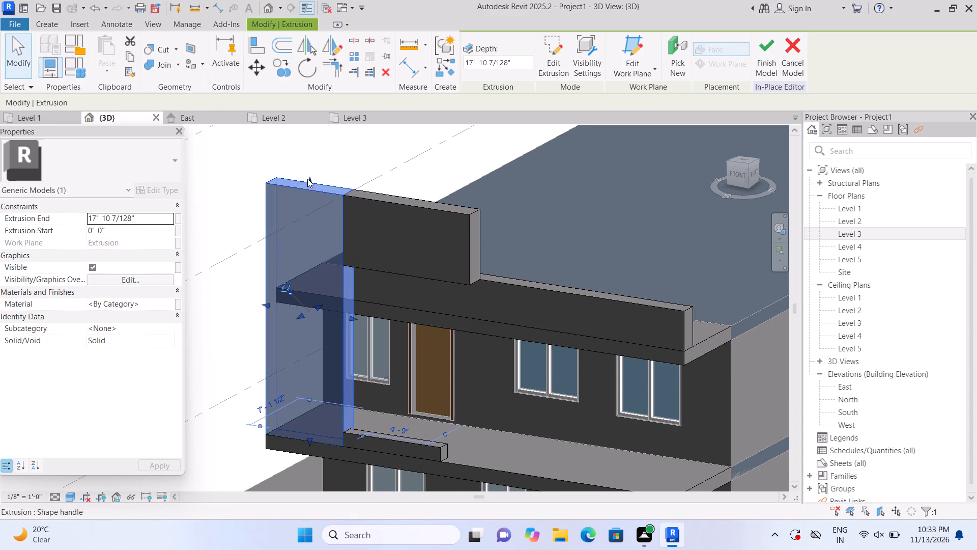
pyautogui.moveTo(308, 179); pyautogui.dragTo(312, 156)
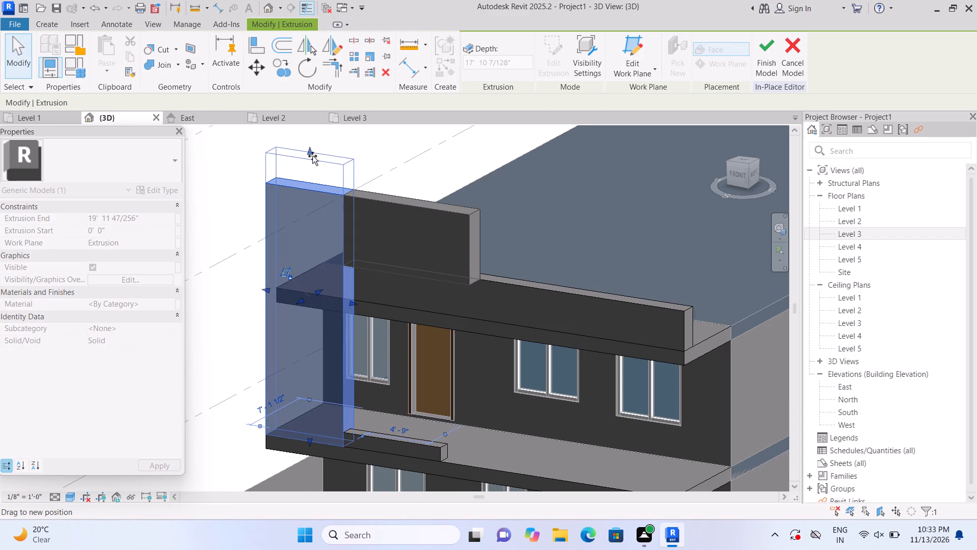
pyautogui.moveTo(312, 156); pyautogui.dragTo(313, 156)
pyautogui.click(378, 209)
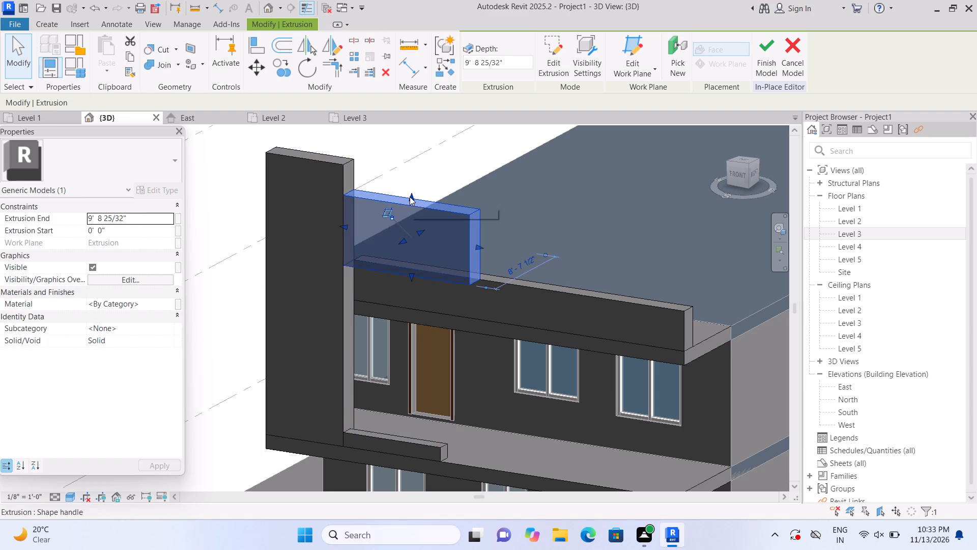
pyautogui.moveTo(410, 197); pyautogui.dragTo(410, 177)
pyautogui.click(413, 154)
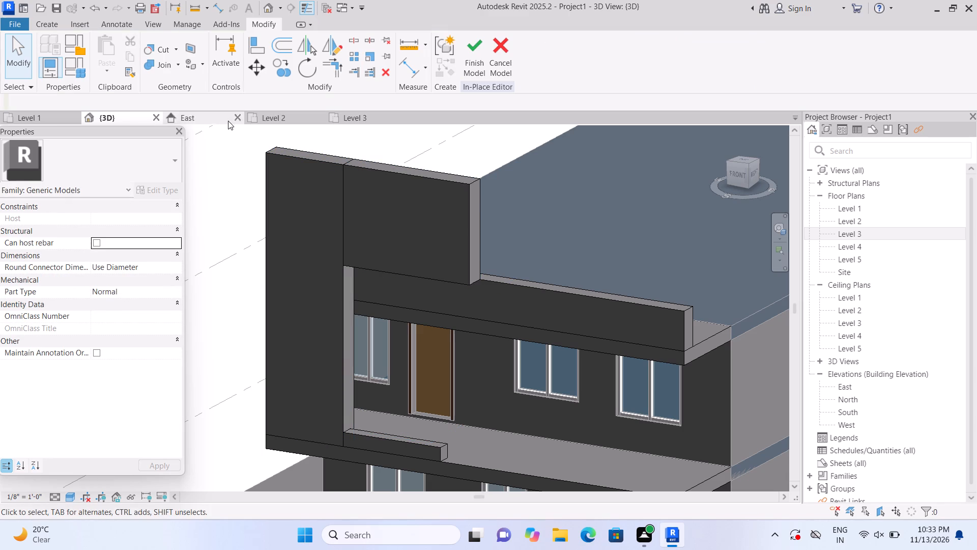
# Join the geometry of the raised corner block and the adjoining upper block again.
pyautogui.click(180, 68)
pyautogui.click(184, 84)
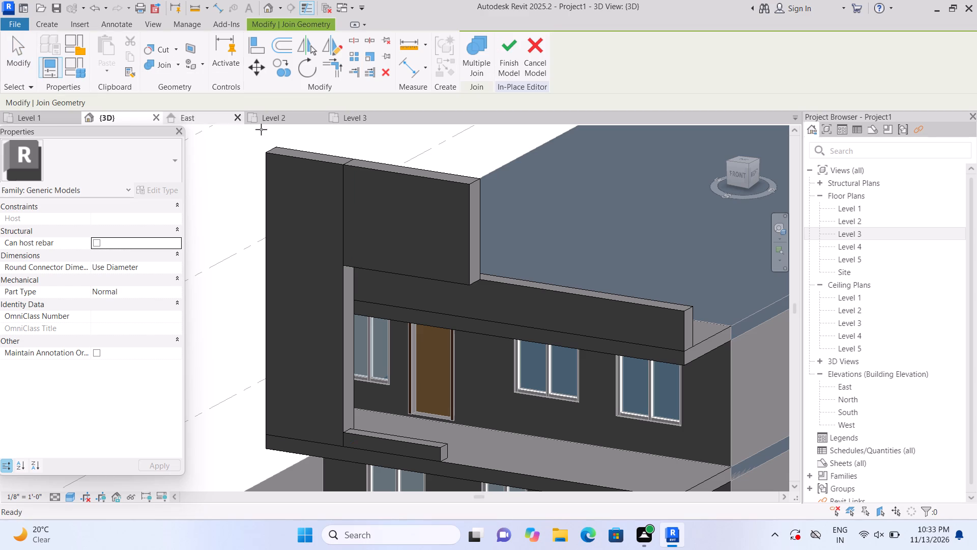
pyautogui.click(306, 172)
pyautogui.click(403, 191)
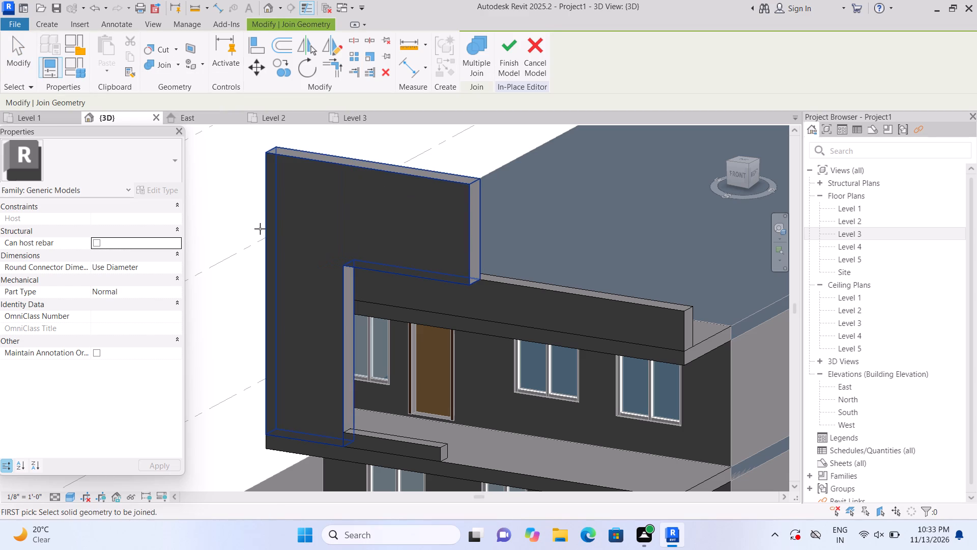
# Join the front parapet strip with the projecting roof slab directly beneath it.
pyautogui.click(645, 312)
pyautogui.click(672, 353)
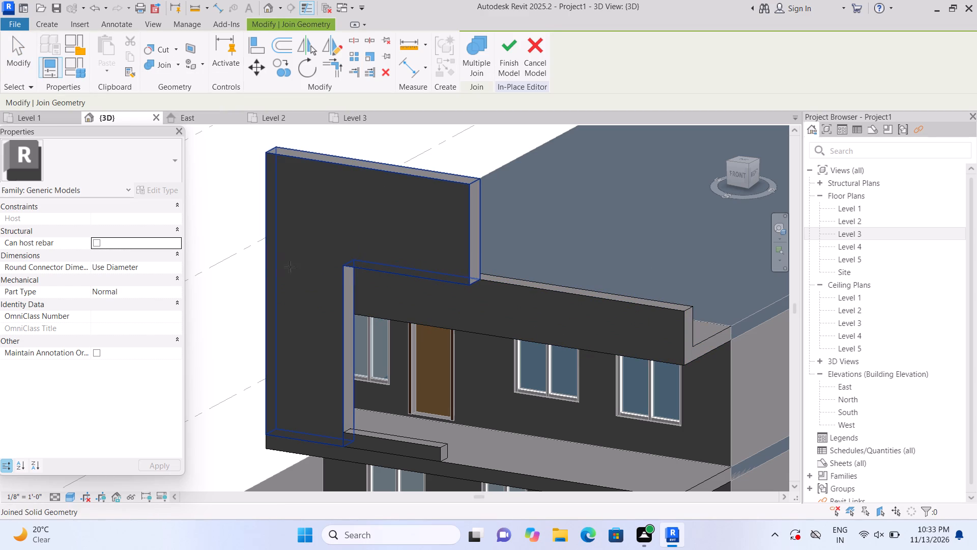
pyautogui.press('Escape')
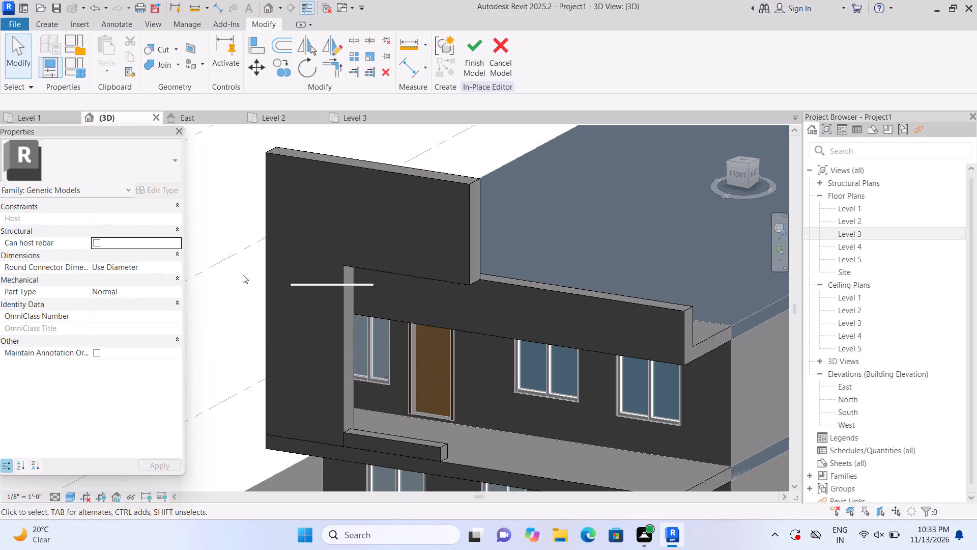
# Extend the front face of the low strip on the projecting first-floor slab slightly outward beyond the slab edge.
pyautogui.scroll(-4, 254, 249)
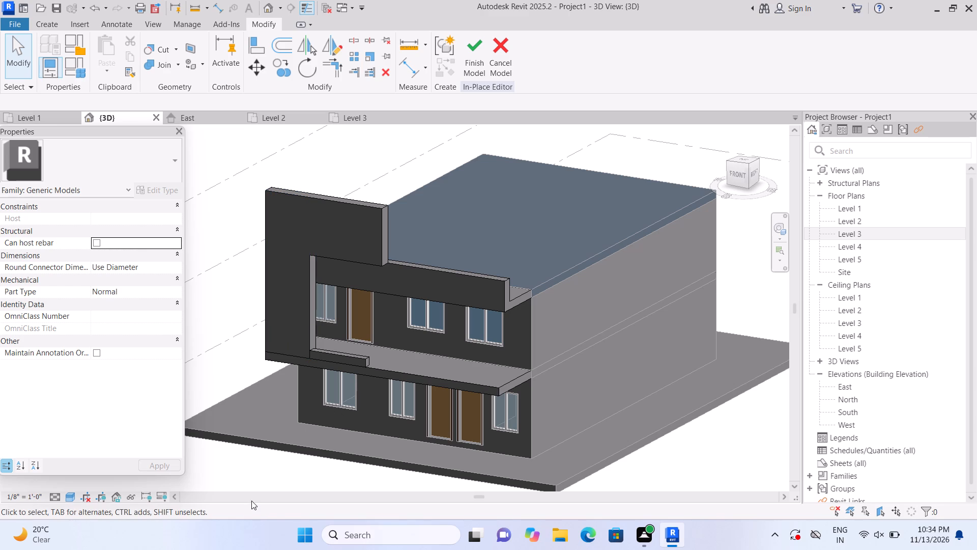
pyautogui.scroll(1, 270, 425)
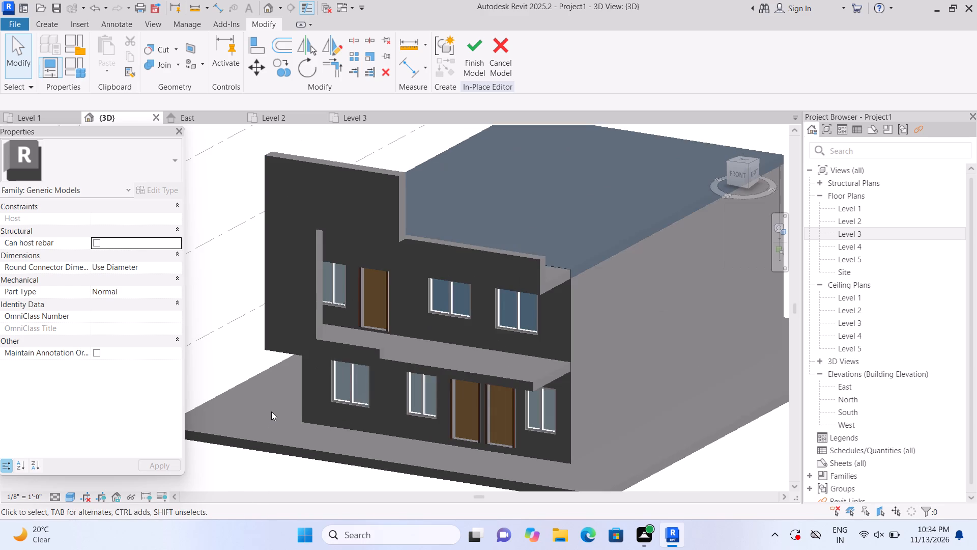
pyautogui.scroll(2, 301, 400)
pyautogui.scroll(2, 299, 323)
pyautogui.moveTo(288, 334); pyautogui.dragTo(238, 355, button='middle')
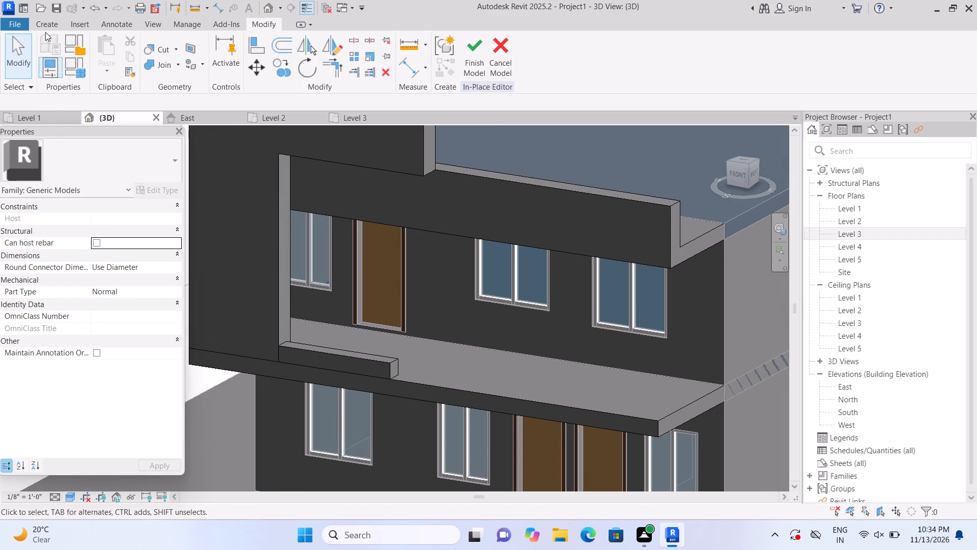
pyautogui.moveTo(244, 183); pyautogui.dragTo(261, 181, button='middle')
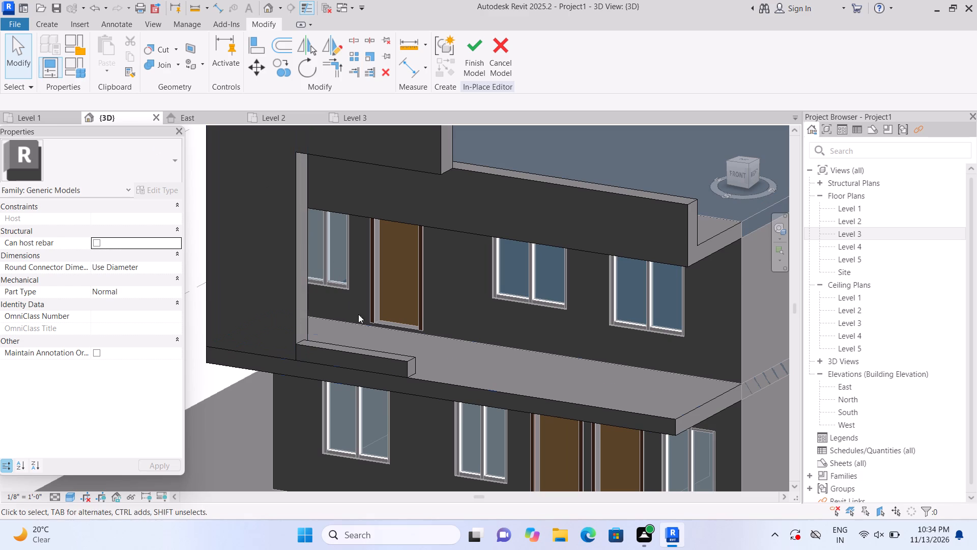
pyautogui.click(365, 356)
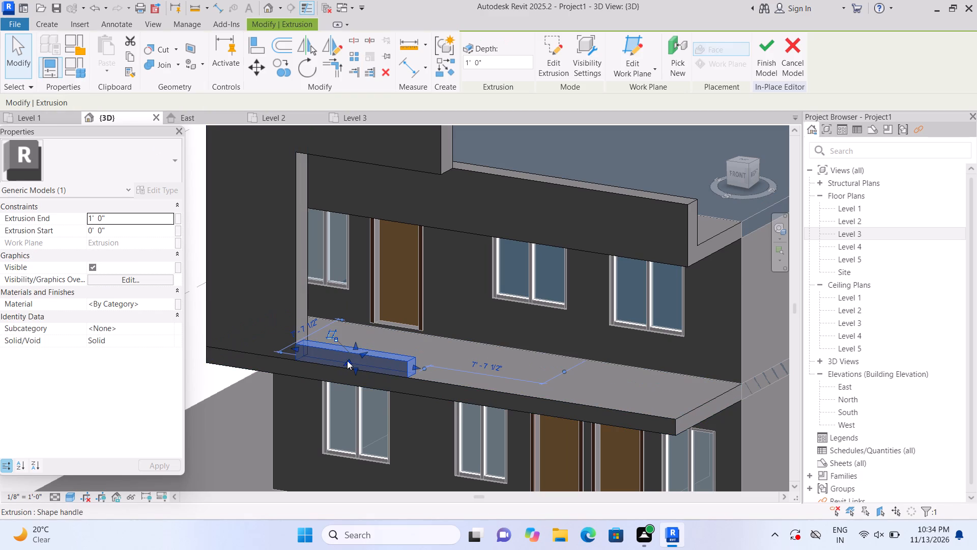
pyautogui.click(347, 361)
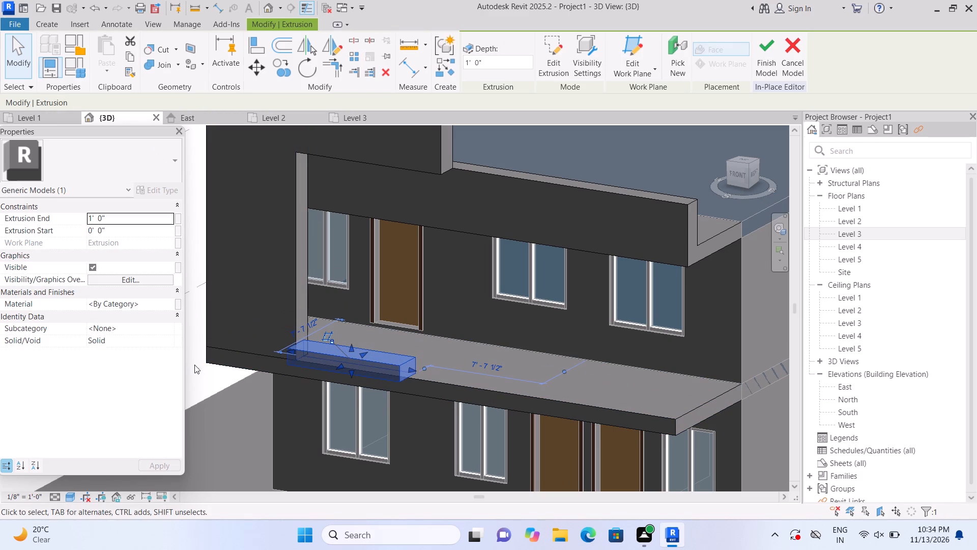
pyautogui.click(199, 373)
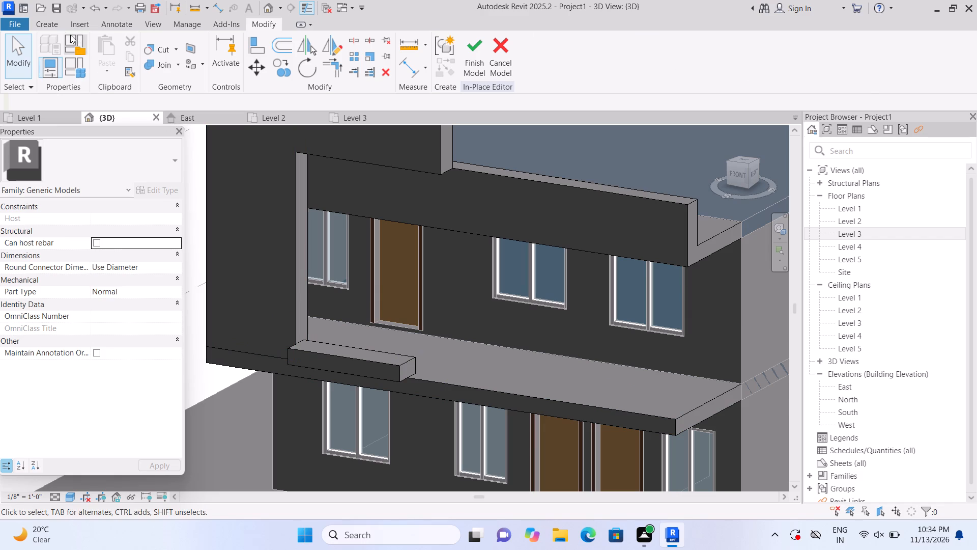
# Extrude a rectangle about 7' 6" long, covering the front half of the low strip's top face, to a depth of 1'.
pyautogui.click(54, 26)
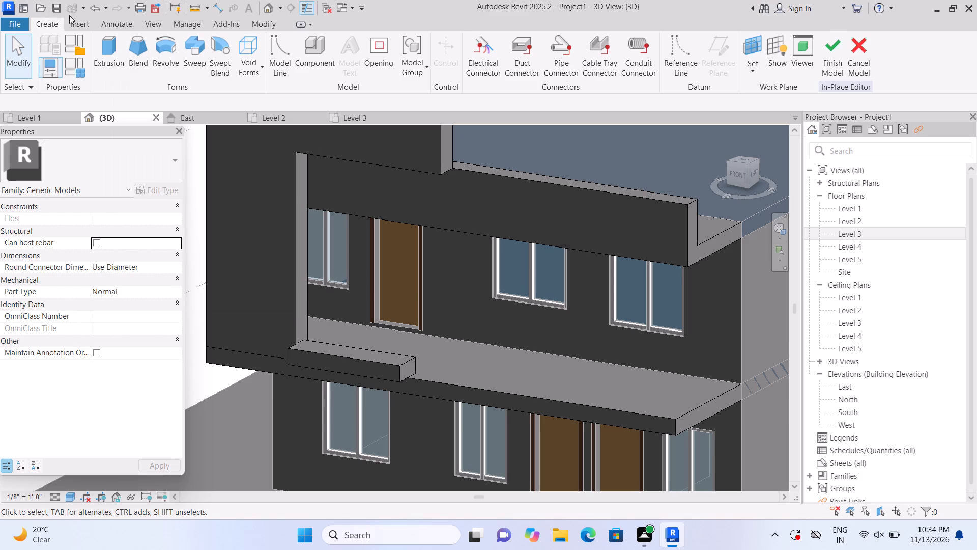
pyautogui.click(113, 49)
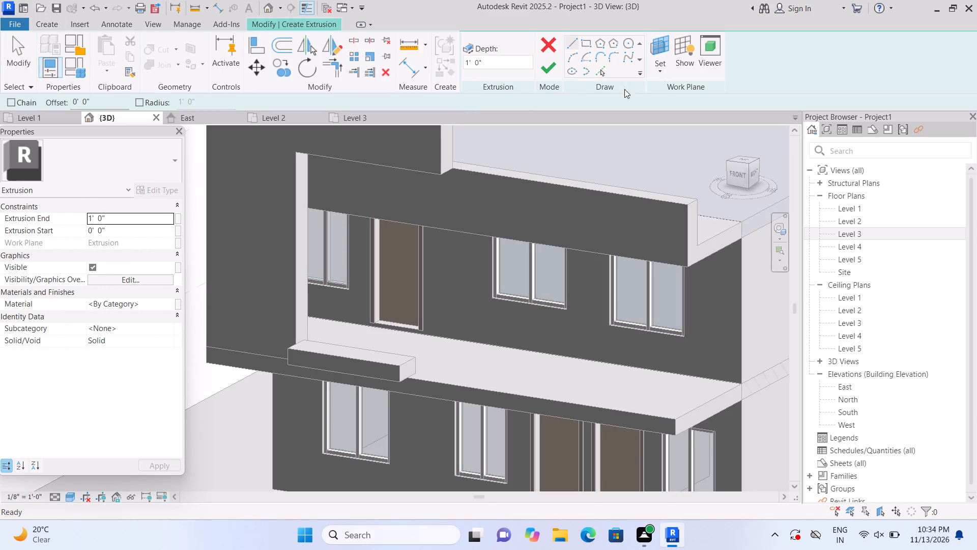
pyautogui.click(662, 74)
pyautogui.click(676, 112)
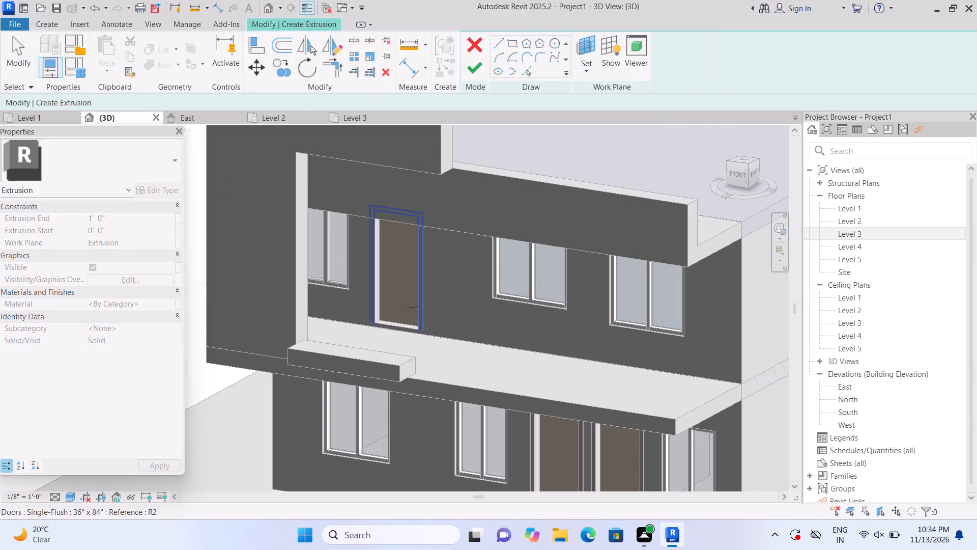
pyautogui.click(357, 347)
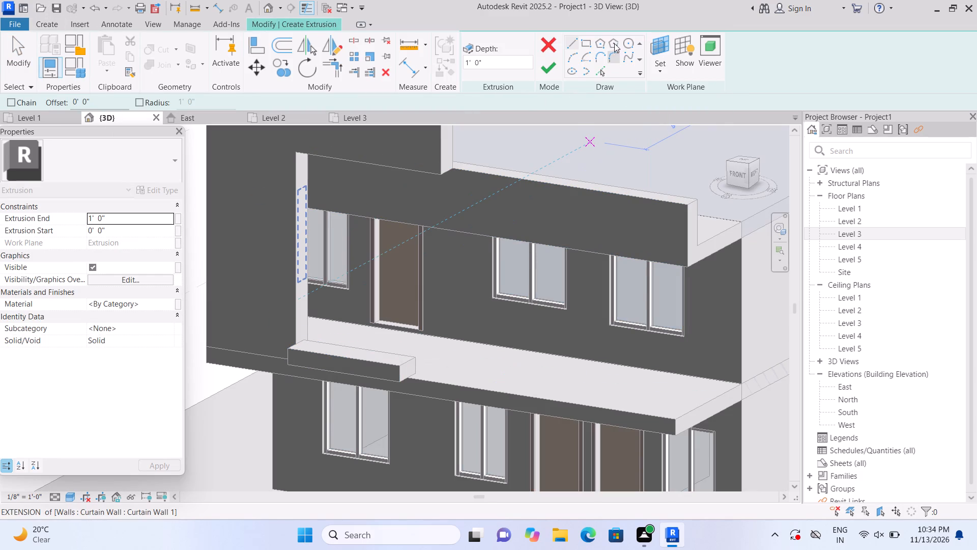
pyautogui.click(582, 43)
pyautogui.scroll(1, 295, 356)
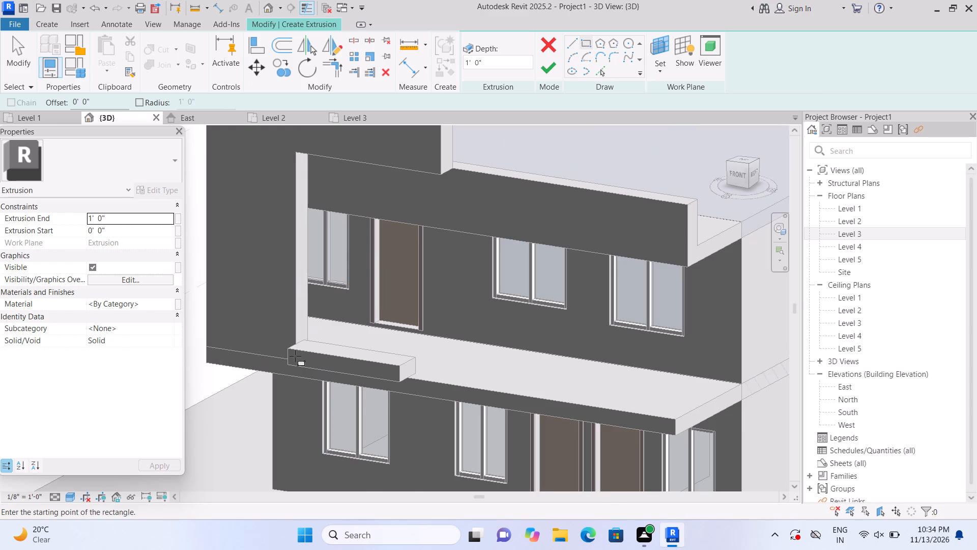
pyautogui.scroll(1, 295, 356)
pyautogui.click(290, 347)
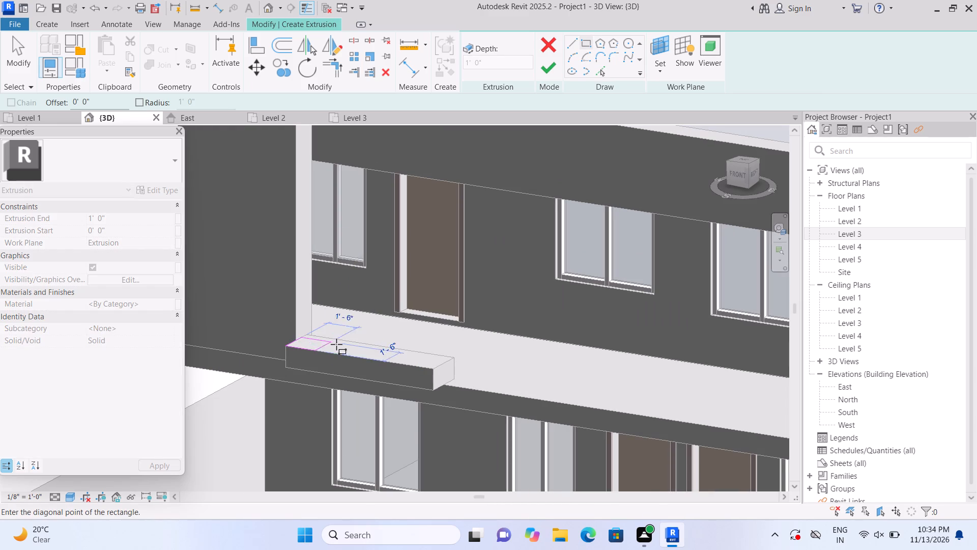
pyautogui.click(440, 365)
pyautogui.doubleClick(553, 69)
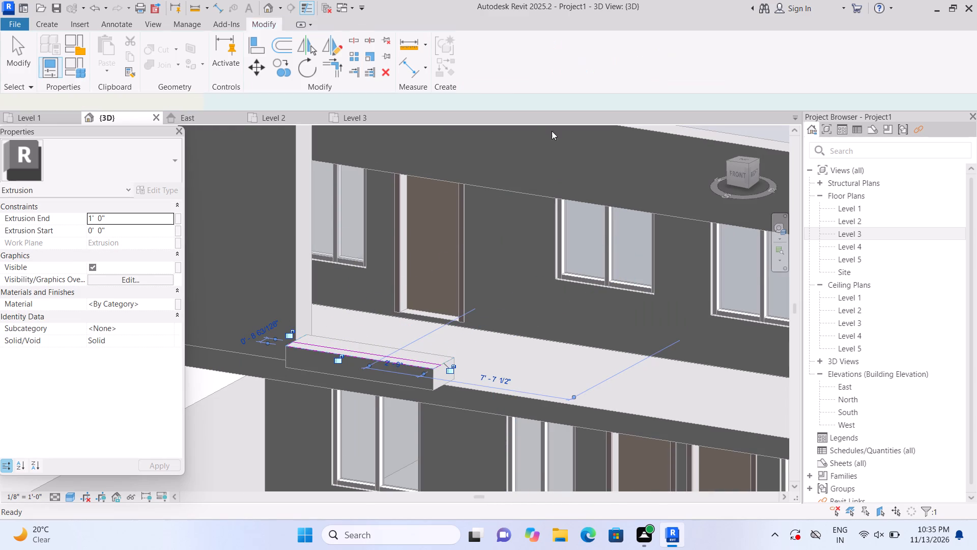
pyautogui.scroll(-1, 530, 222)
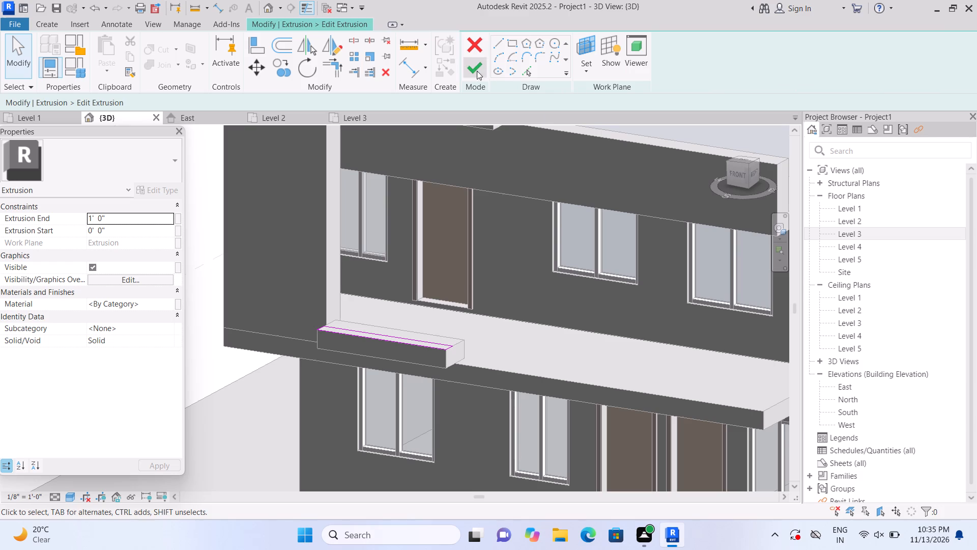
pyautogui.click(477, 70)
pyautogui.moveTo(451, 213); pyautogui.dragTo(437, 239, button='middle')
pyautogui.scroll(-2, 437, 239)
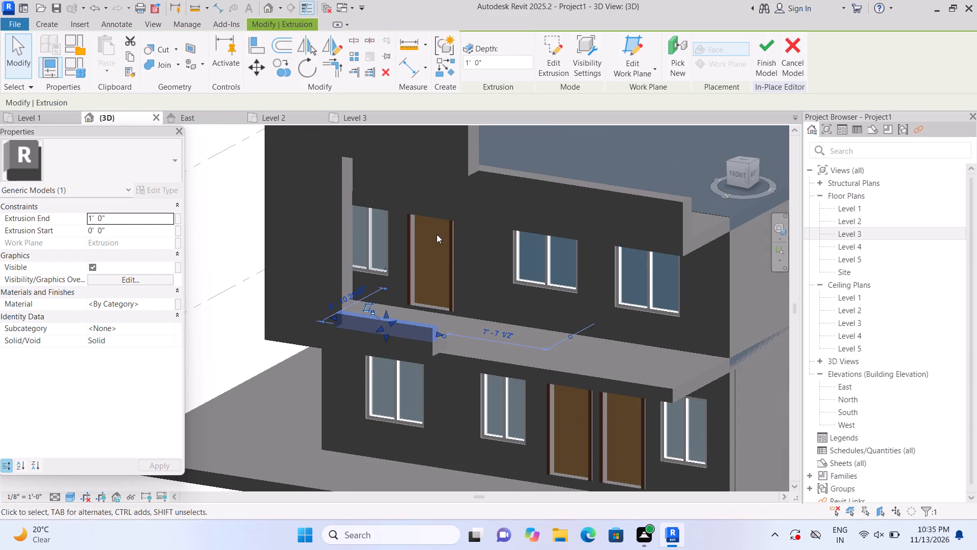
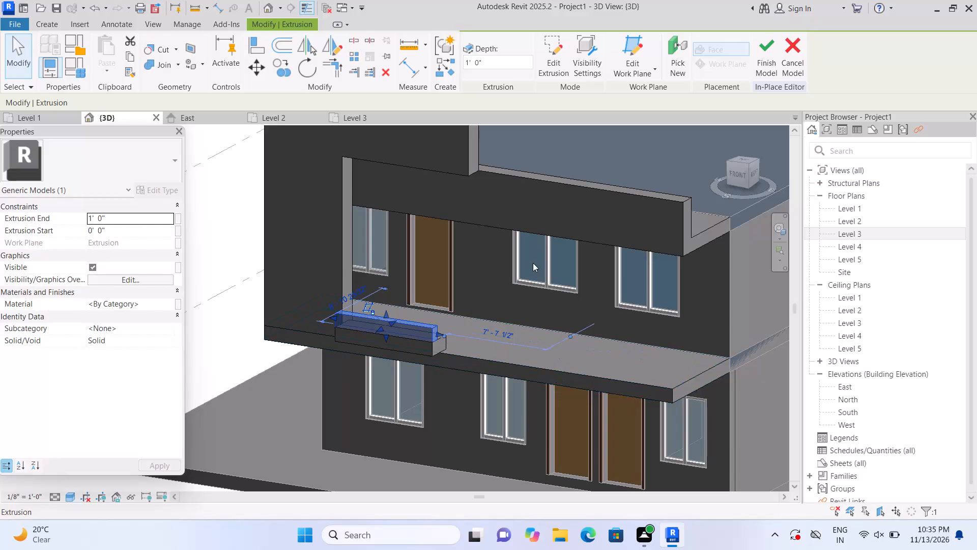
# Raise the top of the extrusion standing on the low strip to a depth of about 14' 11".
pyautogui.moveTo(515, 278); pyautogui.dragTo(479, 377, button='middle')
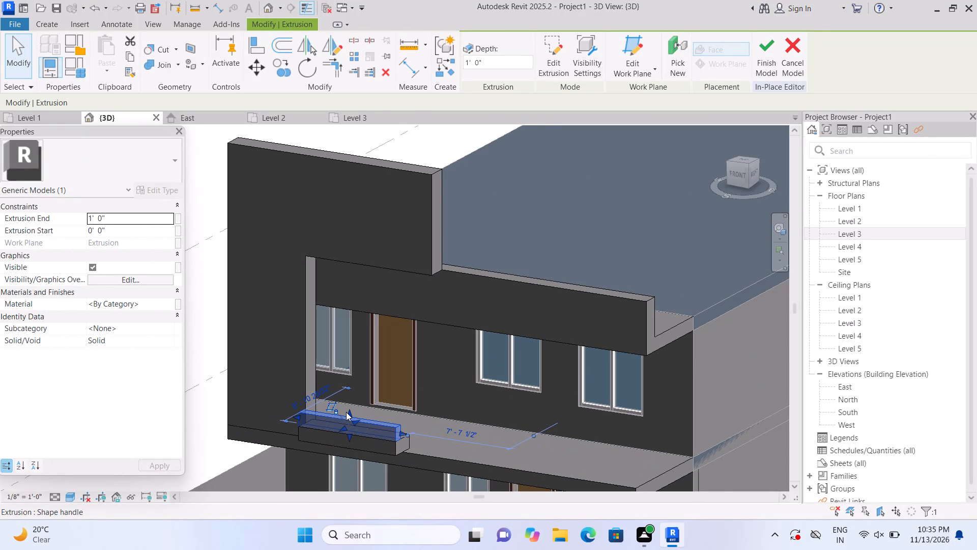
pyautogui.moveTo(351, 410); pyautogui.dragTo(351, 269)
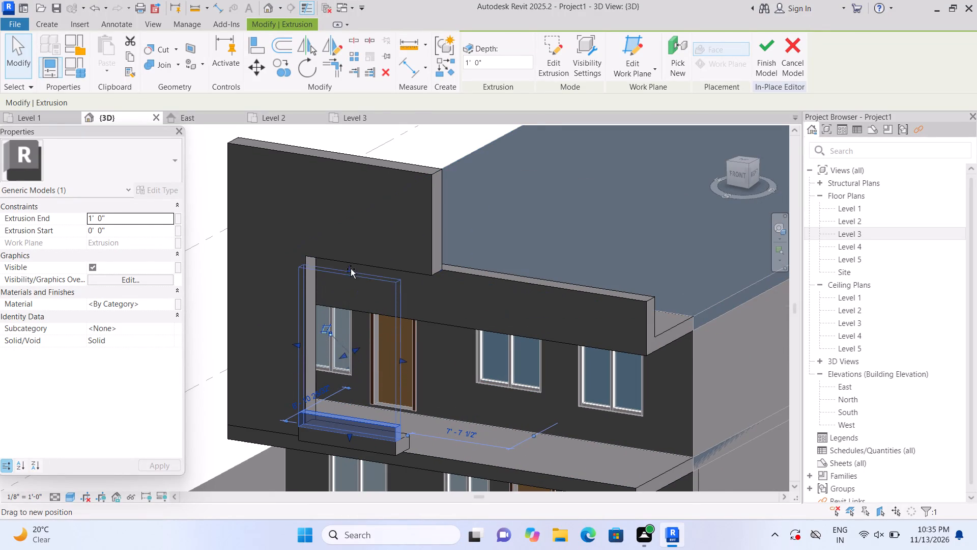
pyautogui.moveTo(351, 269); pyautogui.dragTo(356, 212)
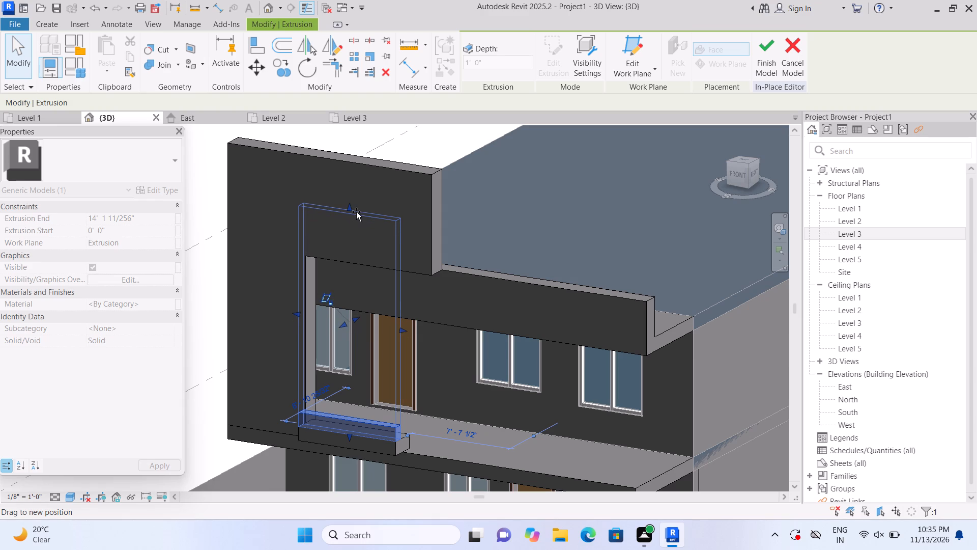
pyautogui.moveTo(356, 212); pyautogui.dragTo(357, 215)
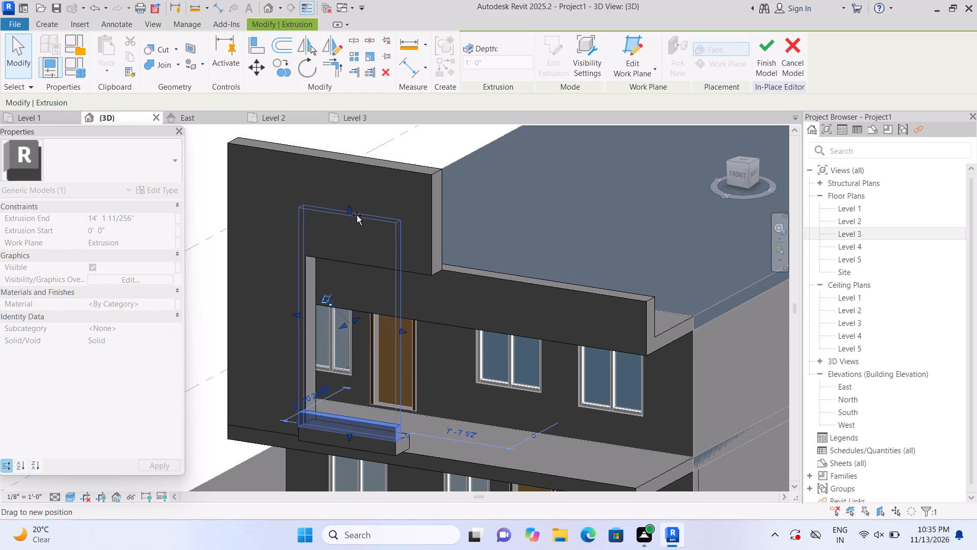
pyautogui.moveTo(357, 215); pyautogui.dragTo(358, 223)
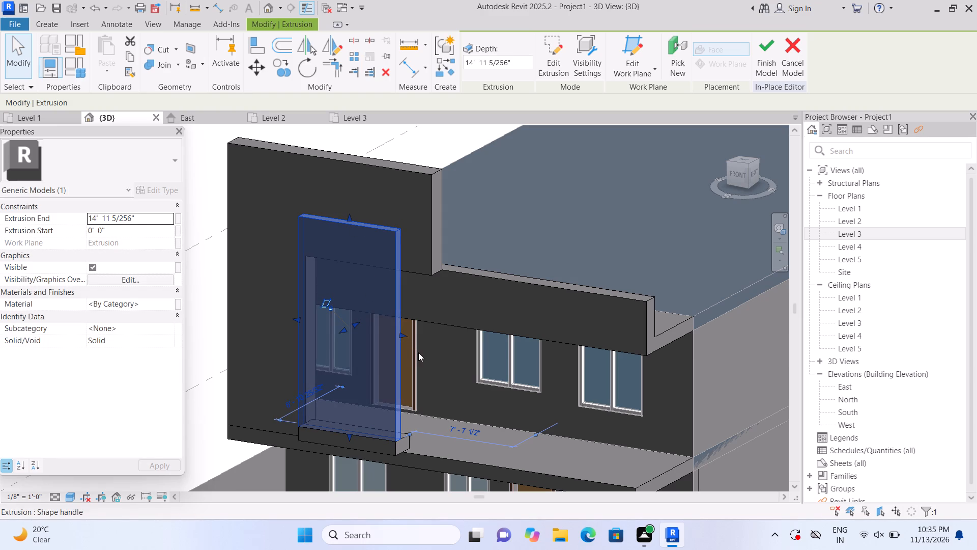
# Narrow the tall upright panel by moving its door-side end face inward about 1' 3".
pyautogui.moveTo(405, 334); pyautogui.dragTo(384, 327)
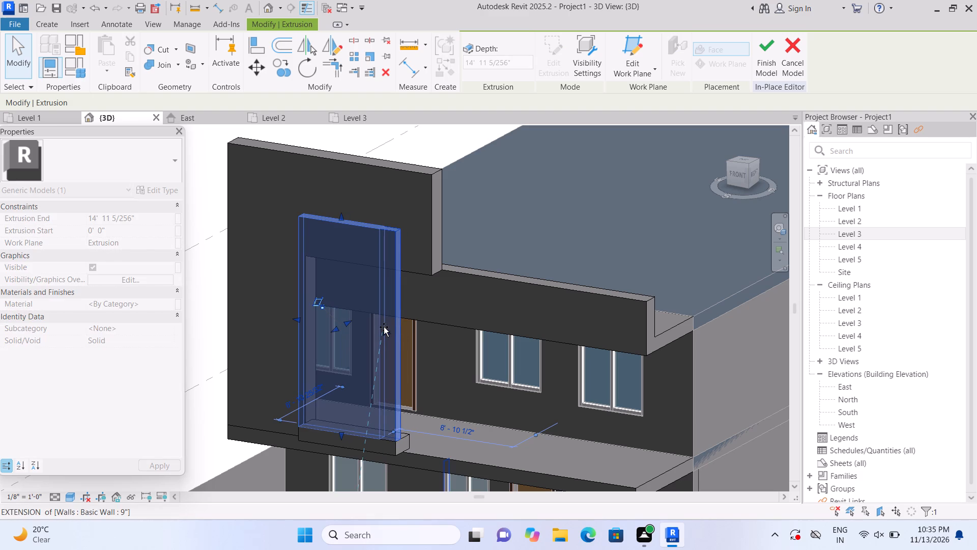
pyautogui.moveTo(384, 327); pyautogui.dragTo(382, 327)
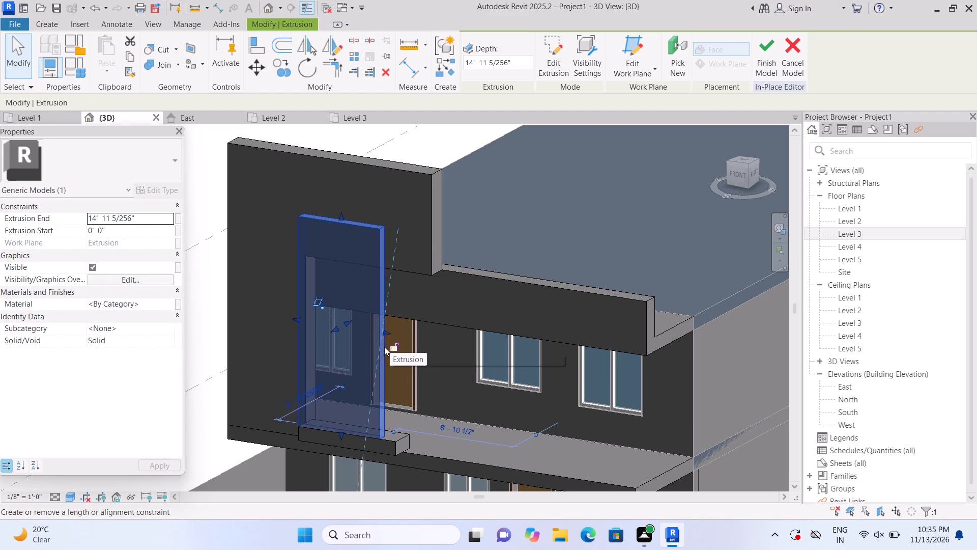
pyautogui.click(213, 313)
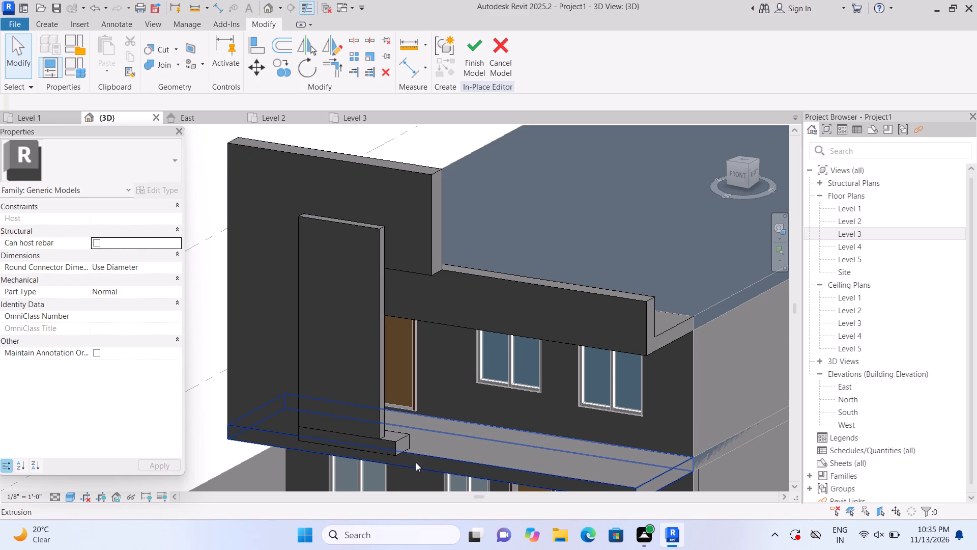
# Lengthen the low strip under the panel by about 3' along the first-floor slab's front edge, toward the open end.
pyautogui.moveTo(410, 453); pyautogui.dragTo(421, 377, button='middle')
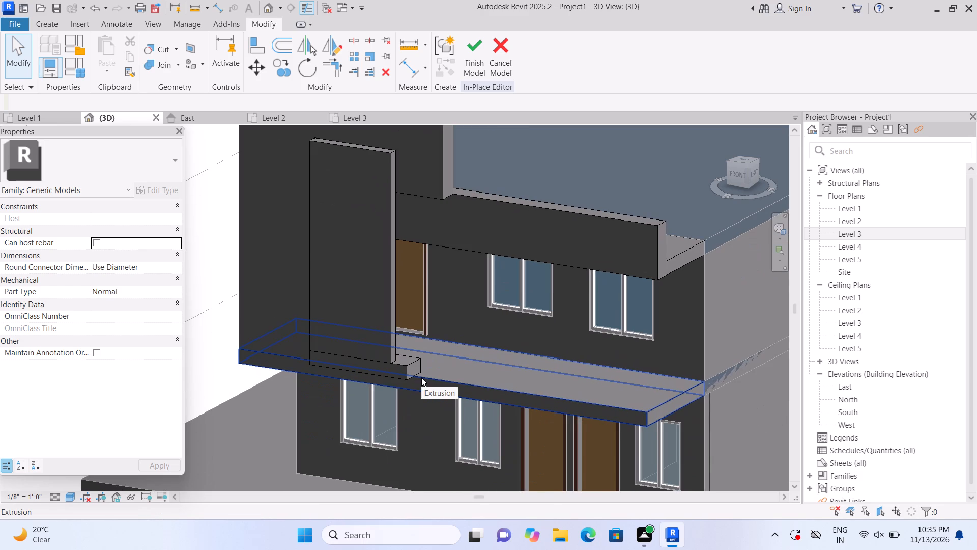
pyautogui.scroll(2, 447, 388)
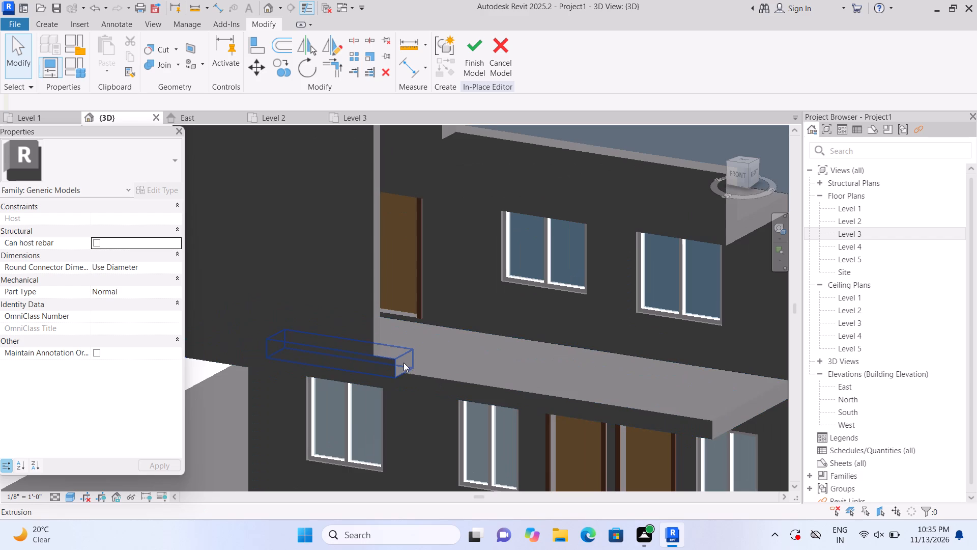
pyautogui.click(400, 363)
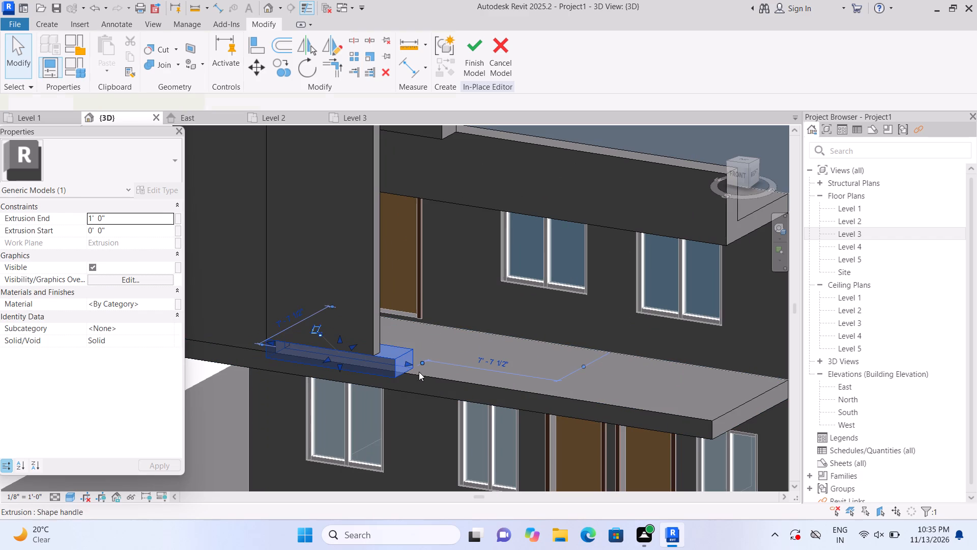
pyautogui.moveTo(406, 361); pyautogui.dragTo(442, 373)
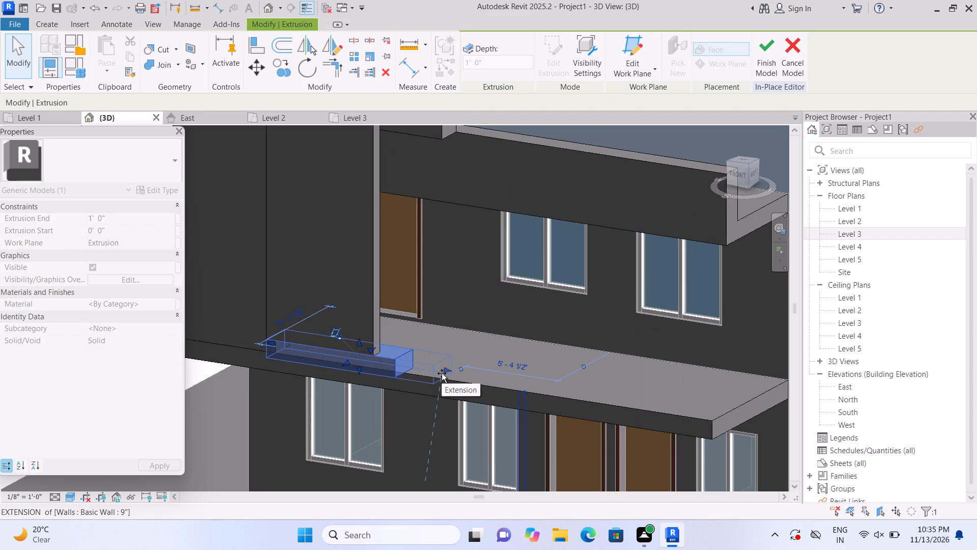
pyautogui.moveTo(442, 373); pyautogui.dragTo(443, 373)
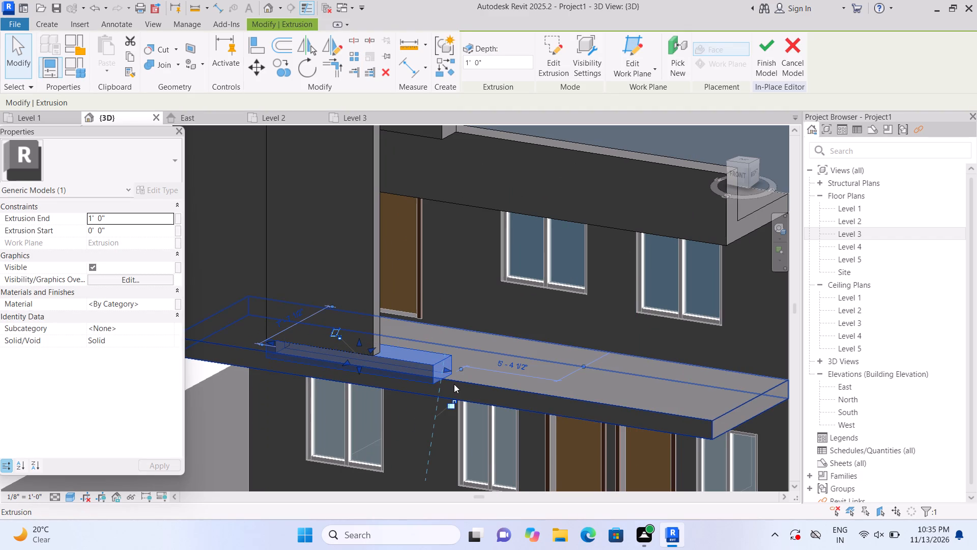
pyautogui.moveTo(448, 369); pyautogui.dragTo(454, 373)
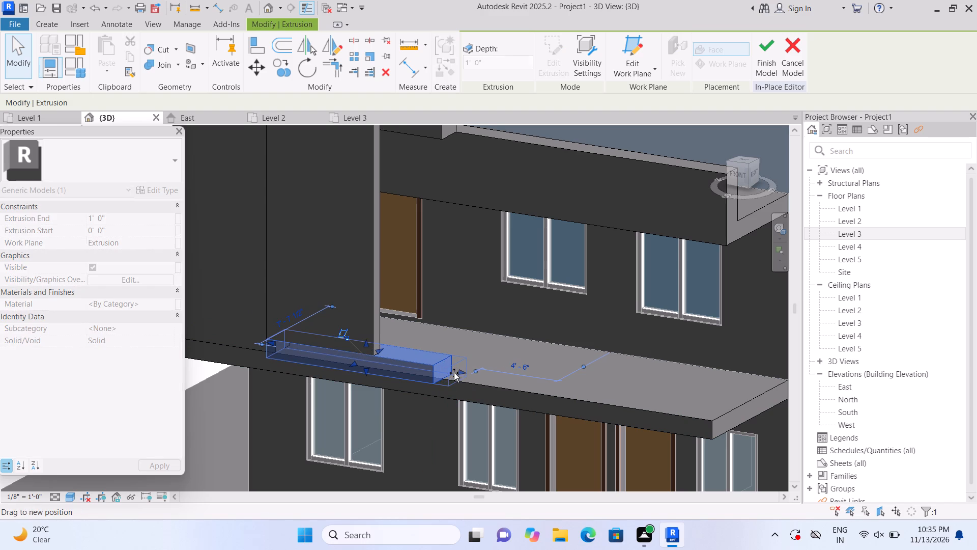
pyautogui.moveTo(454, 373); pyautogui.dragTo(458, 374)
pyautogui.press('Escape')
# Start a new extrusion on the first-floor slab's front face and try to sketch a rectangle from the low strip's end.
pyautogui.moveTo(492, 400); pyautogui.dragTo(474, 393, button='middle')
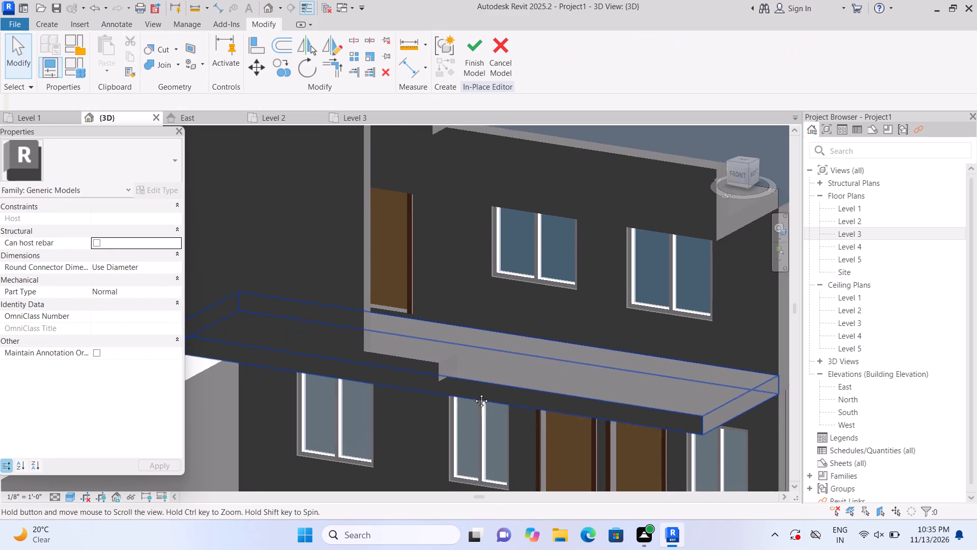
pyautogui.moveTo(474, 393); pyautogui.dragTo(433, 366, button='middle')
pyautogui.scroll(1, 475, 325)
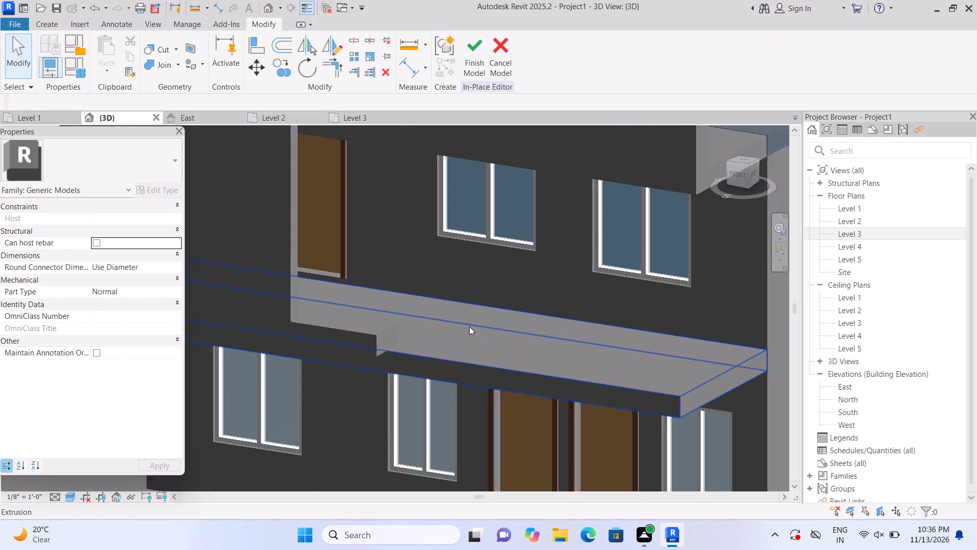
pyautogui.moveTo(469, 326); pyautogui.dragTo(438, 321, button='middle')
pyautogui.click(52, 26)
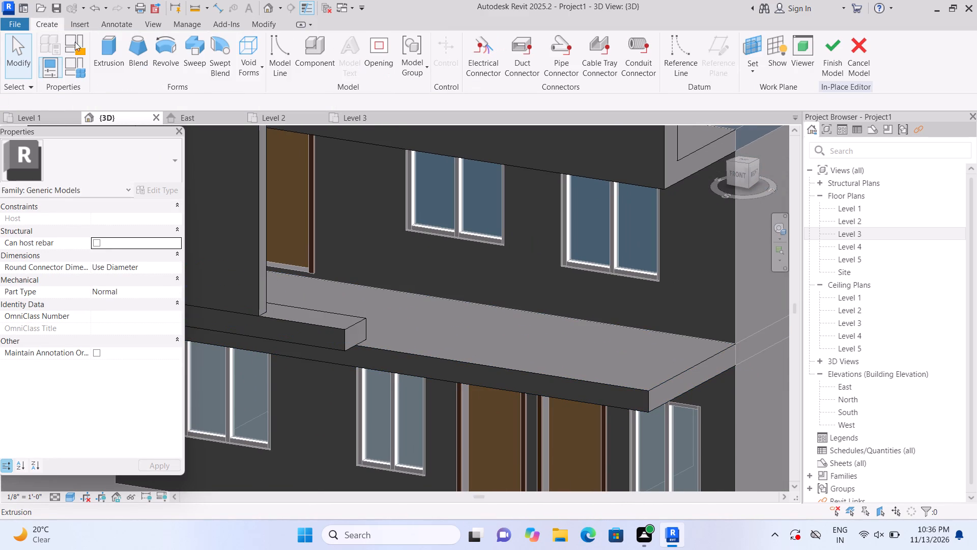
pyautogui.click(104, 61)
pyautogui.click(656, 68)
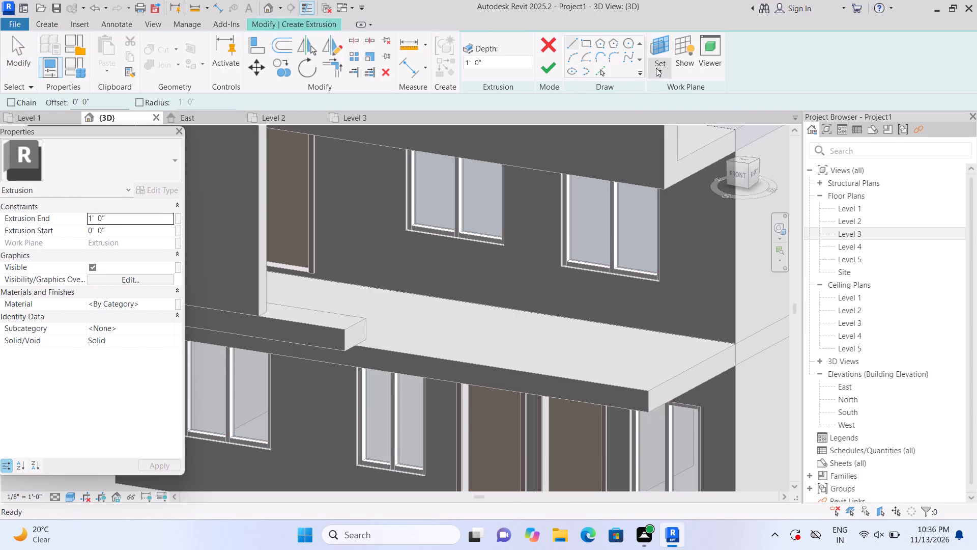
pyautogui.click(669, 111)
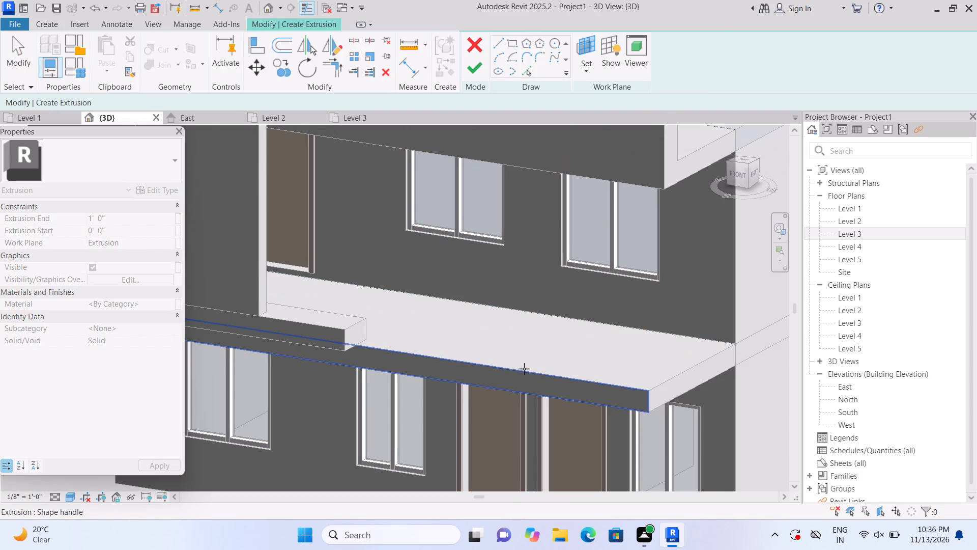
pyautogui.click(524, 369)
pyautogui.click(588, 45)
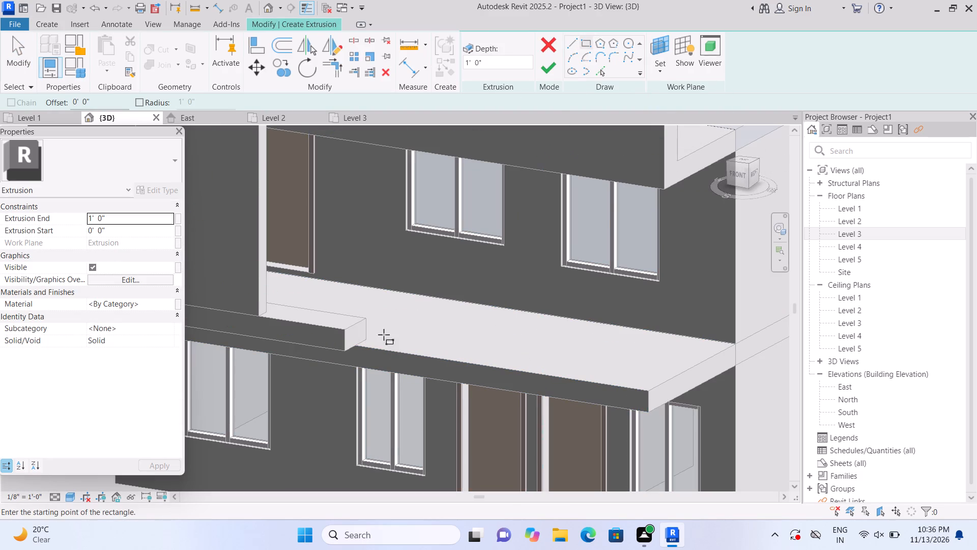
pyautogui.doubleClick(358, 342)
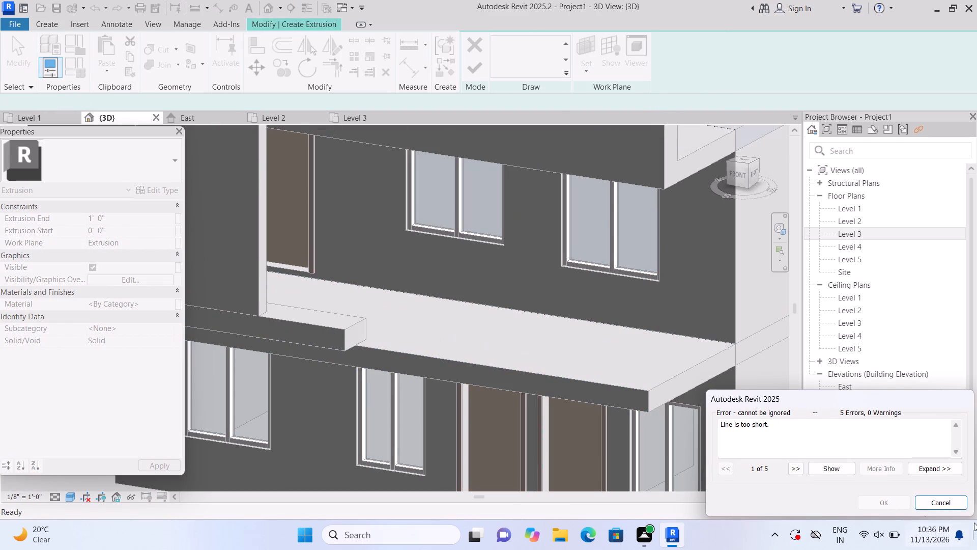
pyautogui.click(952, 502)
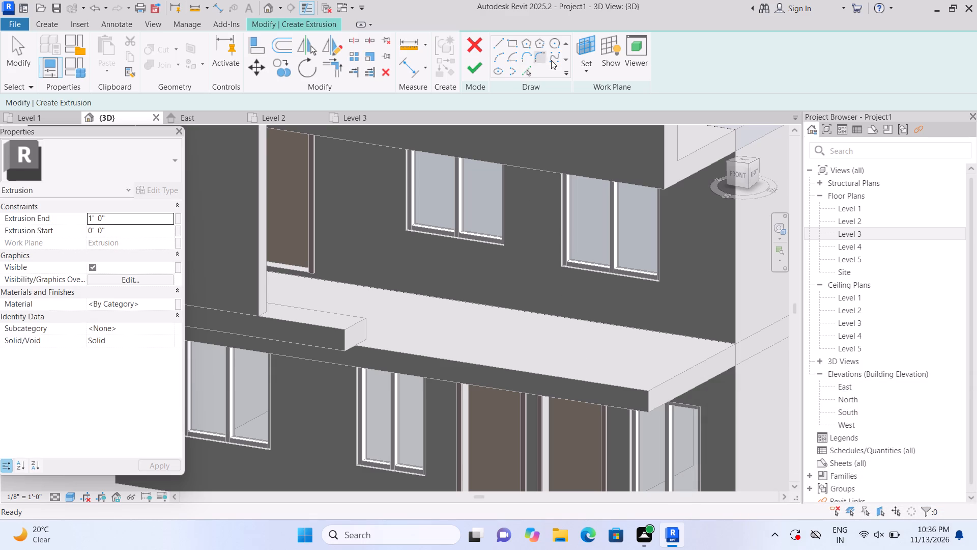
pyautogui.click(511, 40)
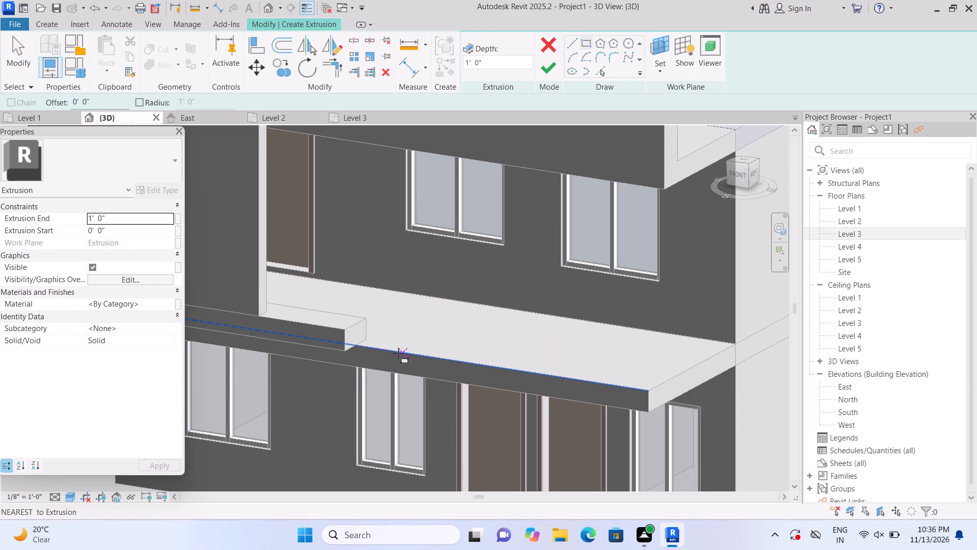
pyautogui.click(359, 346)
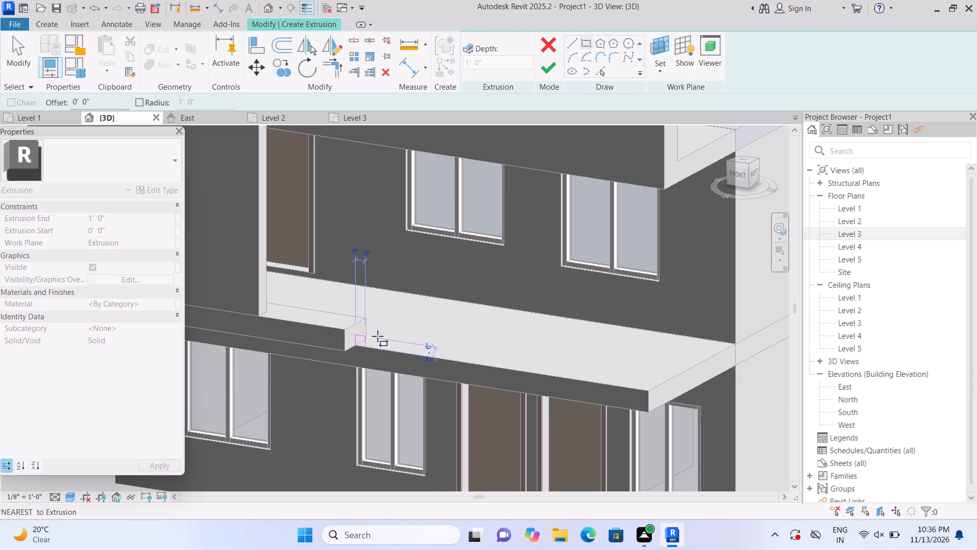
pyautogui.press('Escape')
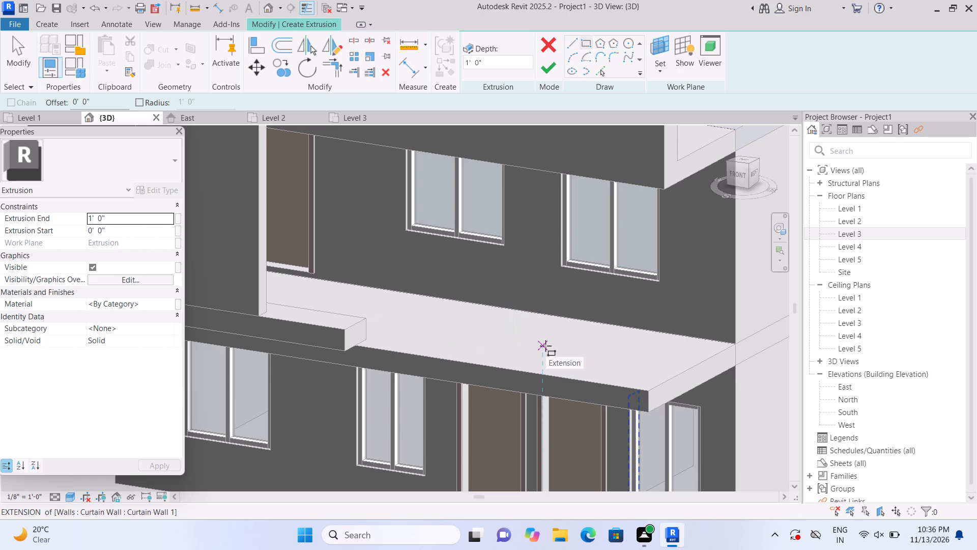
# Extrude a narrow rectangle about 14' 10 1/2" long on the slab's top face, from the low strip along the front edge, 1' deep.
pyautogui.click(657, 73)
pyautogui.click(668, 117)
pyautogui.scroll(2, 591, 303)
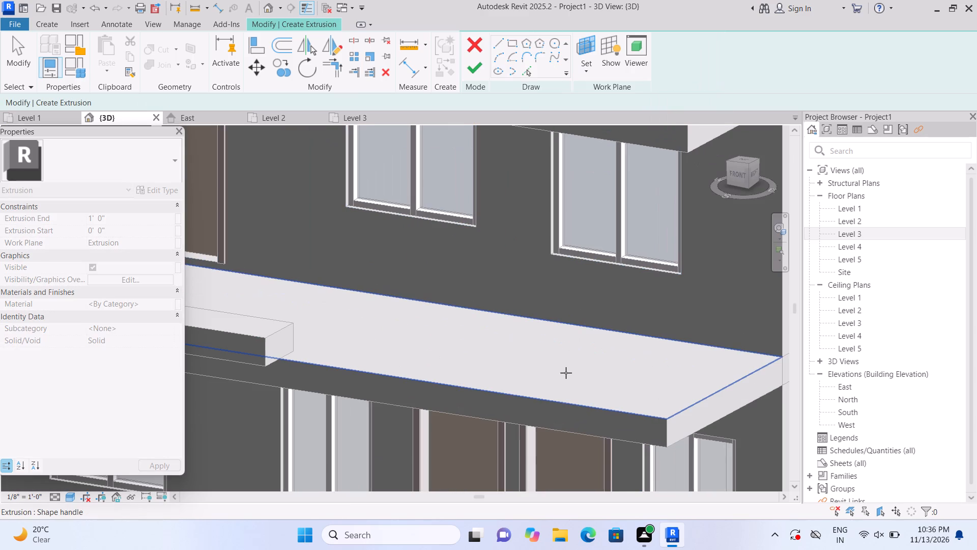
pyautogui.click(562, 381)
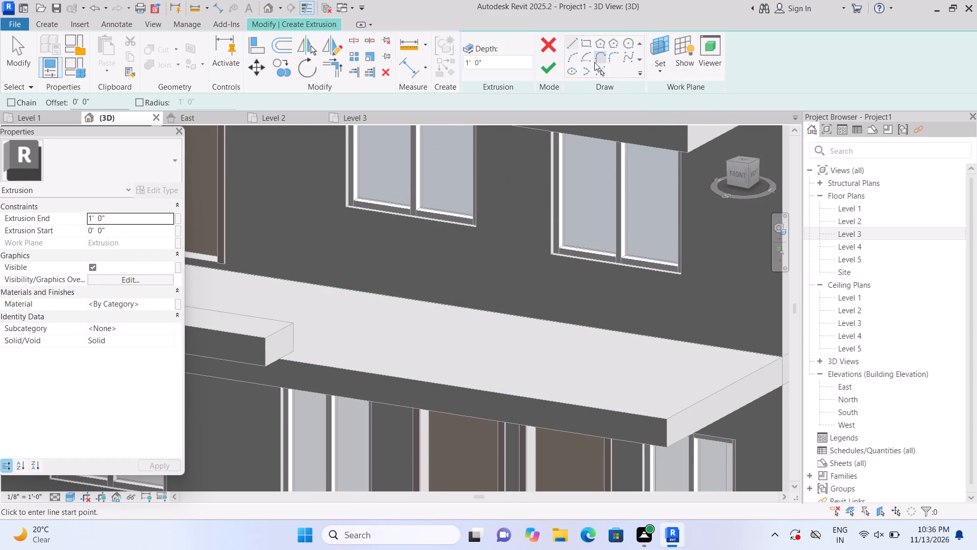
pyautogui.click(589, 44)
pyautogui.scroll(3, 349, 377)
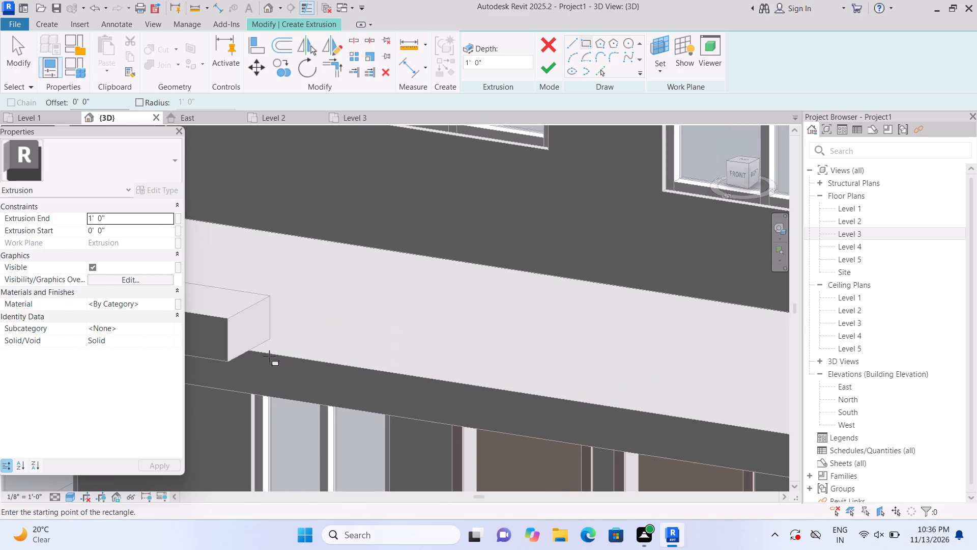
pyautogui.click(250, 349)
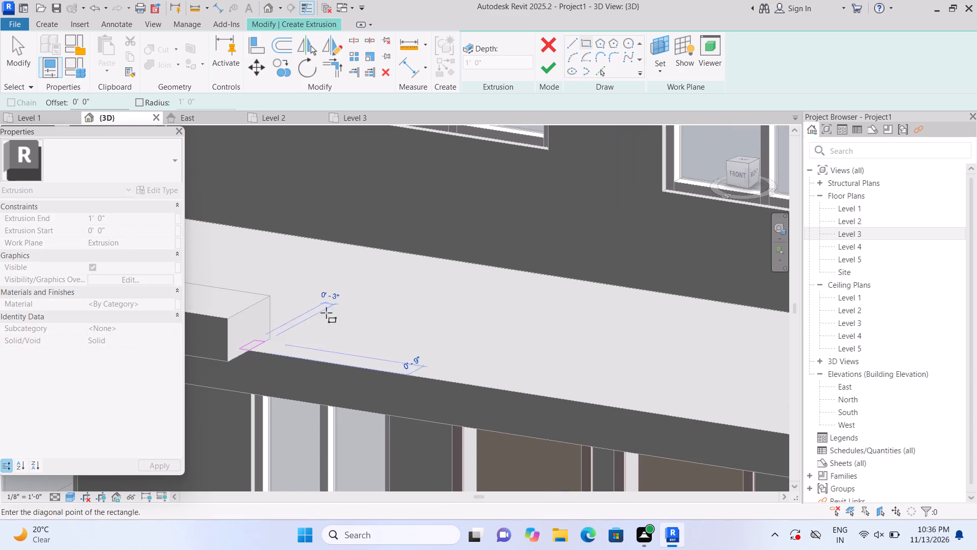
pyautogui.moveTo(533, 343); pyautogui.dragTo(333, 240, button='middle')
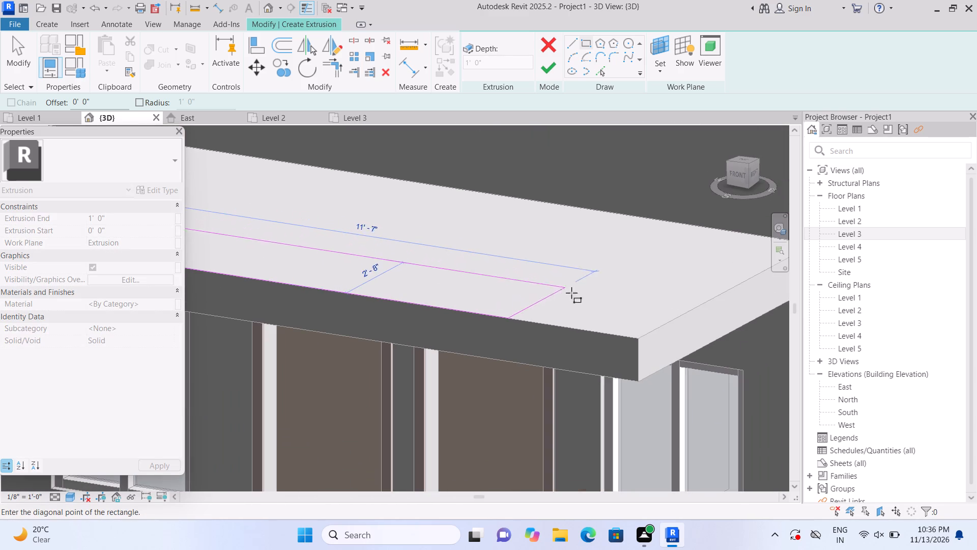
pyautogui.doubleClick(654, 328)
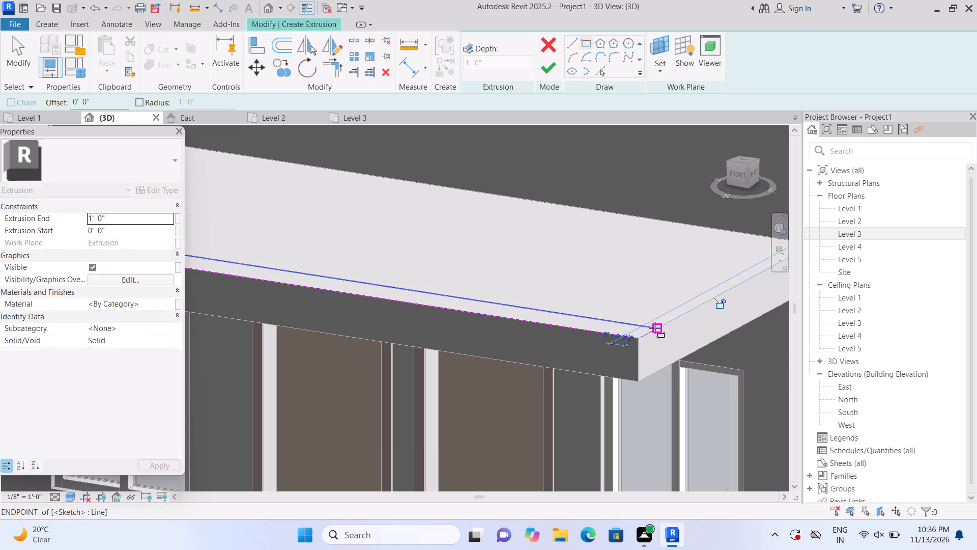
pyautogui.click(546, 71)
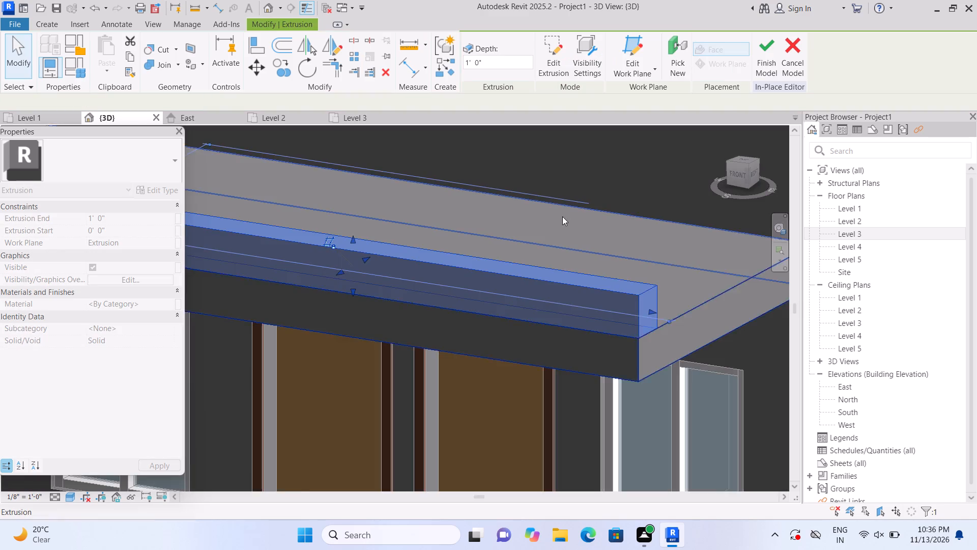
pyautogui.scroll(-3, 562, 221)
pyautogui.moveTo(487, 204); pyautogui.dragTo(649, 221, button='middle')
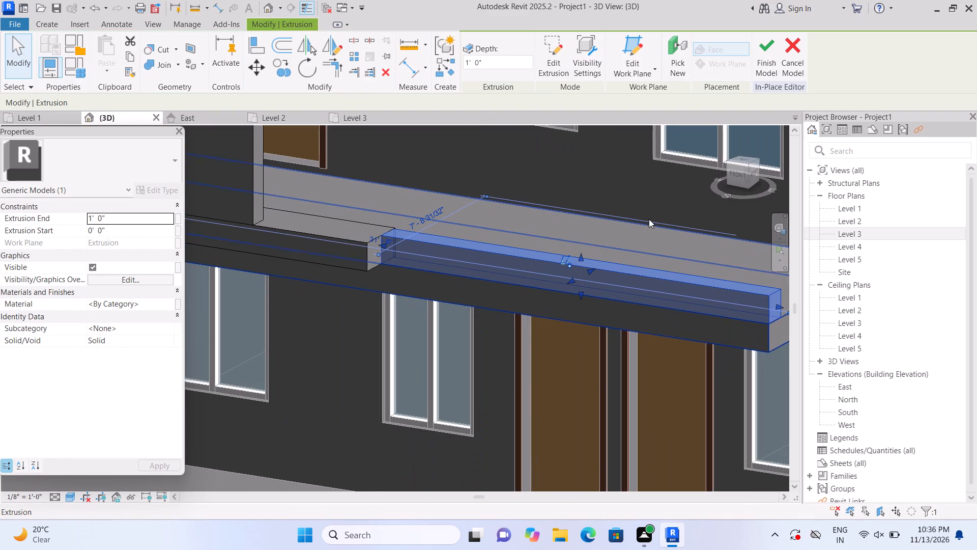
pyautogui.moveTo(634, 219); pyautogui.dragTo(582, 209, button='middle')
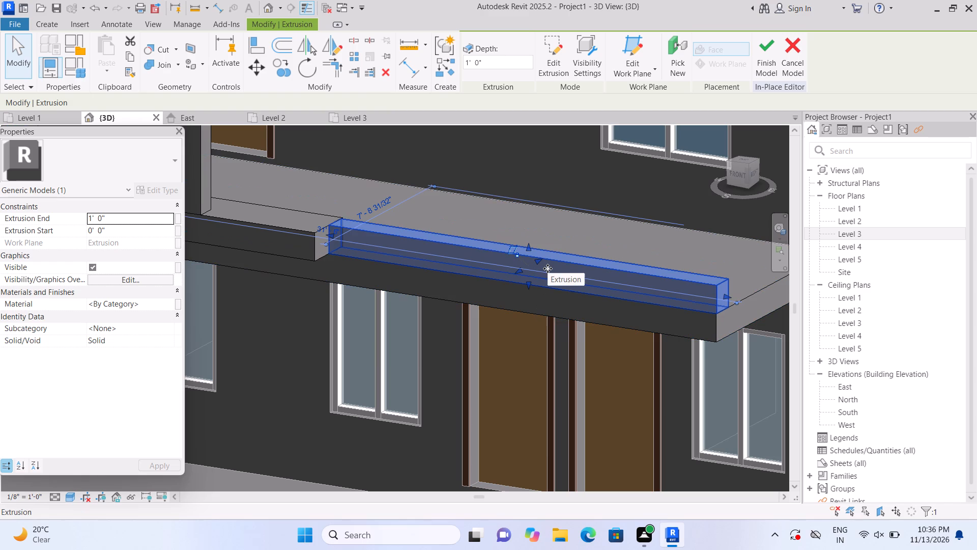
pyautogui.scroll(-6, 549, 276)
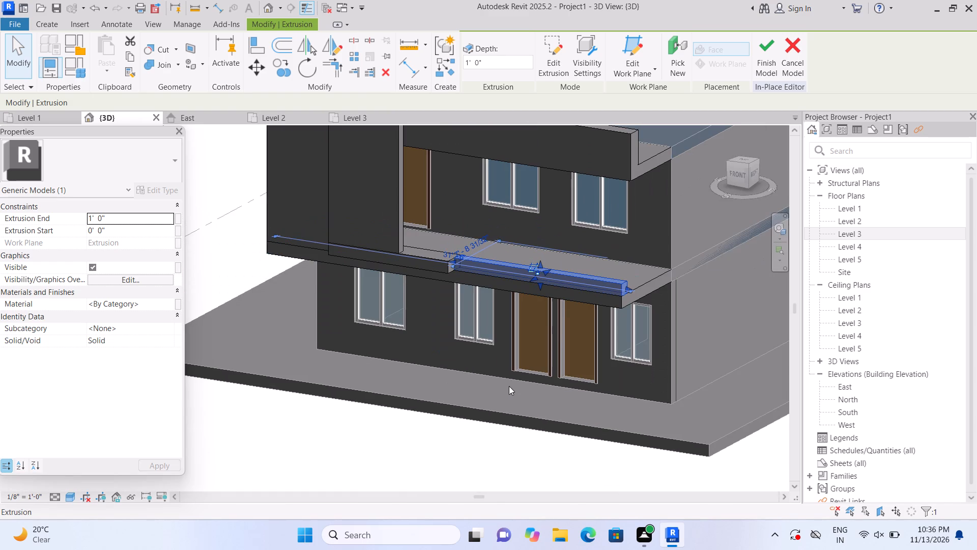
# Raise the new front-edge strip on the first-floor slab to a height of about 2' 0 5/8".
pyautogui.keyDown('shift'); pyautogui.moveTo(509, 385); pyautogui.dragTo(543, 371, button='middle'); pyautogui.keyUp('shift')
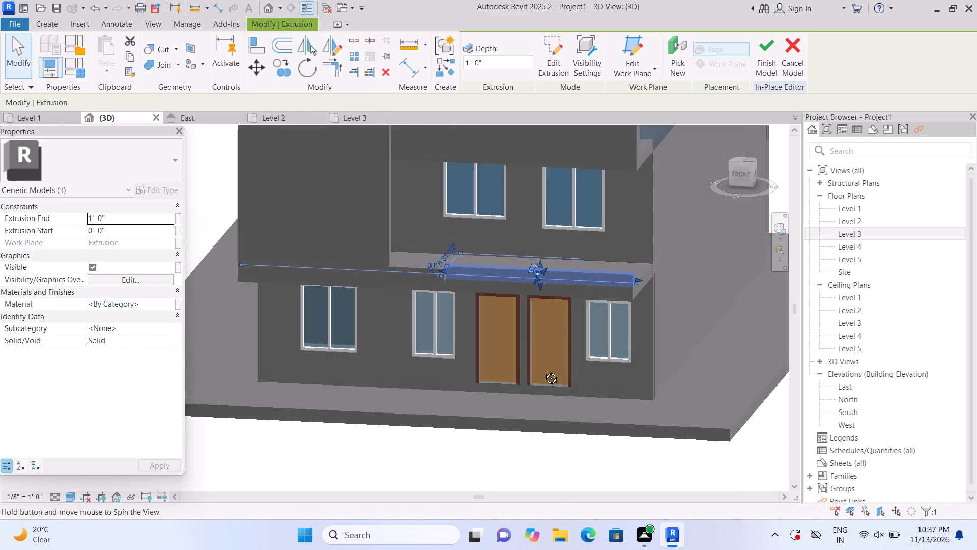
pyautogui.keyDown('shift'); pyautogui.moveTo(543, 371); pyautogui.dragTo(545, 370, button='middle'); pyautogui.keyUp('shift')
pyautogui.scroll(4, 517, 320)
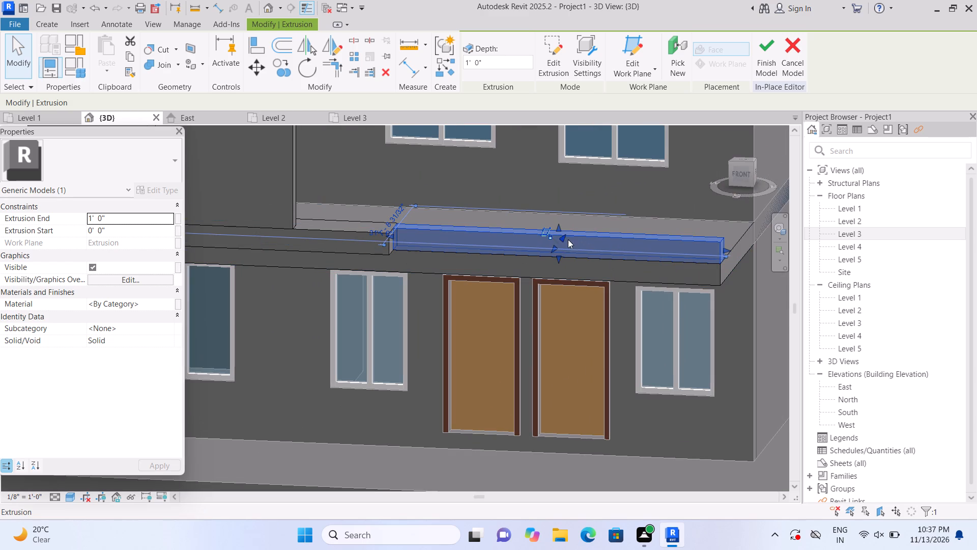
pyautogui.moveTo(558, 227); pyautogui.dragTo(559, 211)
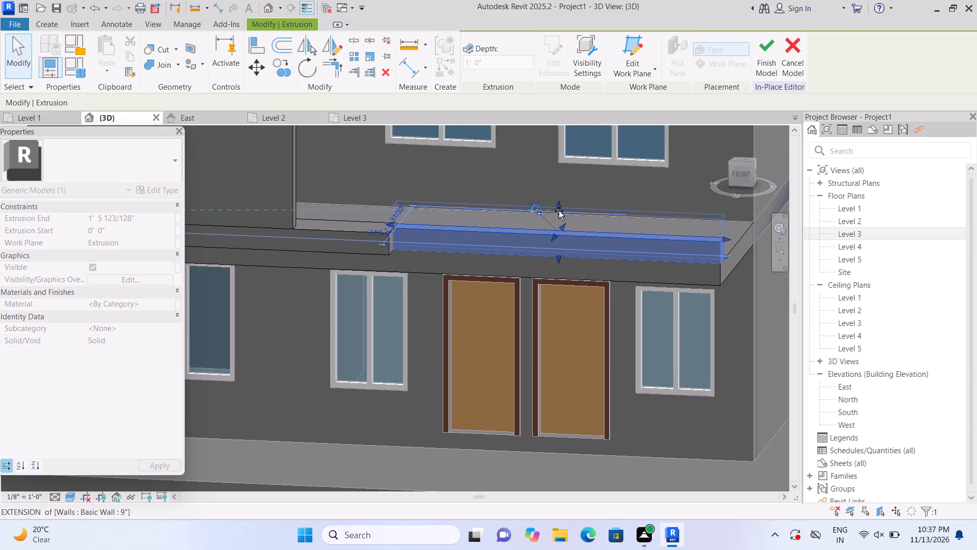
pyautogui.moveTo(559, 211); pyautogui.dragTo(560, 211)
pyautogui.scroll(-1, 551, 252)
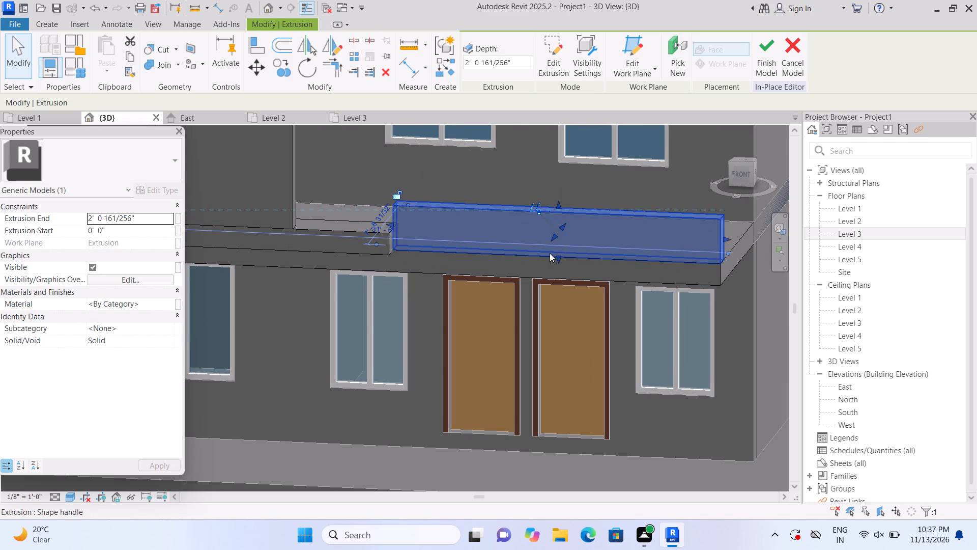
pyautogui.scroll(-2, 550, 253)
pyautogui.click(462, 483)
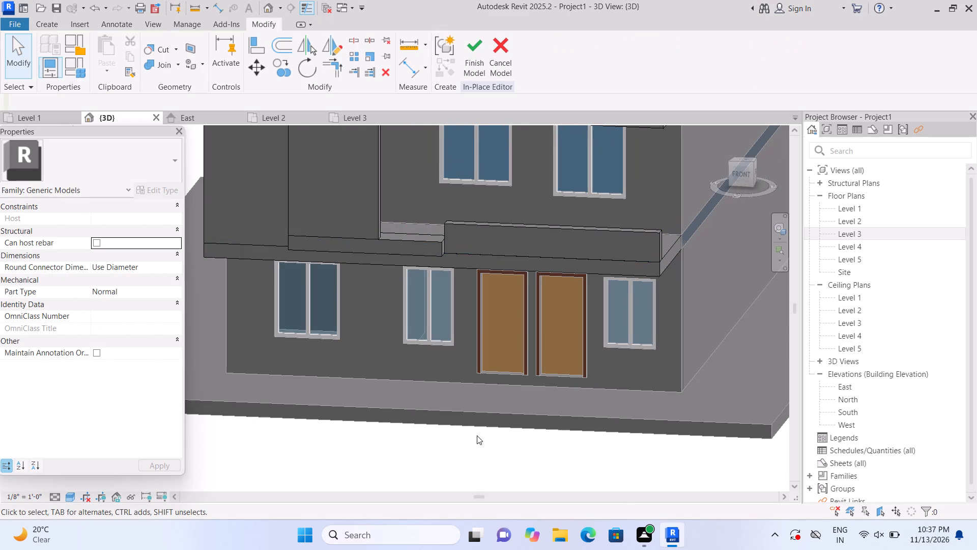
# Extrude a narrow rectangle about 6' 2" long on the slab's top face, from the wall corner along the open side edge, 1' deep.
pyautogui.moveTo(476, 435); pyautogui.dragTo(384, 456, button='middle')
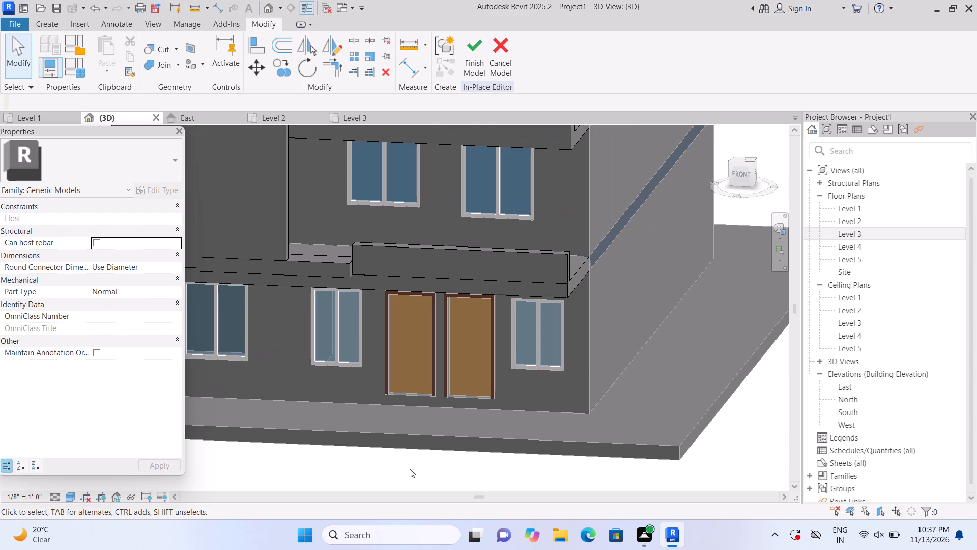
pyautogui.moveTo(411, 470); pyautogui.dragTo(390, 495, button='middle')
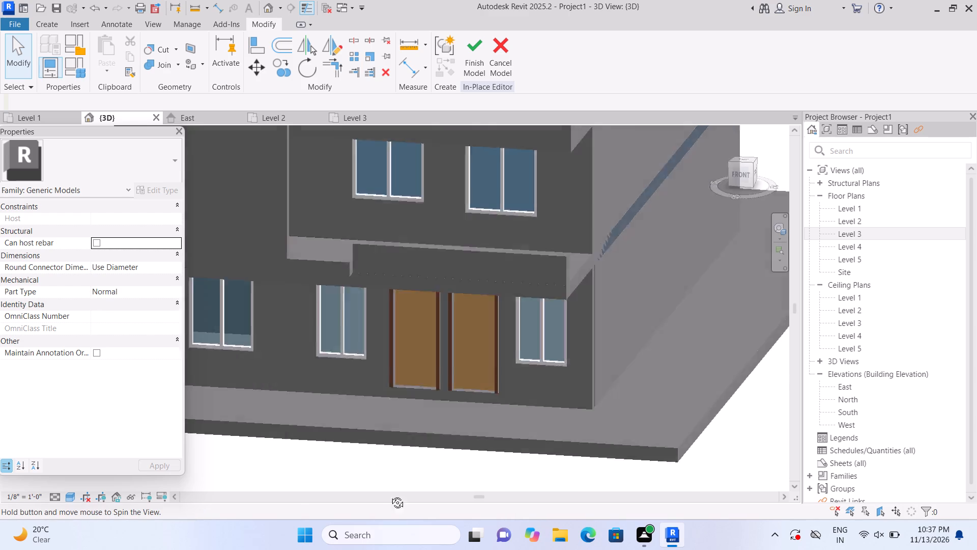
pyautogui.moveTo(390, 495); pyautogui.dragTo(304, 466, button='middle')
pyautogui.moveTo(409, 391); pyautogui.dragTo(405, 396, button='middle')
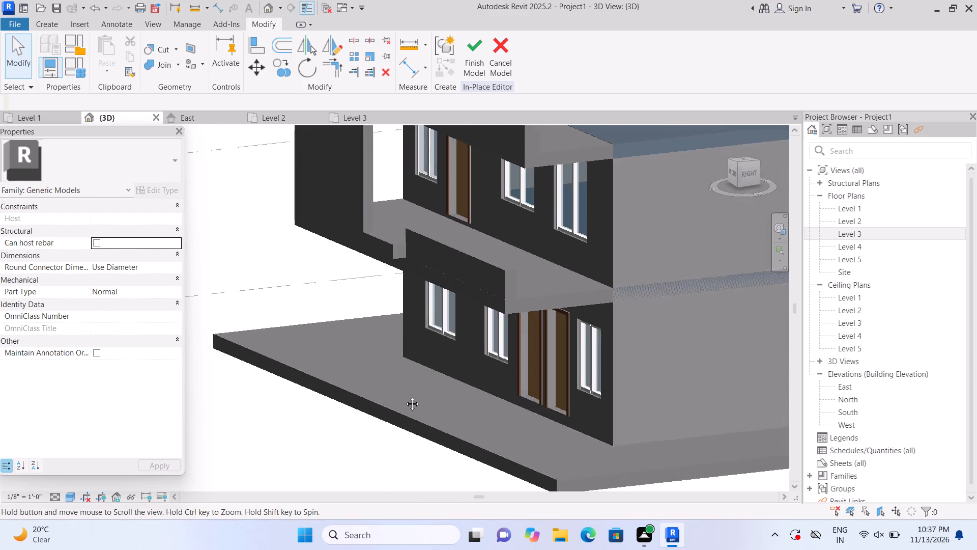
pyautogui.moveTo(405, 396); pyautogui.dragTo(337, 431, button='middle')
pyautogui.scroll(1, 389, 366)
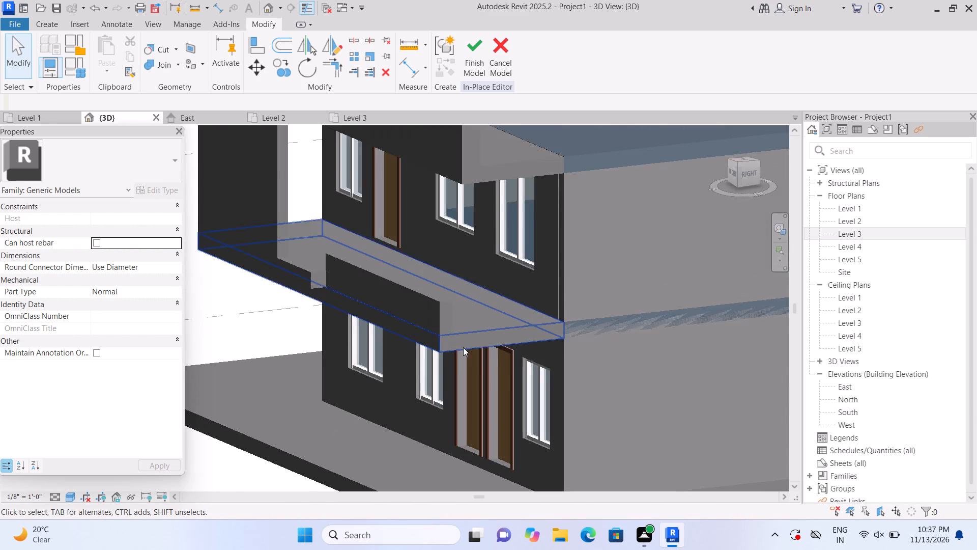
pyautogui.scroll(1, 534, 331)
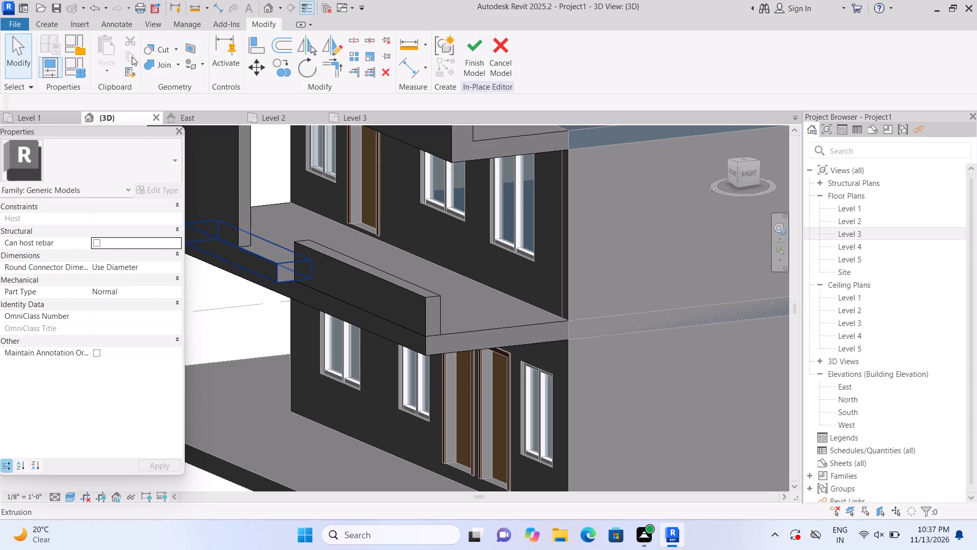
pyautogui.click(54, 25)
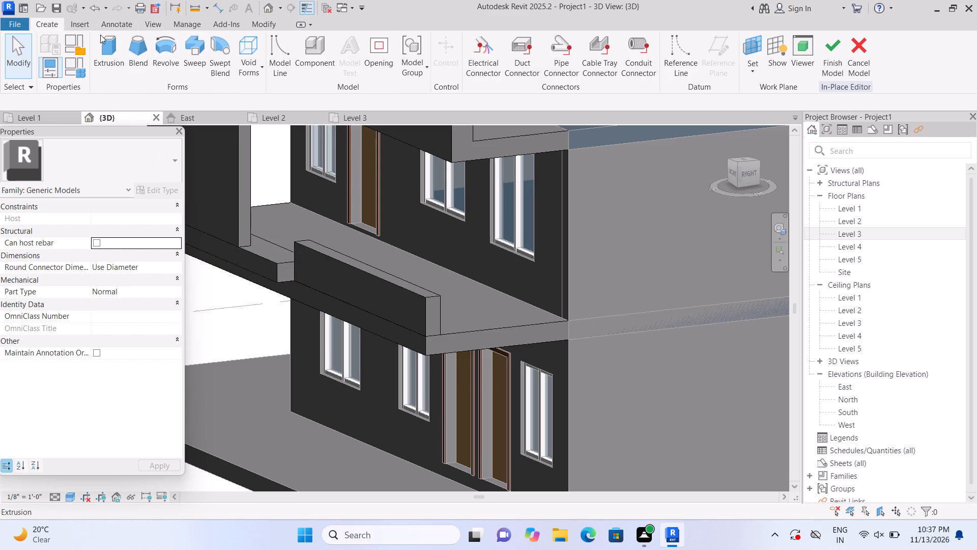
pyautogui.click(115, 59)
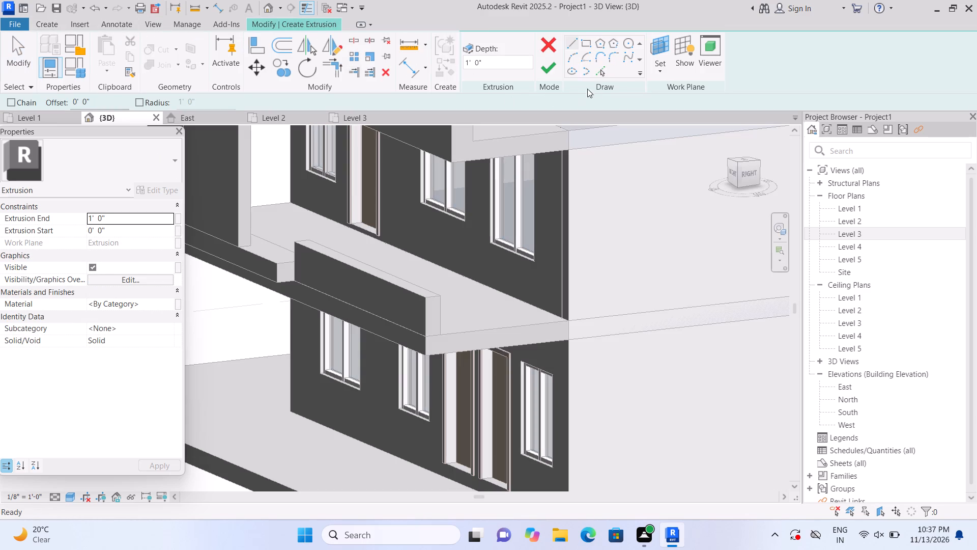
pyautogui.click(657, 71)
pyautogui.click(675, 118)
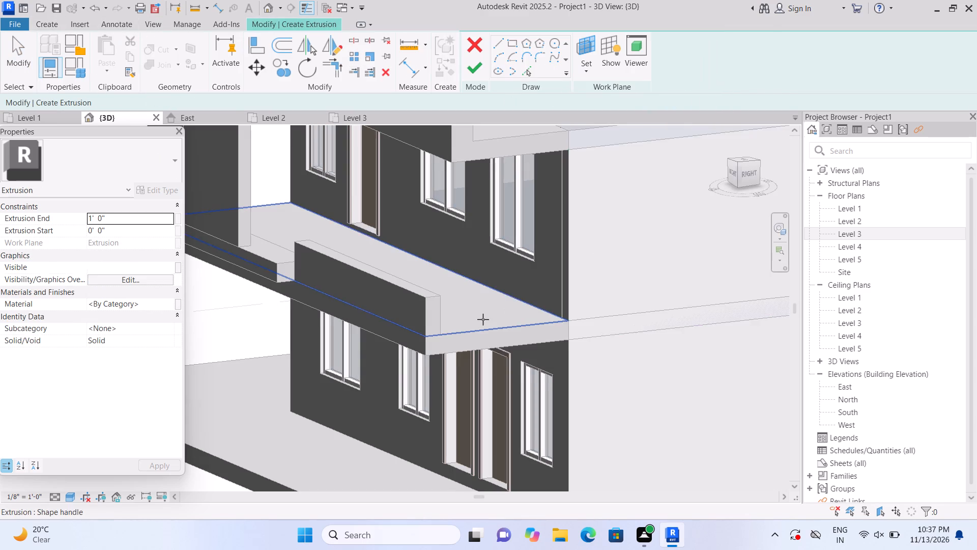
pyautogui.scroll(1, 479, 324)
pyautogui.click(479, 324)
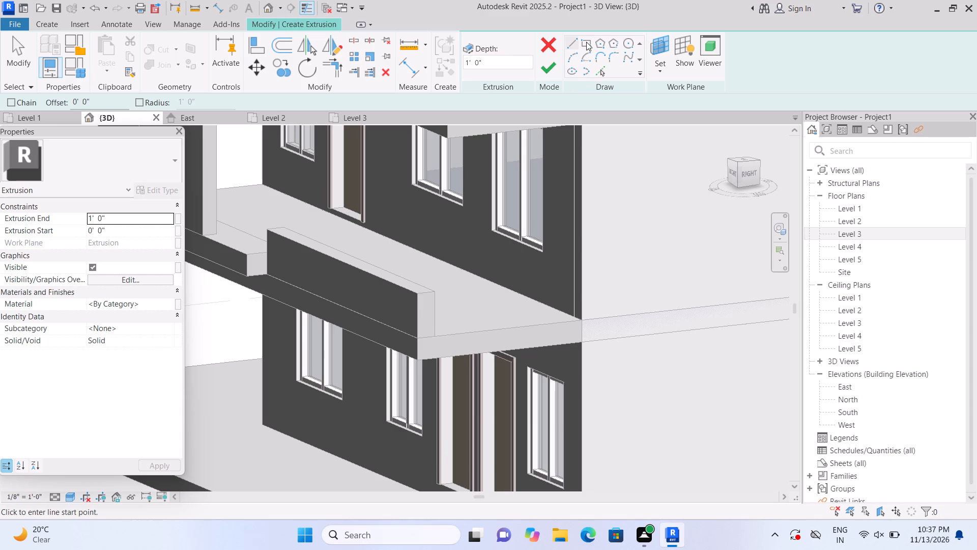
pyautogui.click(586, 42)
pyautogui.scroll(1, 587, 312)
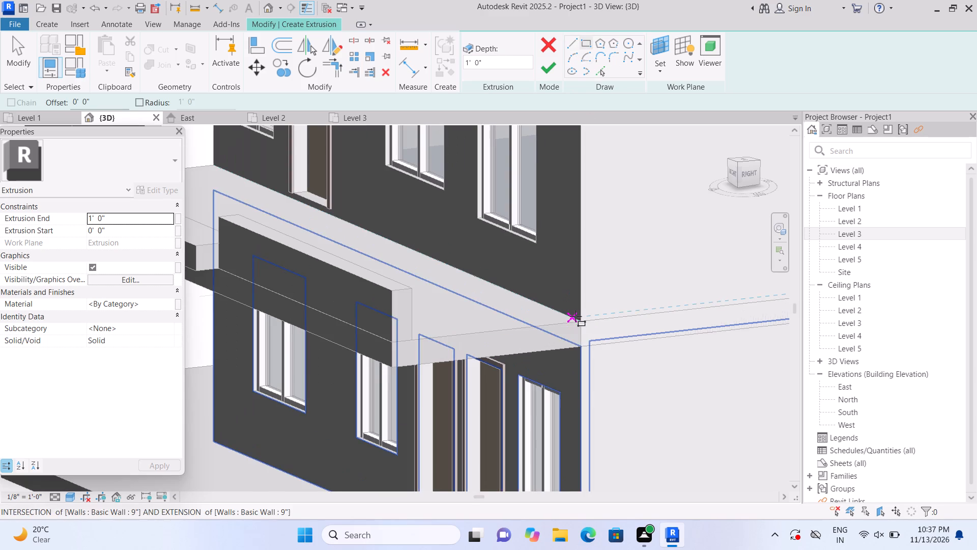
pyautogui.click(579, 318)
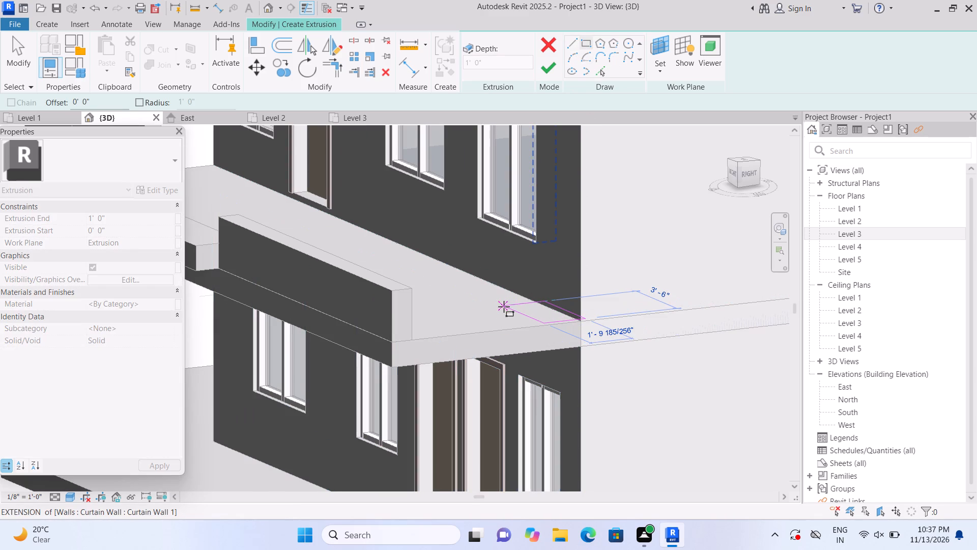
pyautogui.press('Escape')
pyautogui.scroll(3, 587, 389)
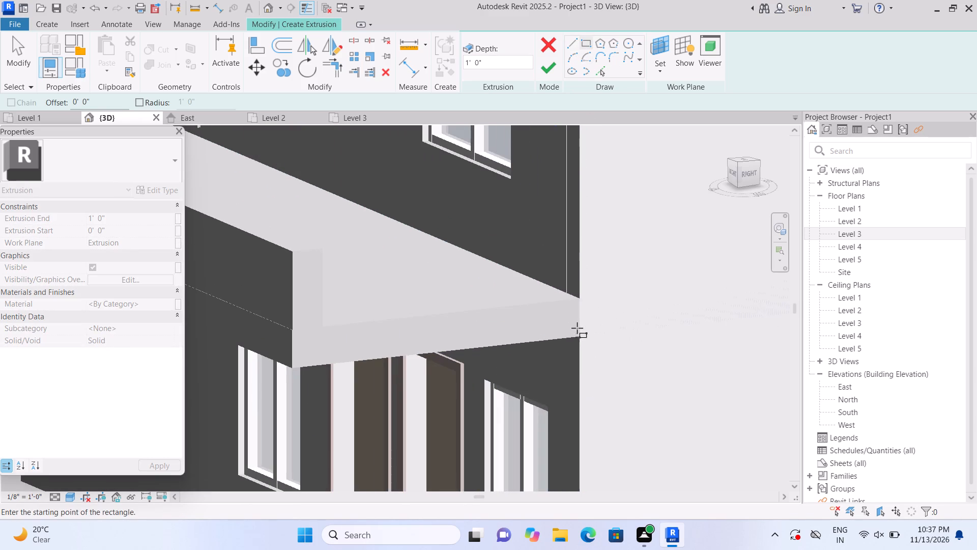
pyautogui.click(578, 299)
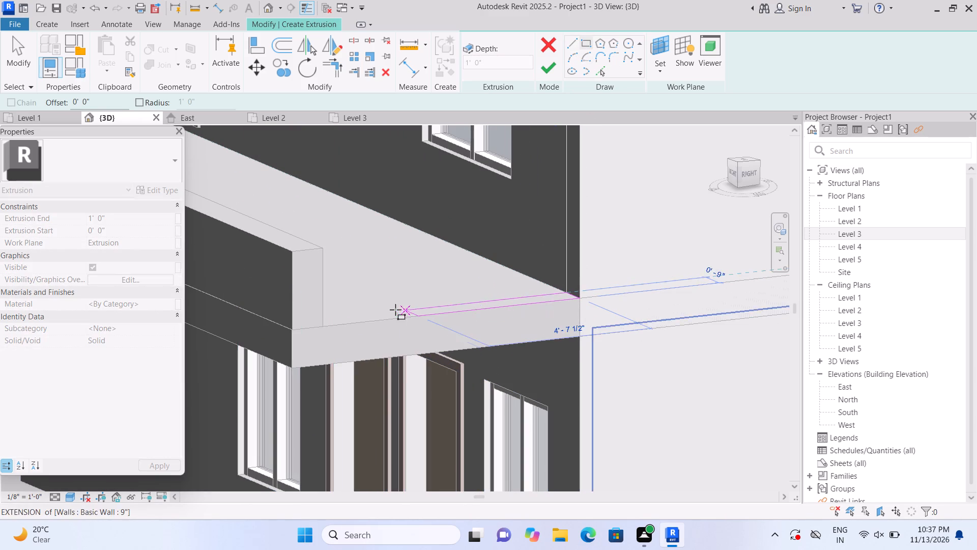
pyautogui.click(342, 312)
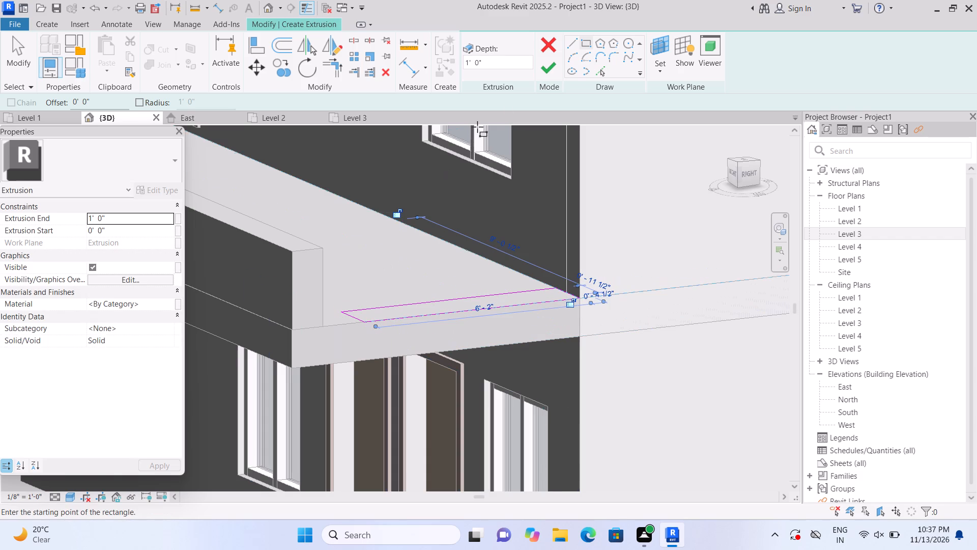
pyautogui.click(548, 71)
pyautogui.scroll(-4, 563, 245)
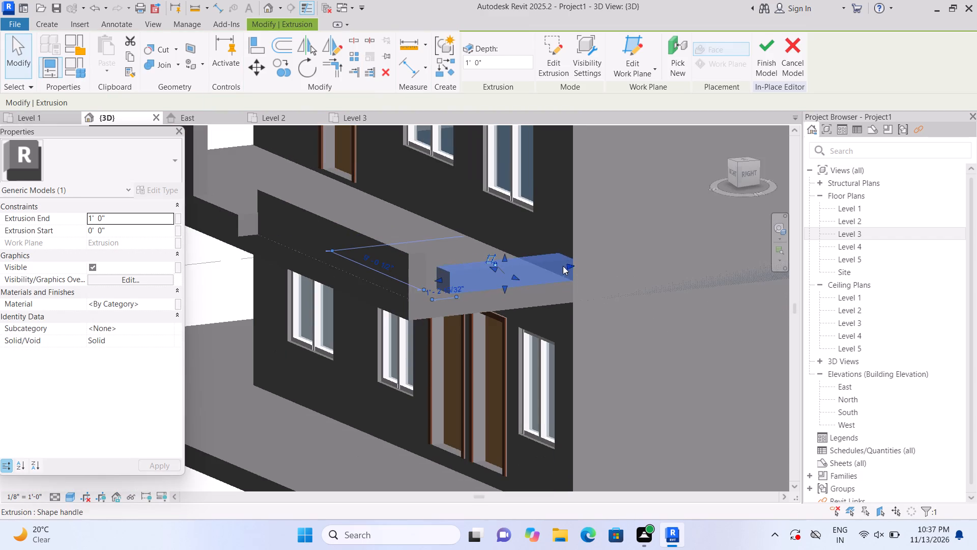
# Lengthen the side-edge strip by moving its front end face up to the inner face of the front strip.
pyautogui.keyDown('shift'); pyautogui.moveTo(637, 343); pyautogui.dragTo(508, 354, button='middle'); pyautogui.keyUp('shift')
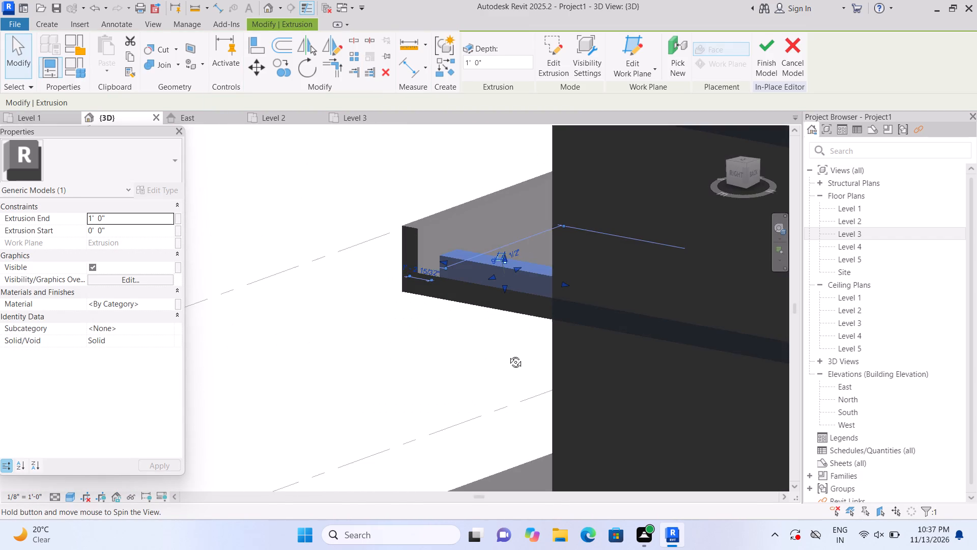
pyautogui.keyDown('shift'); pyautogui.moveTo(508, 354); pyautogui.dragTo(508, 353, button='middle'); pyautogui.keyUp('shift')
pyautogui.scroll(4, 449, 321)
pyautogui.moveTo(444, 231); pyautogui.dragTo(407, 217)
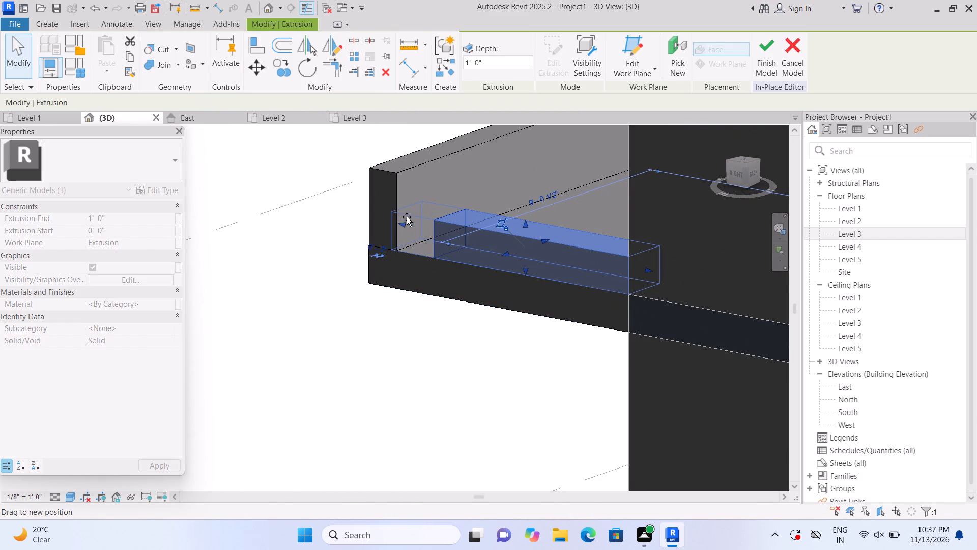
pyautogui.moveTo(407, 217); pyautogui.dragTo(409, 217)
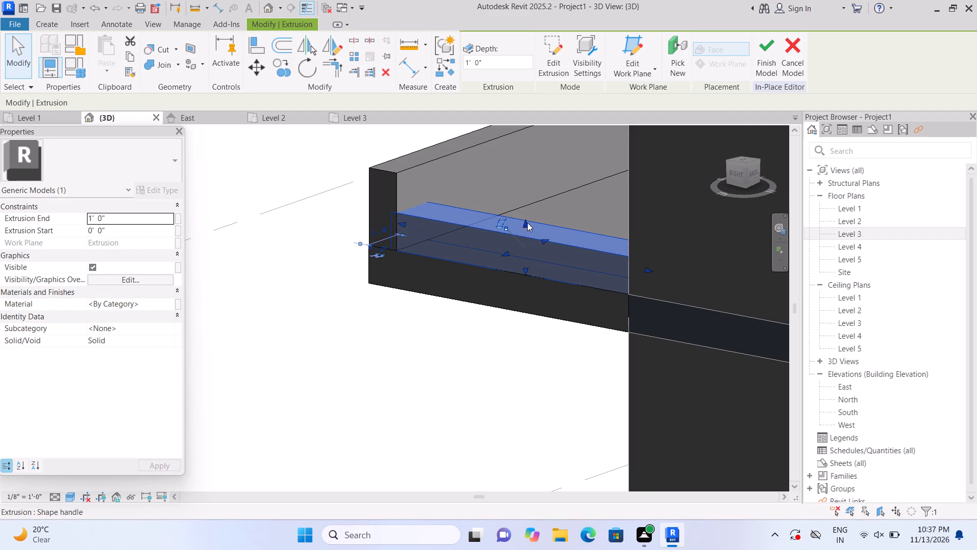
# Raise the side-edge strip to a height of about 2' 0 5/8", level with the top of the front strip.
pyautogui.moveTo(527, 222); pyautogui.dragTo(525, 189)
pyautogui.scroll(-3, 529, 227)
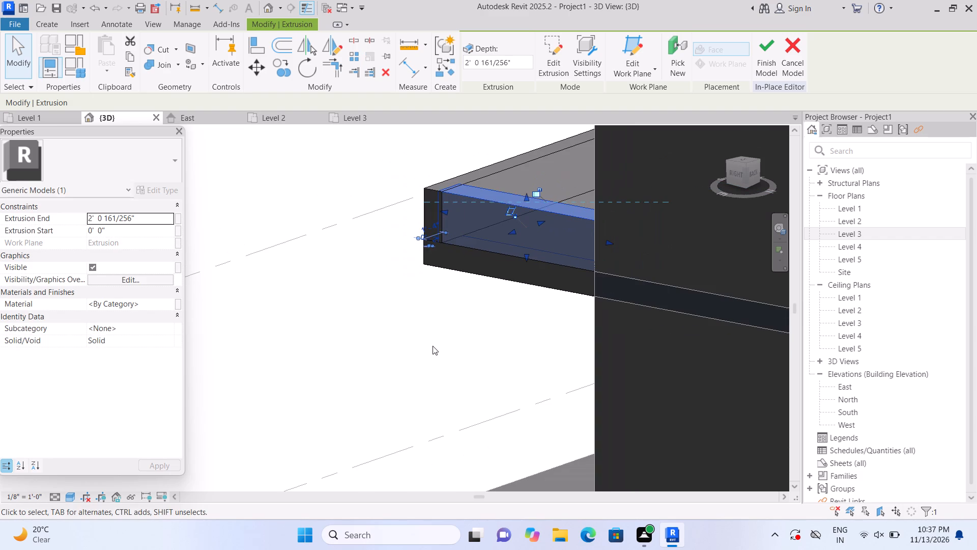
pyautogui.press('Escape')
pyautogui.scroll(1, 402, 333)
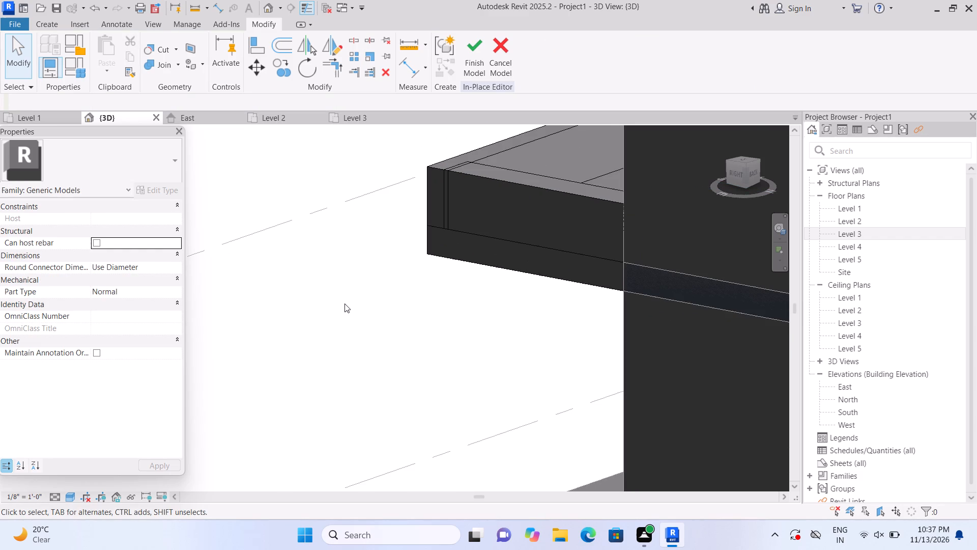
# Join the geometry of the front-edge strip and the side-edge strip at the balcony corner.
pyautogui.keyDown('shift'); pyautogui.moveTo(345, 304); pyautogui.dragTo(539, 340, button='middle'); pyautogui.keyUp('shift')
pyautogui.scroll(-6, 542, 338)
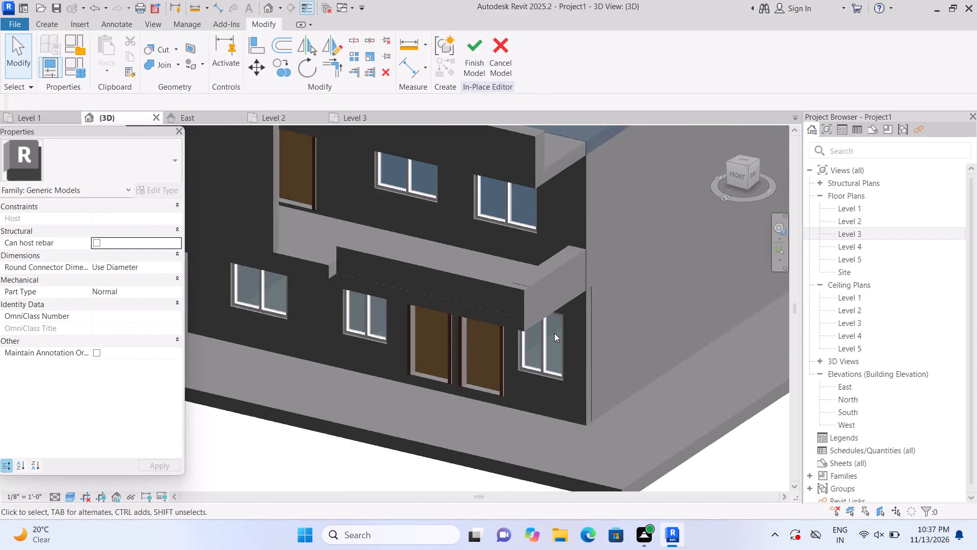
pyautogui.scroll(-3, 562, 384)
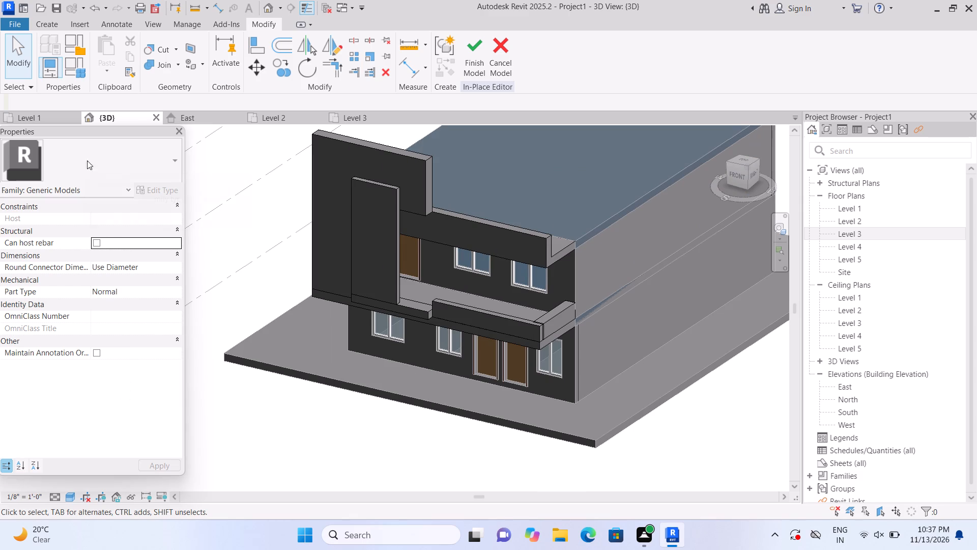
pyautogui.click(178, 64)
pyautogui.click(182, 90)
pyautogui.scroll(3, 477, 345)
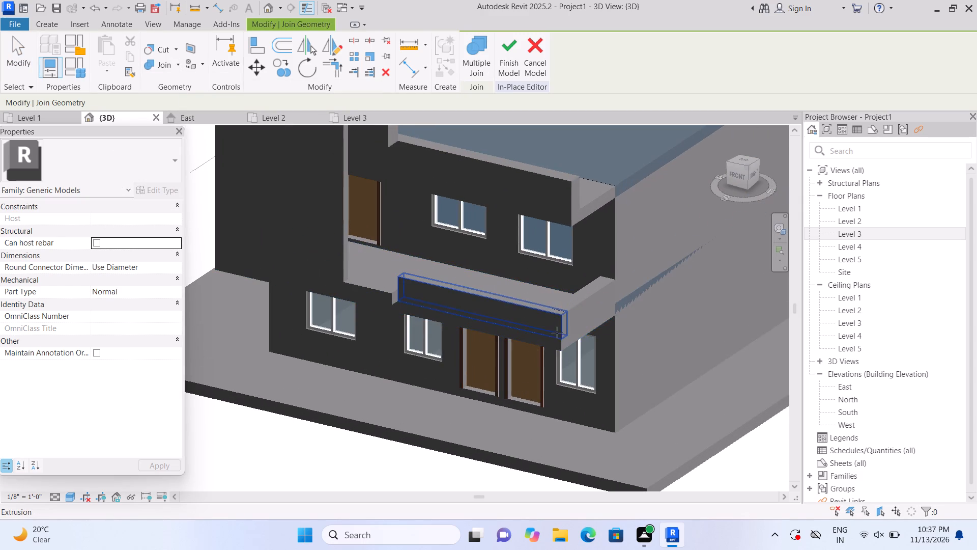
pyautogui.click(560, 317)
pyautogui.click(589, 296)
# Examine the facade and the joined balcony corner from several angles and up close.
pyautogui.scroll(-2, 636, 285)
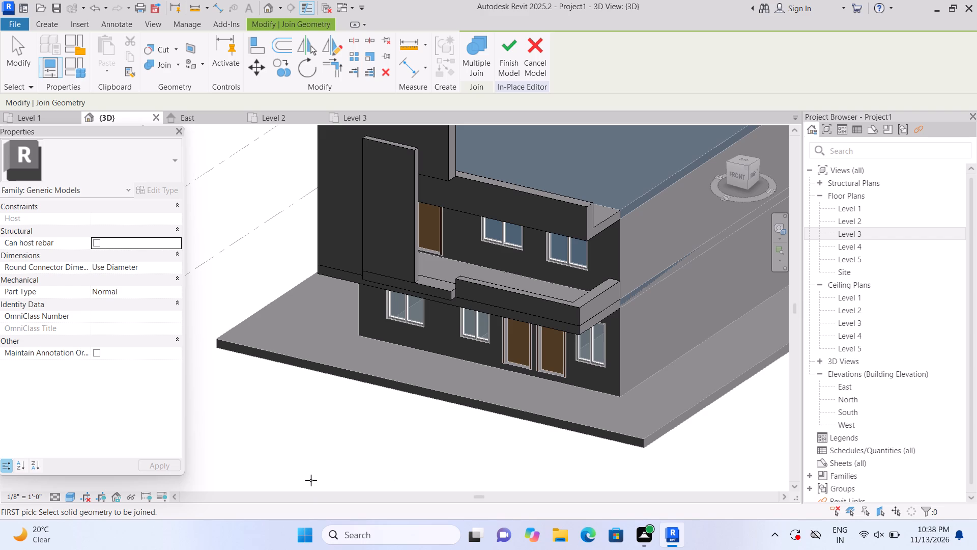
pyautogui.scroll(-1, 320, 537)
pyautogui.keyDown('shift'); pyautogui.moveTo(370, 484); pyautogui.dragTo(410, 446, button='middle'); pyautogui.keyUp('shift')
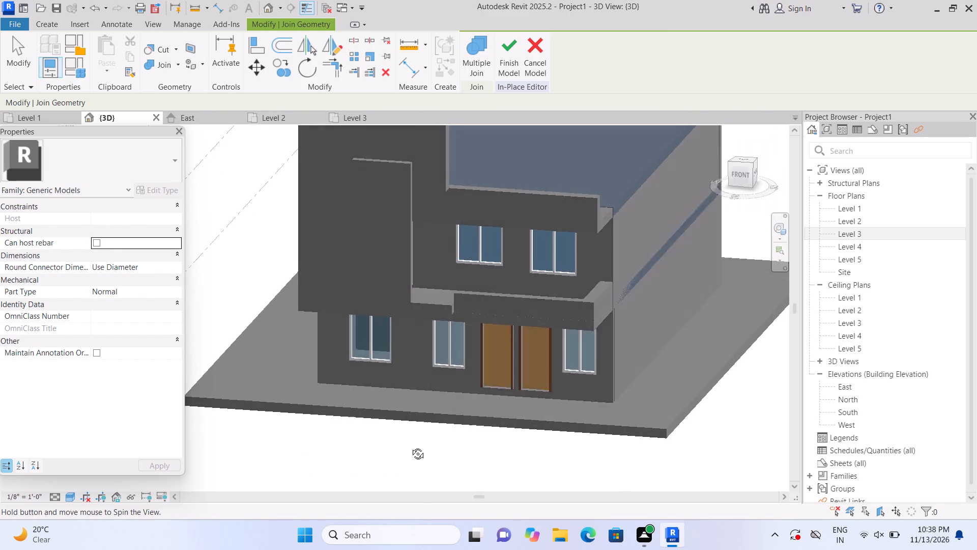
pyautogui.keyDown('shift'); pyautogui.moveTo(410, 446); pyautogui.dragTo(369, 460, button='middle'); pyautogui.keyUp('shift')
pyautogui.moveTo(421, 453); pyautogui.dragTo(382, 471, button='middle')
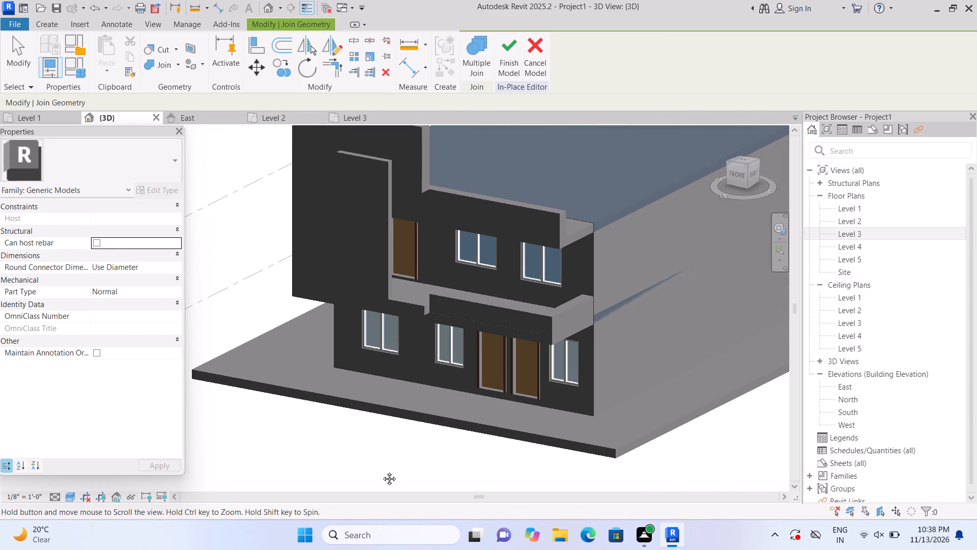
pyautogui.moveTo(382, 471); pyautogui.dragTo(380, 471, button='middle')
pyautogui.scroll(2, 445, 317)
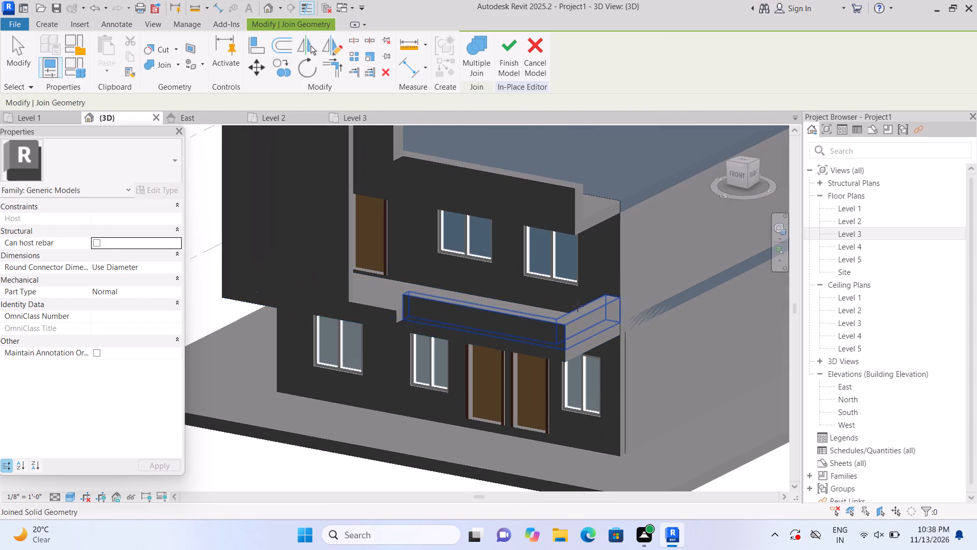
pyautogui.scroll(2, 579, 308)
pyautogui.moveTo(569, 316); pyautogui.dragTo(552, 328, button='middle')
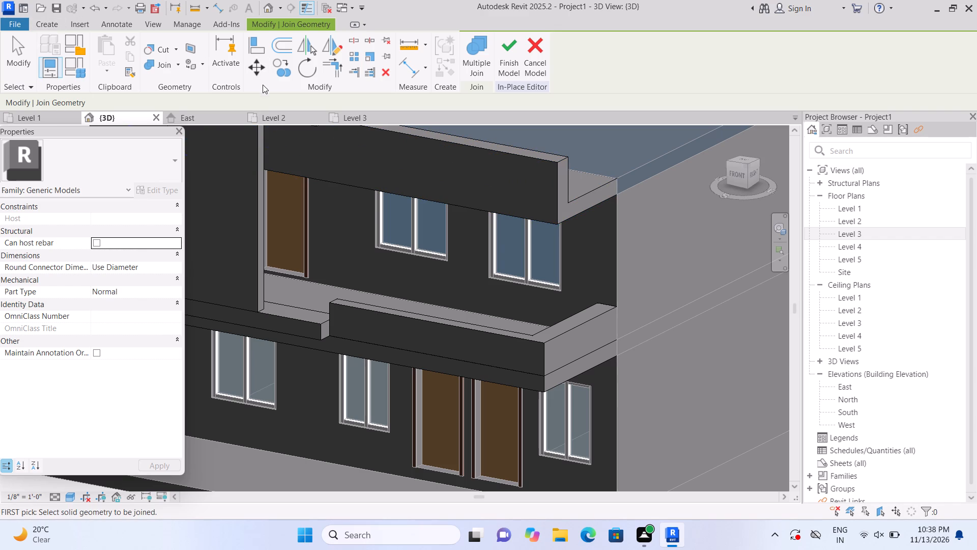
# Unjoin the front roof parapet and pull its side end back to about 2' 7 1/2" from the roof slab's side edge.
pyautogui.click(176, 66)
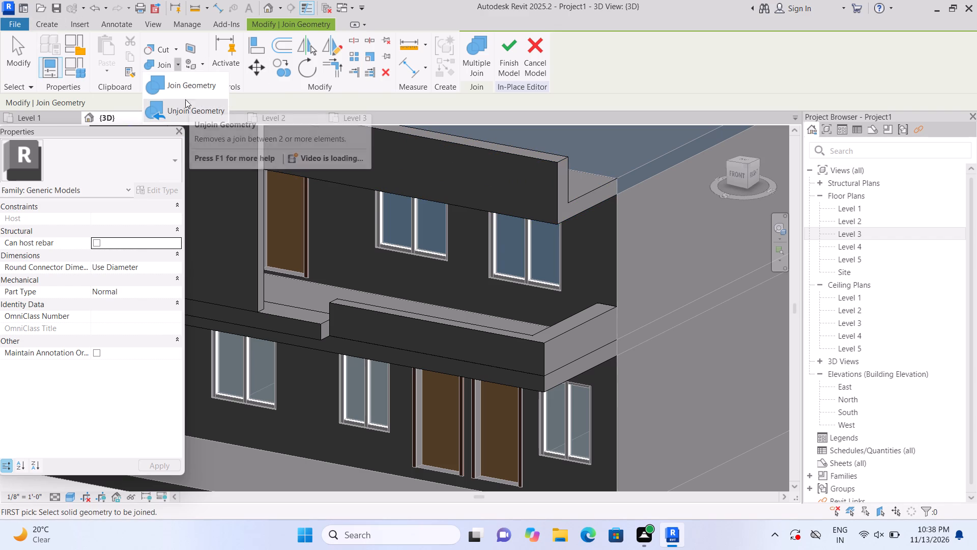
pyautogui.click(187, 107)
pyautogui.click(464, 151)
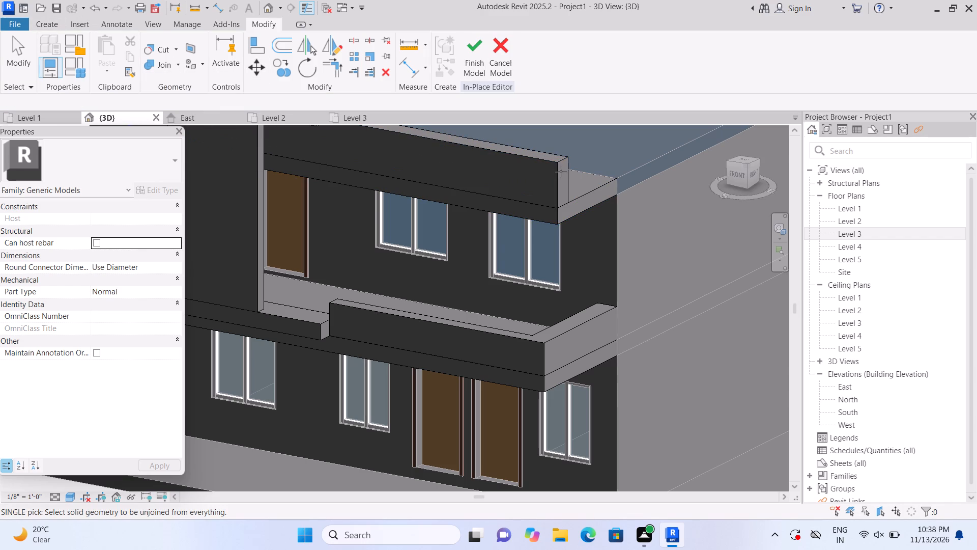
pyautogui.press('Escape')
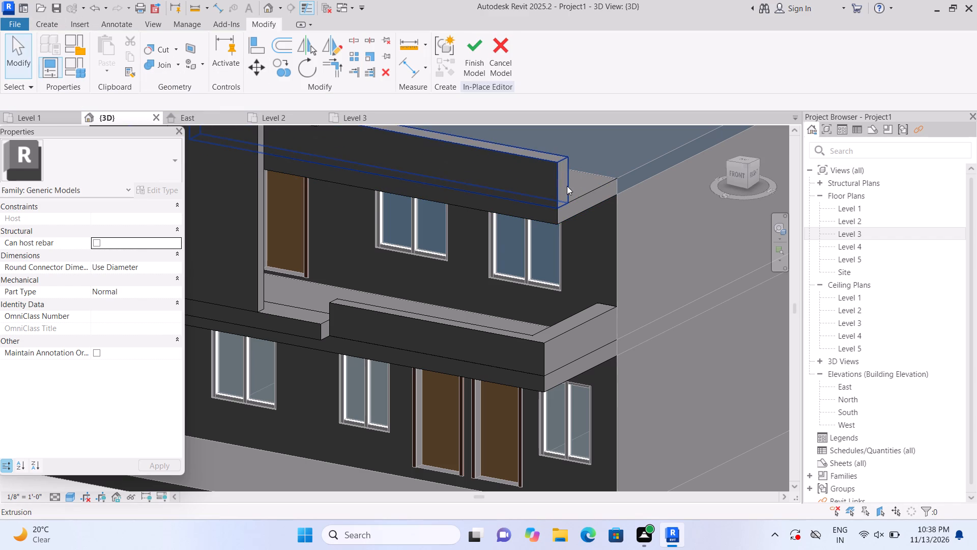
pyautogui.click(563, 186)
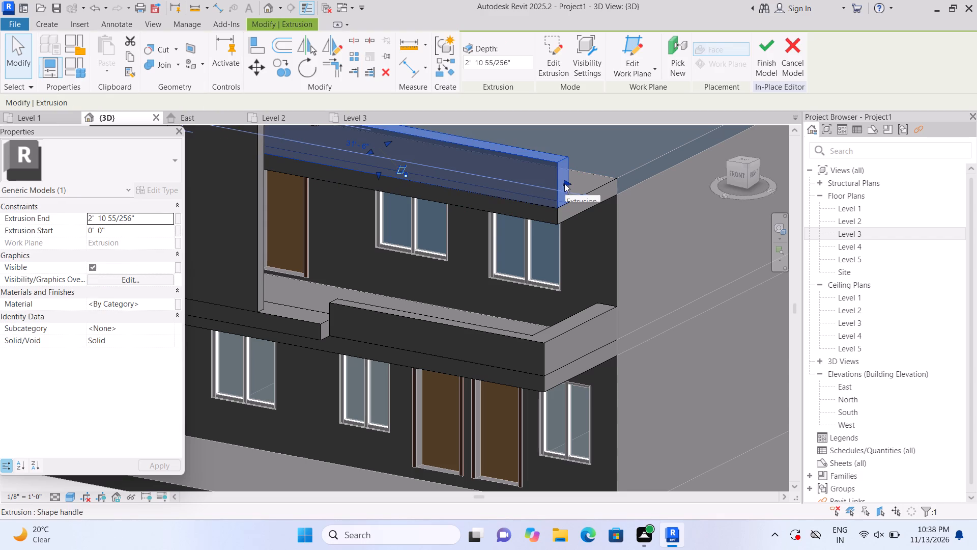
pyautogui.moveTo(564, 181); pyautogui.dragTo(524, 176)
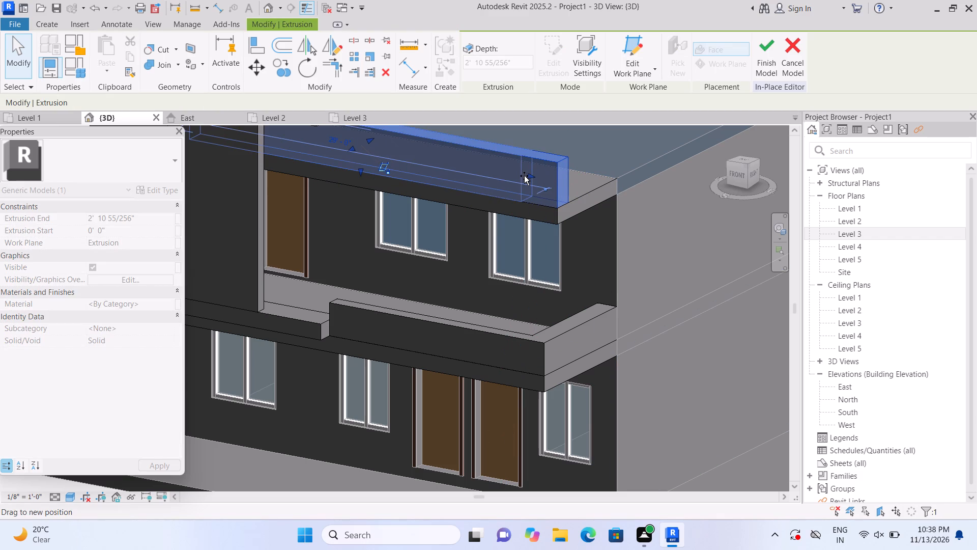
pyautogui.moveTo(524, 176); pyautogui.dragTo(522, 175)
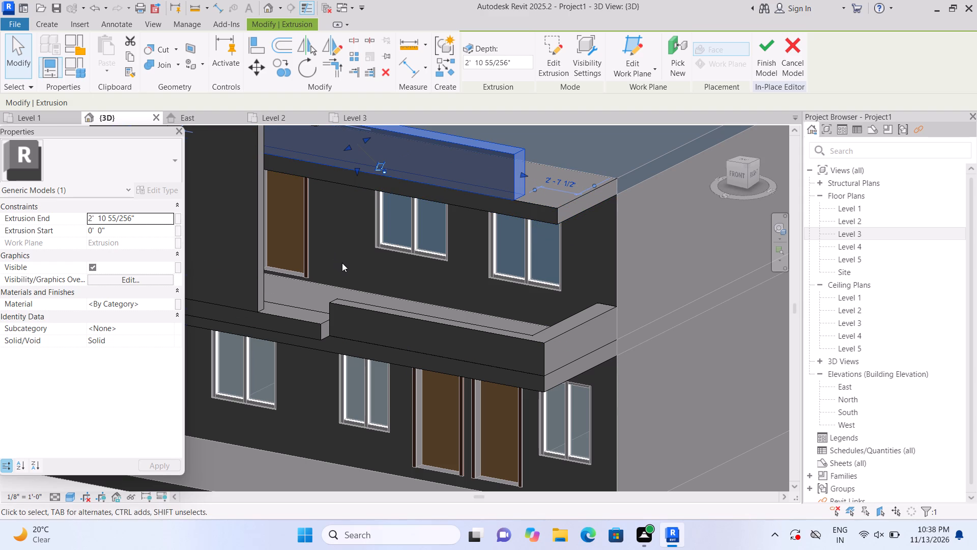
# Create a 1' 0" deep extrusion on the roof slab's front face from a rectangle spanning the parapet end to the slab corner.
pyautogui.click(50, 21)
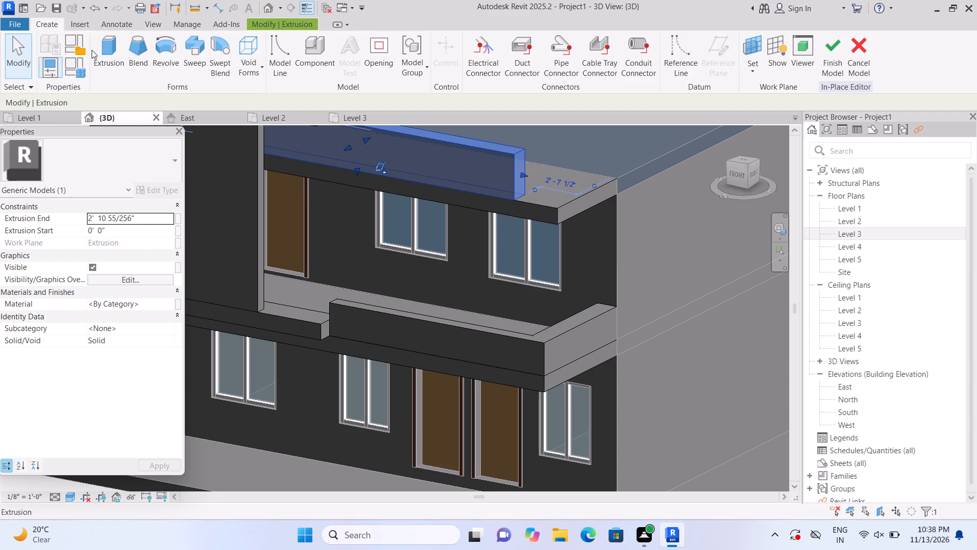
pyautogui.click(106, 60)
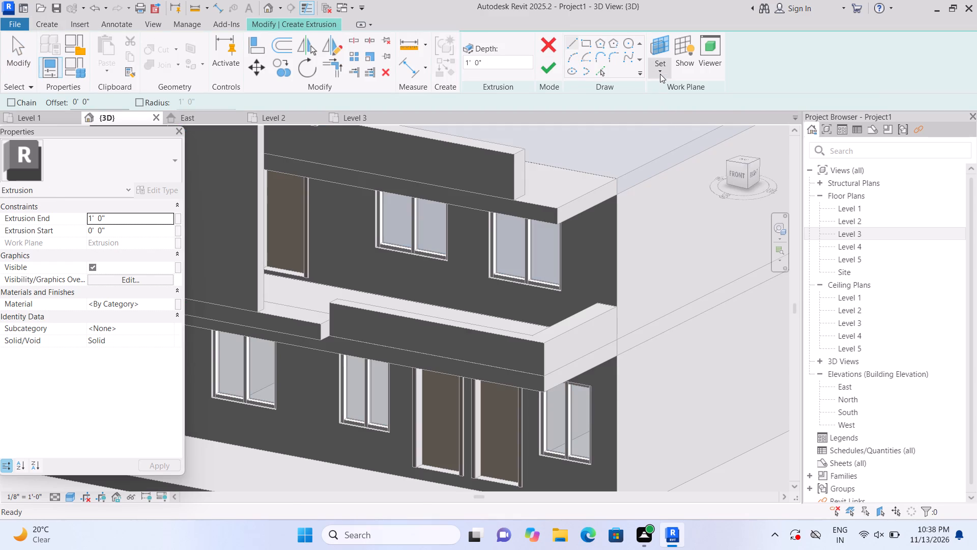
pyautogui.click(660, 75)
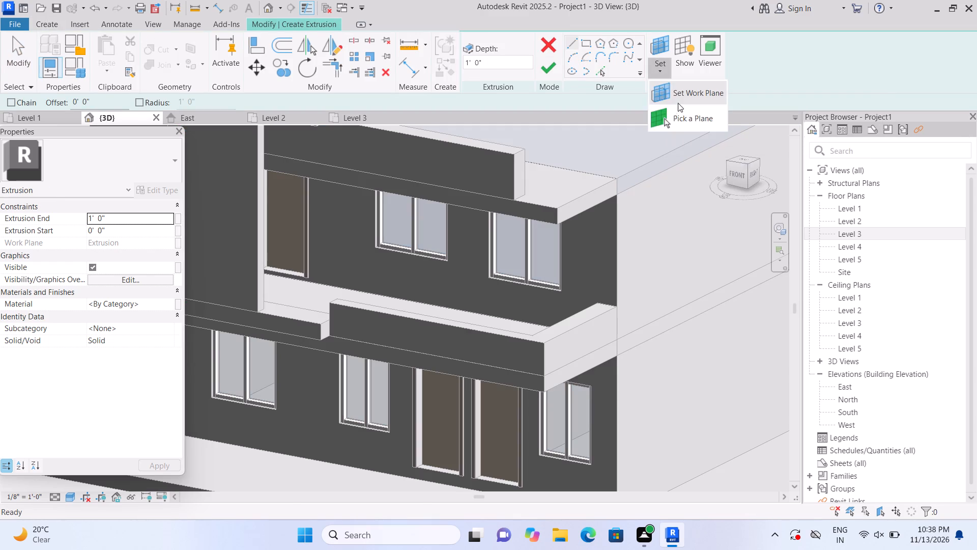
pyautogui.click(685, 119)
pyautogui.scroll(1, 585, 230)
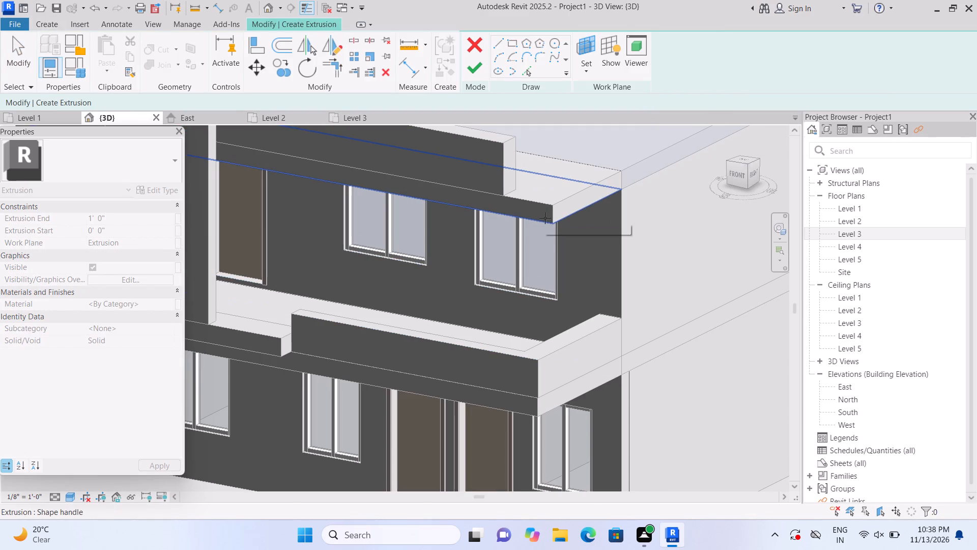
pyautogui.click(527, 221)
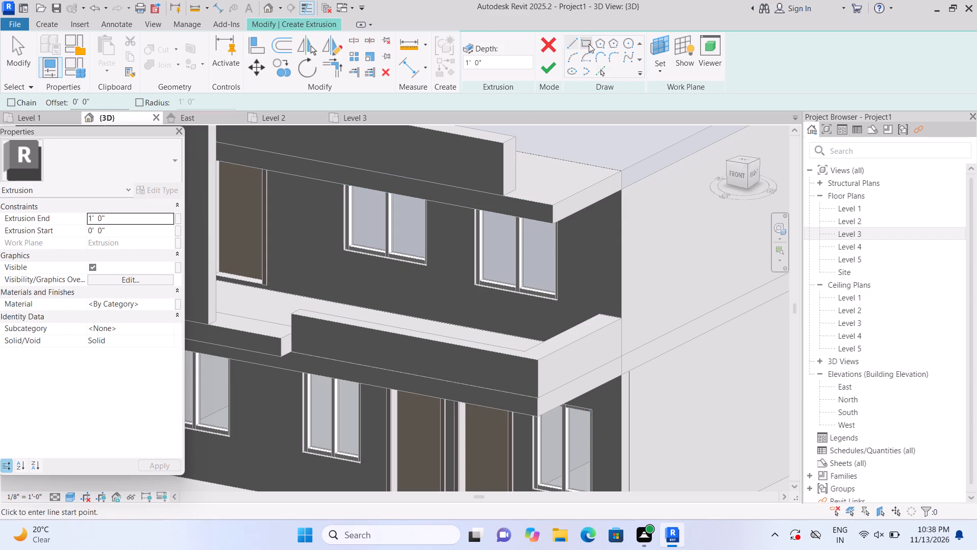
pyautogui.click(589, 44)
pyautogui.scroll(1, 551, 194)
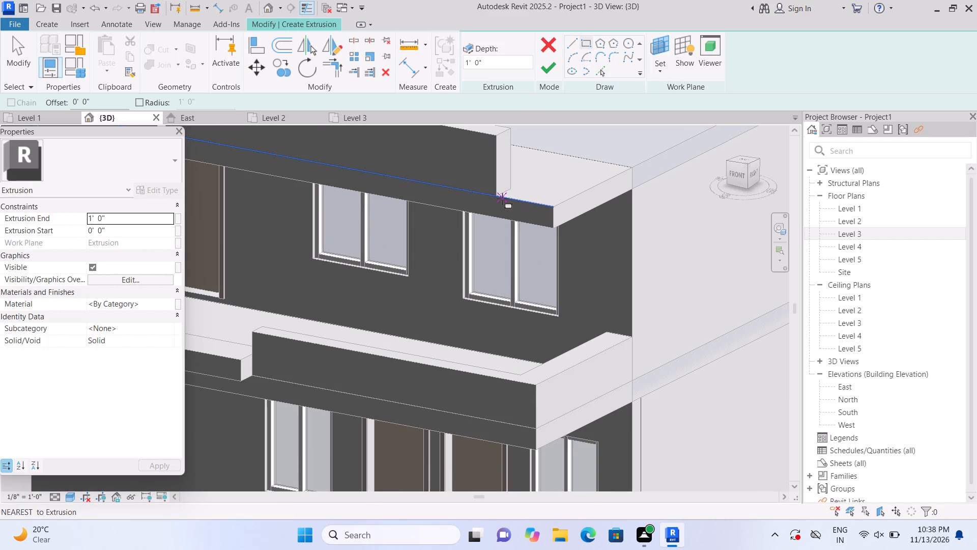
pyautogui.click(501, 198)
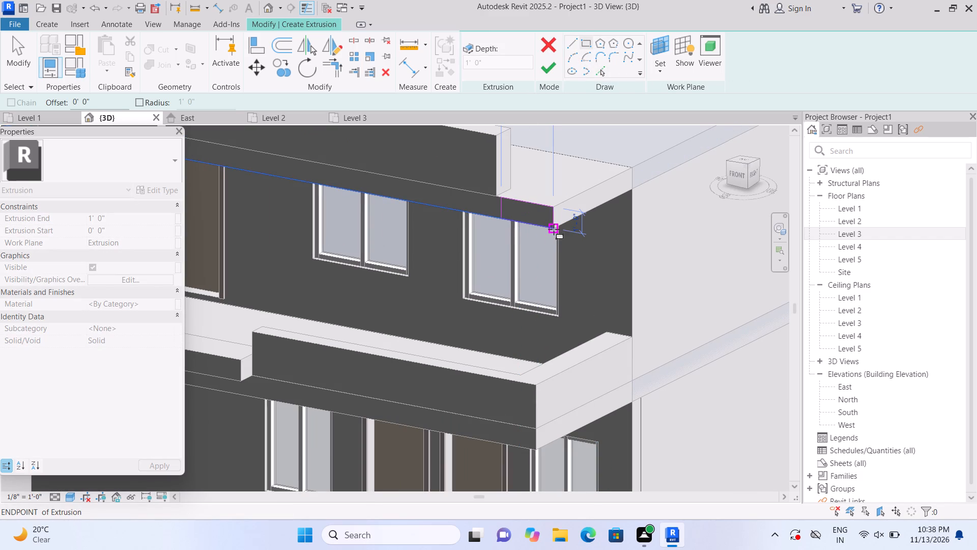
pyautogui.click(554, 229)
pyautogui.click(544, 71)
# Unjoin the side-edge and front-edge strips at the balcony corner and delete the side-edge strip.
pyautogui.scroll(-2, 557, 260)
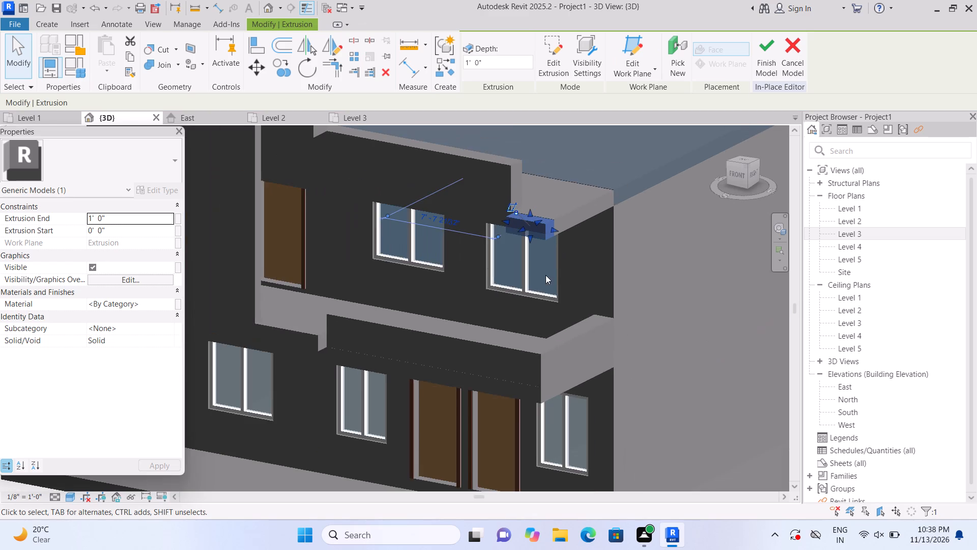
pyautogui.moveTo(541, 284); pyautogui.dragTo(532, 248, button='middle')
pyautogui.scroll(2, 539, 294)
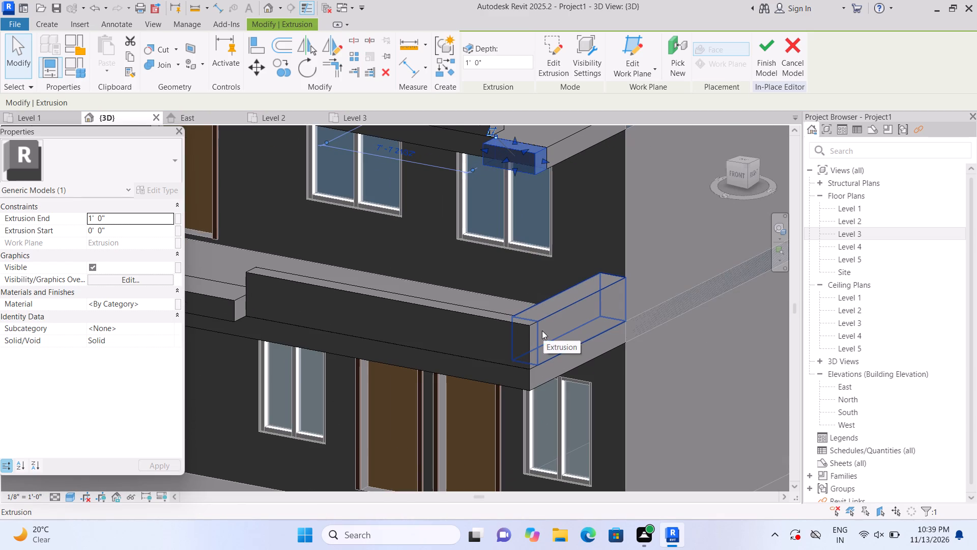
pyautogui.click(175, 63)
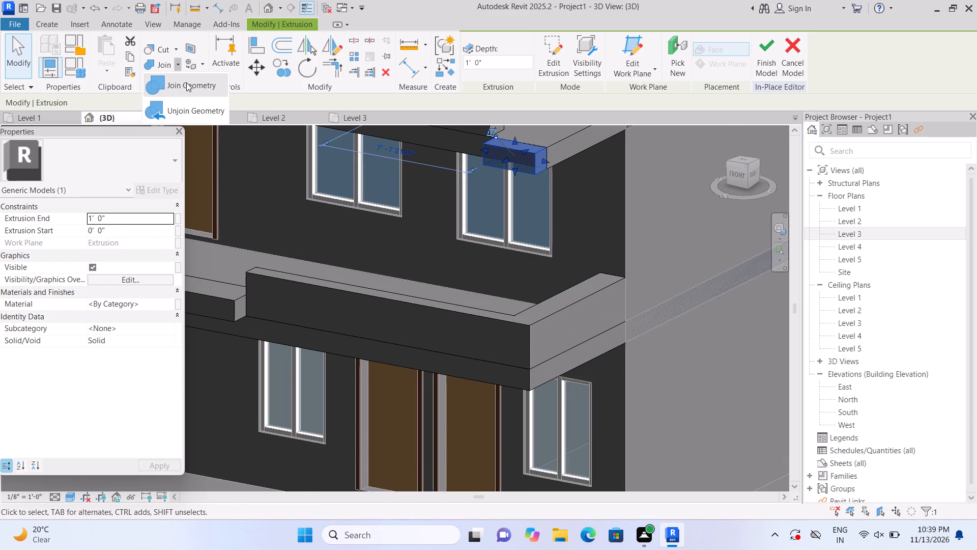
pyautogui.click(189, 106)
pyautogui.click(525, 312)
pyautogui.click(496, 331)
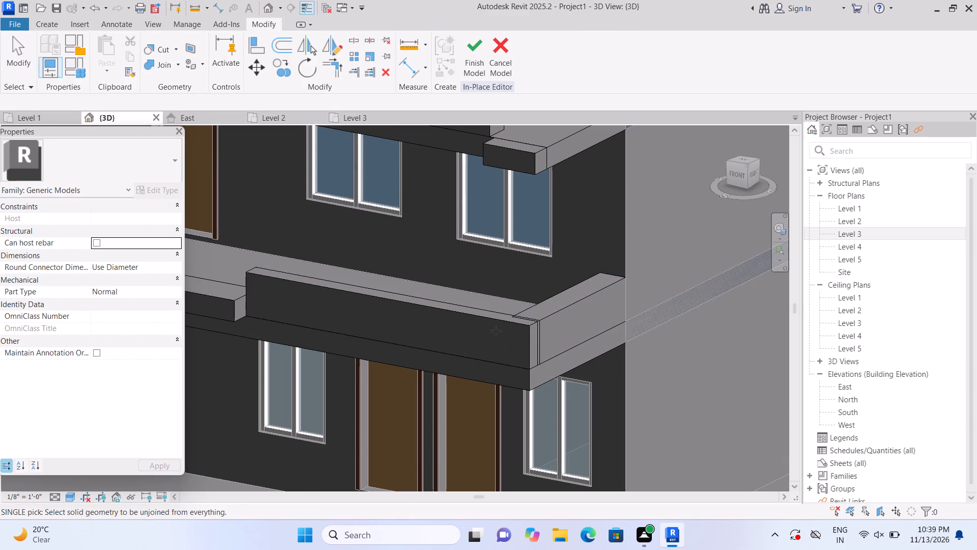
pyautogui.scroll(1, 553, 328)
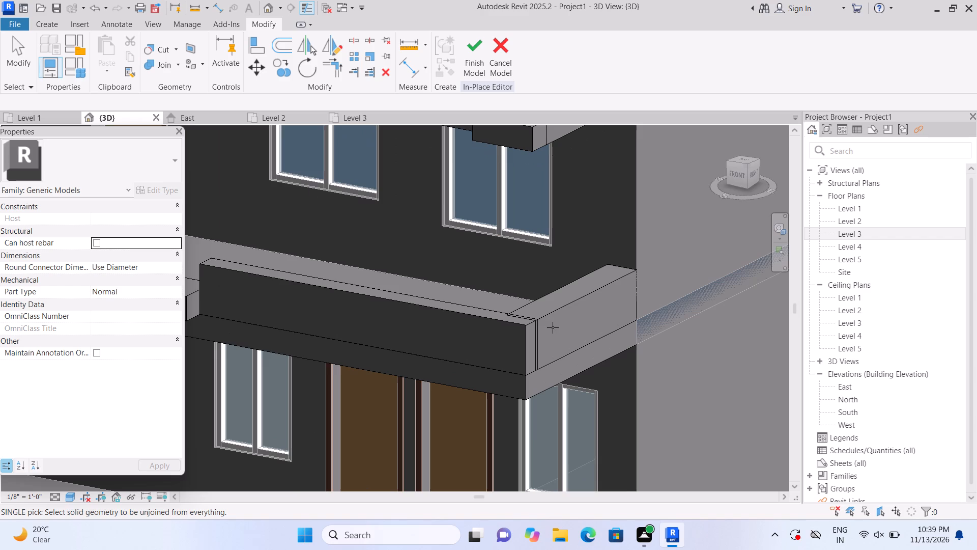
pyautogui.press('Escape')
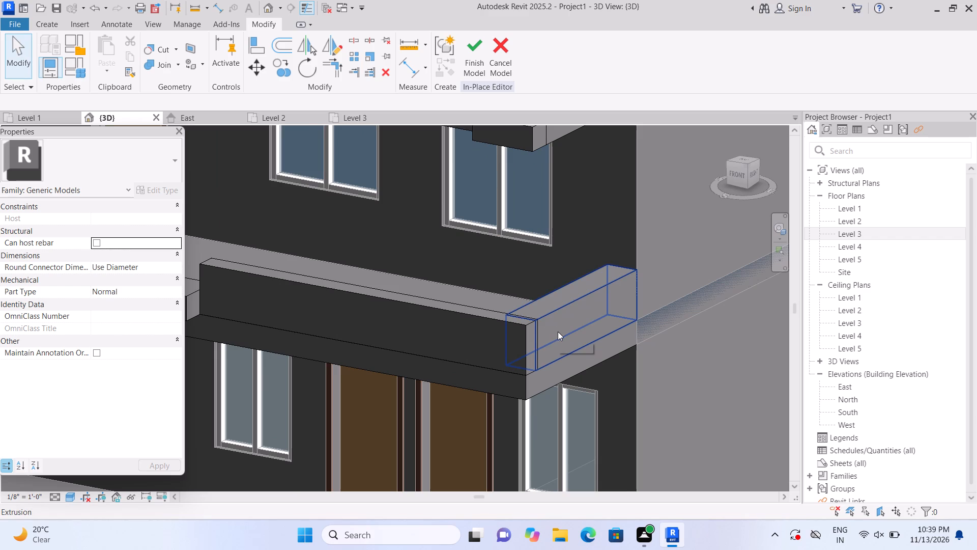
pyautogui.scroll(-2, 558, 332)
pyautogui.click(567, 322)
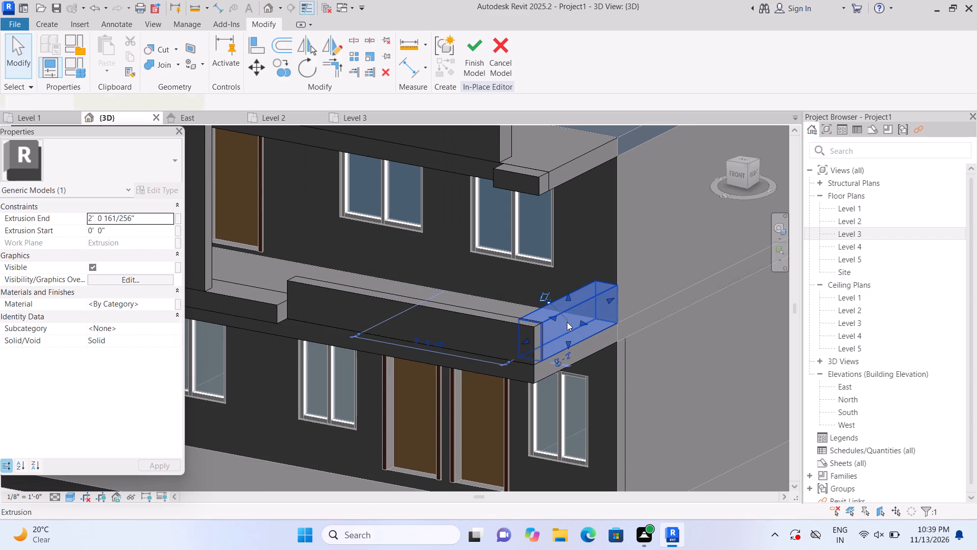
pyautogui.press('Delete')
# Shorten the balcony's front-edge strip so its end stands 5' 0" from the balcony slab's side edge.
pyautogui.click(501, 332)
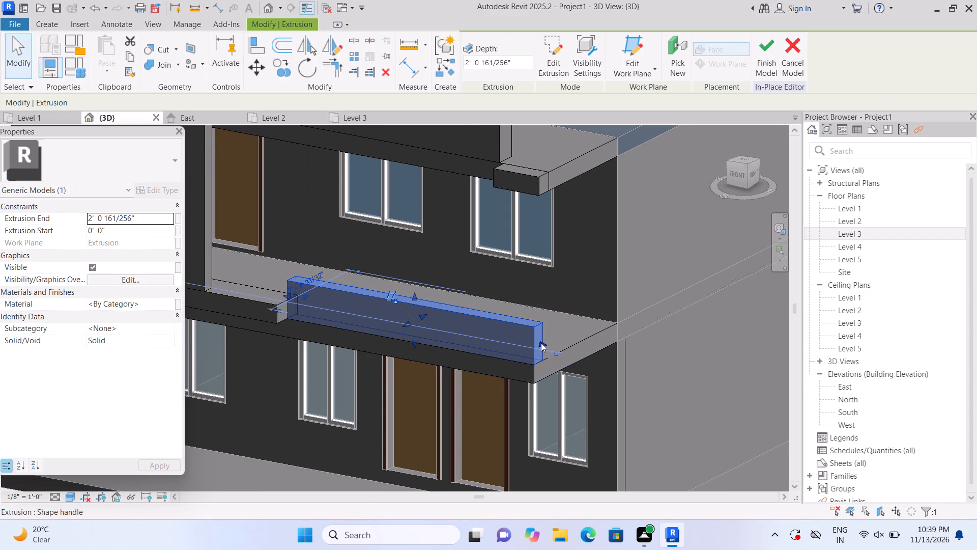
pyautogui.moveTo(541, 342); pyautogui.dragTo(446, 342)
# Stretch the new corner block's bottom face down to the balcony slab to form a column.
pyautogui.scroll(1, 456, 295)
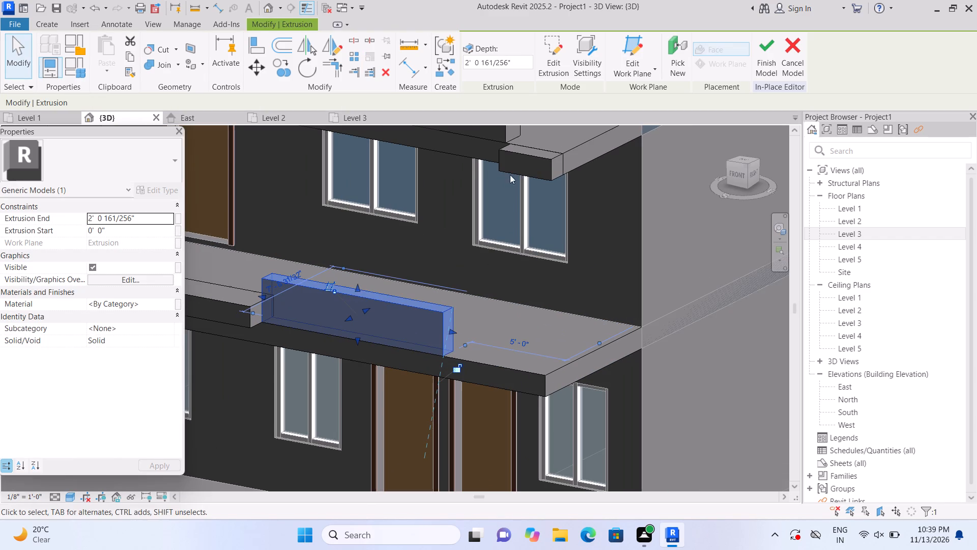
pyautogui.click(529, 159)
pyautogui.moveTo(529, 176); pyautogui.dragTo(537, 321)
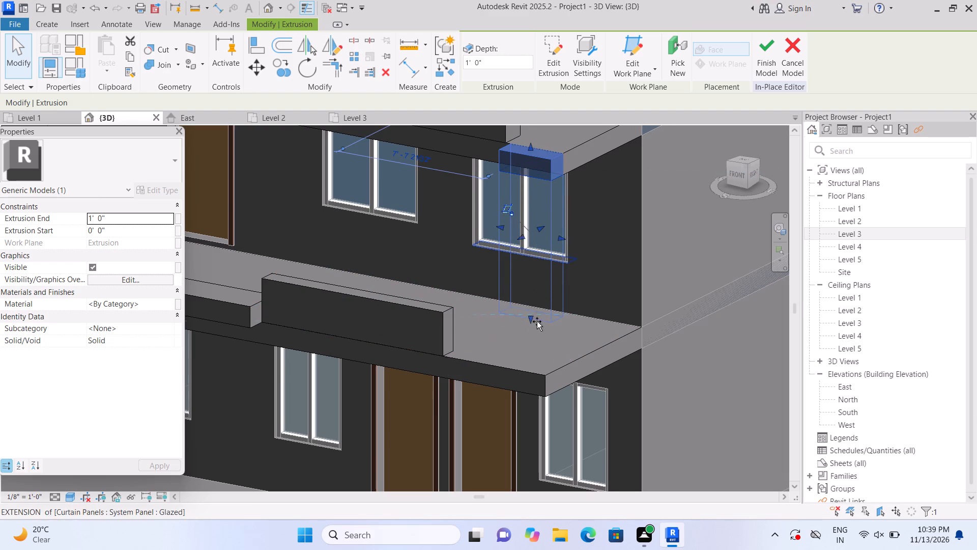
pyautogui.moveTo(537, 321); pyautogui.dragTo(537, 371)
# Increase the corner column's depth to 1' 6" by pulling its front face outward.
pyautogui.scroll(1, 539, 374)
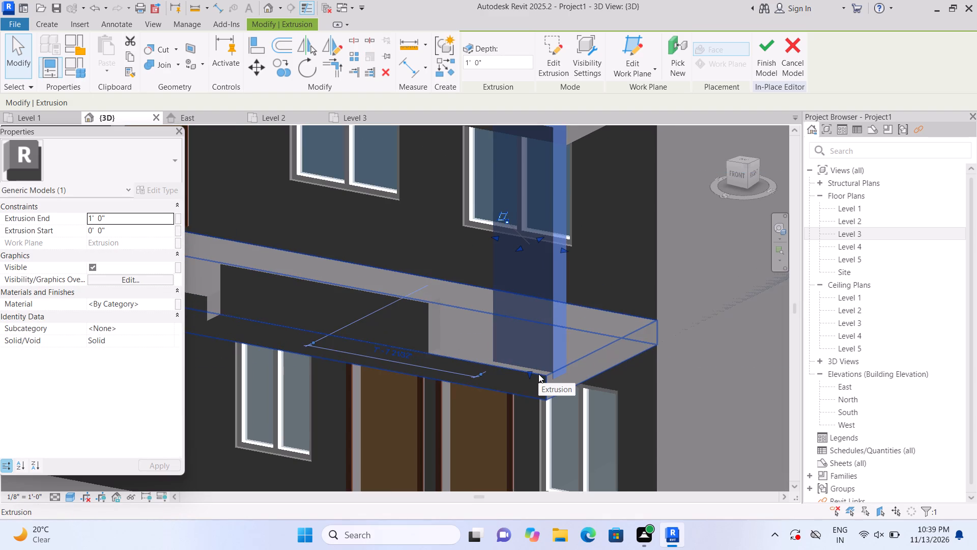
pyautogui.scroll(-2, 538, 373)
pyautogui.scroll(1, 526, 347)
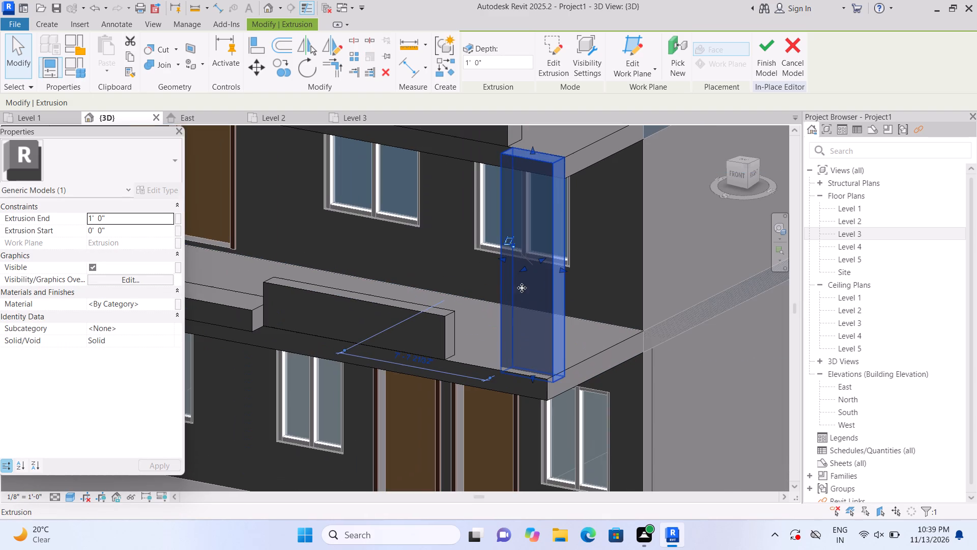
pyautogui.moveTo(523, 267); pyautogui.dragTo(520, 274)
pyautogui.click(520, 274)
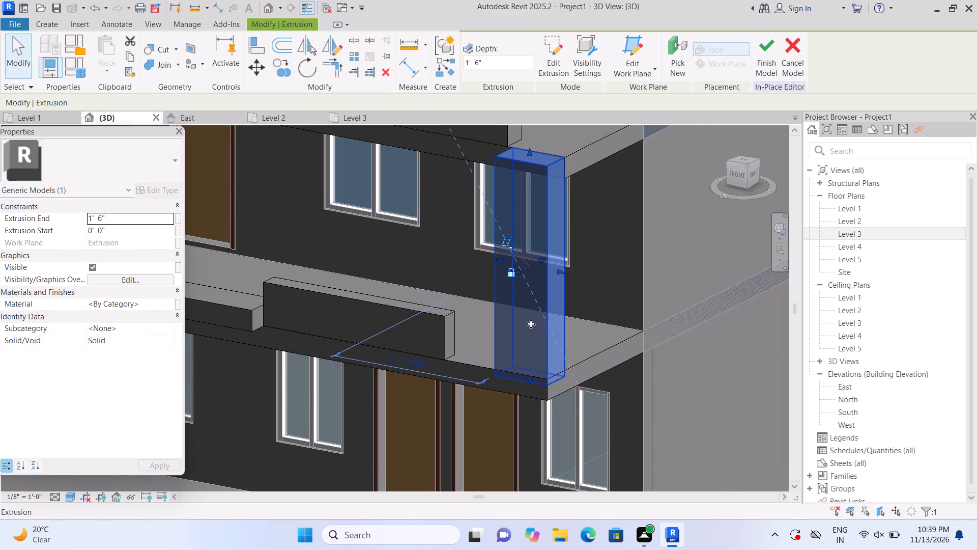
pyautogui.press('Escape')
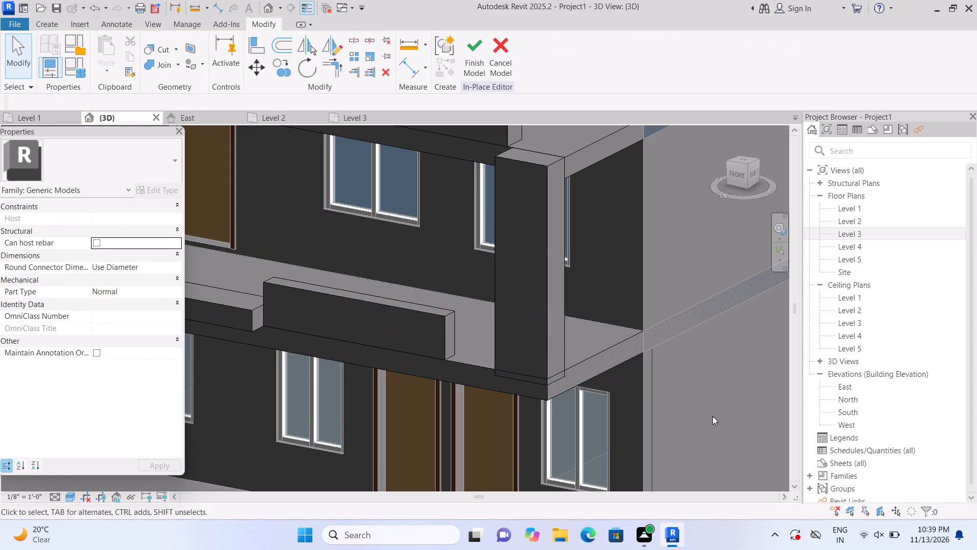
# Raise the corner column's top face above the roof slab to just about the top of the front roof parapet.
pyautogui.moveTo(711, 416); pyautogui.dragTo(685, 419, button='middle')
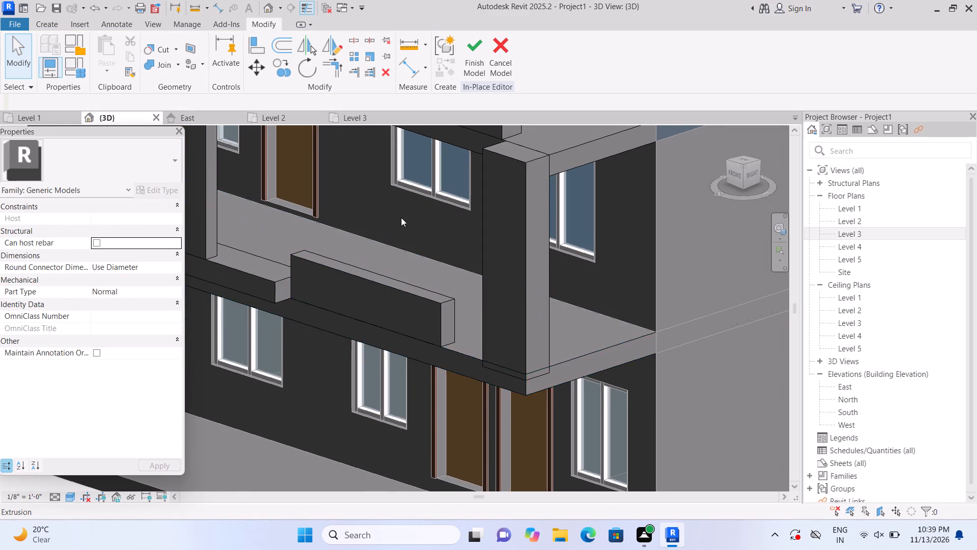
pyautogui.scroll(-3, 401, 218)
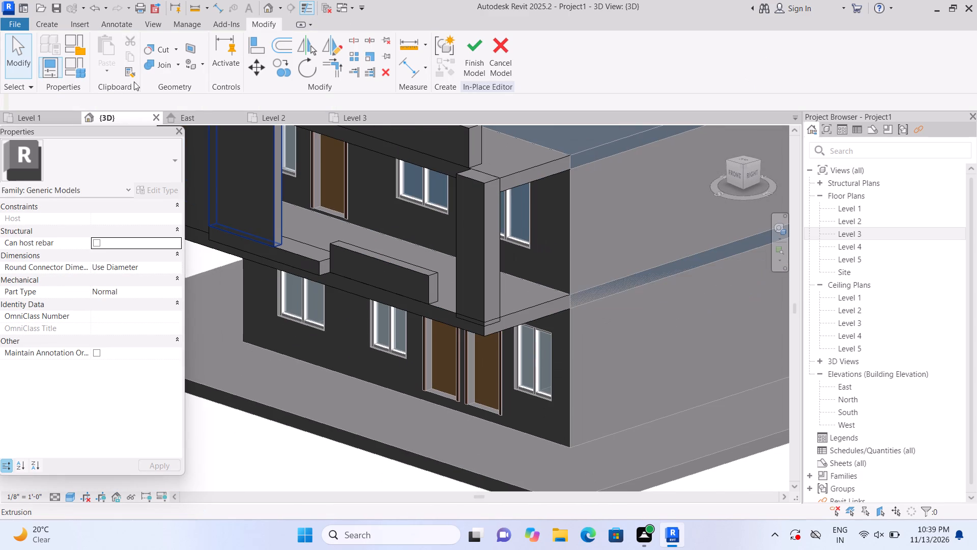
pyautogui.moveTo(343, 250); pyautogui.dragTo(379, 289, button='middle')
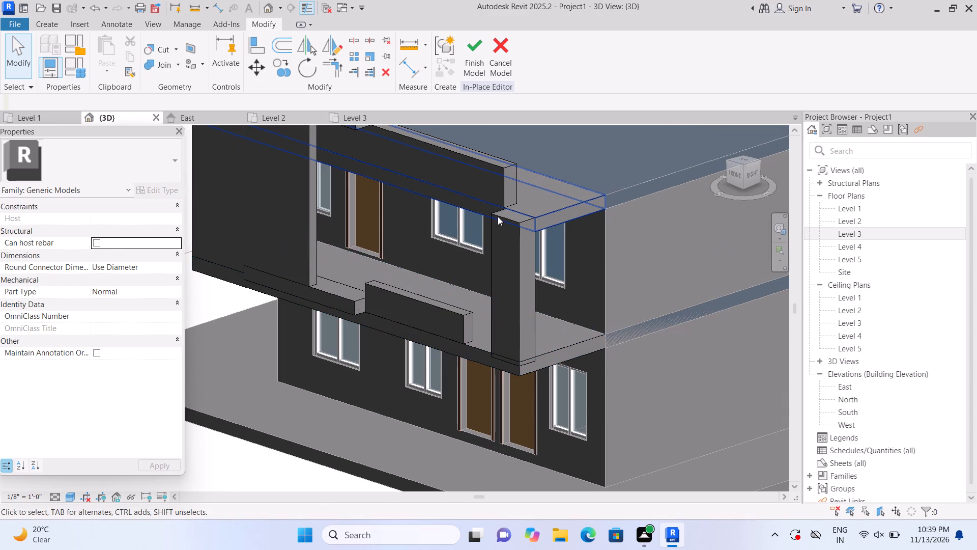
pyautogui.click(500, 216)
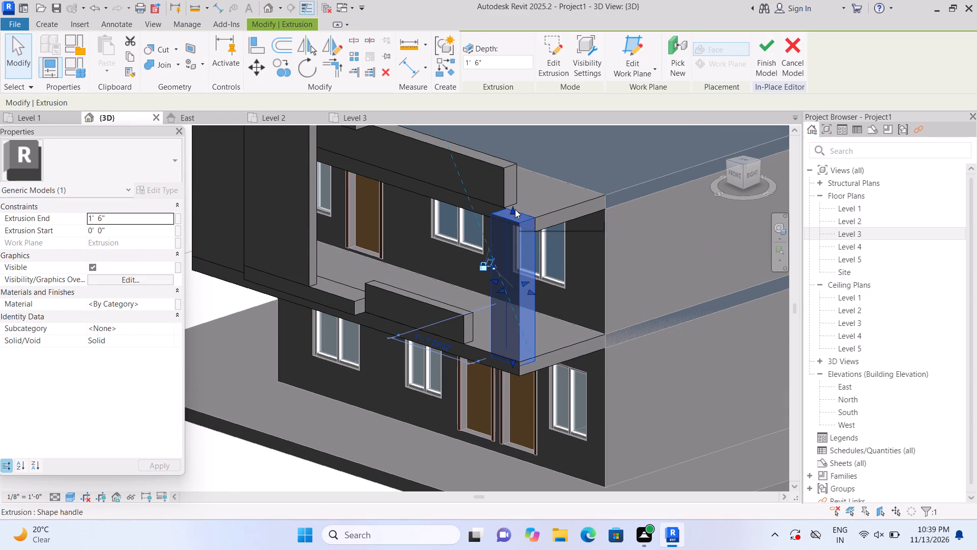
pyautogui.moveTo(514, 211); pyautogui.dragTo(510, 167)
pyautogui.click(510, 167)
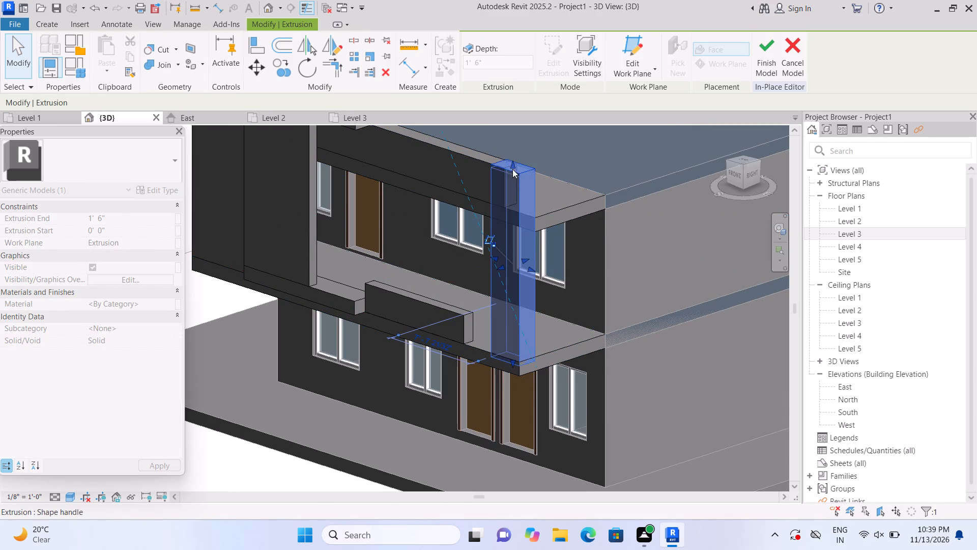
pyautogui.scroll(-1, 524, 189)
pyautogui.click(514, 165)
pyautogui.scroll(1, 519, 173)
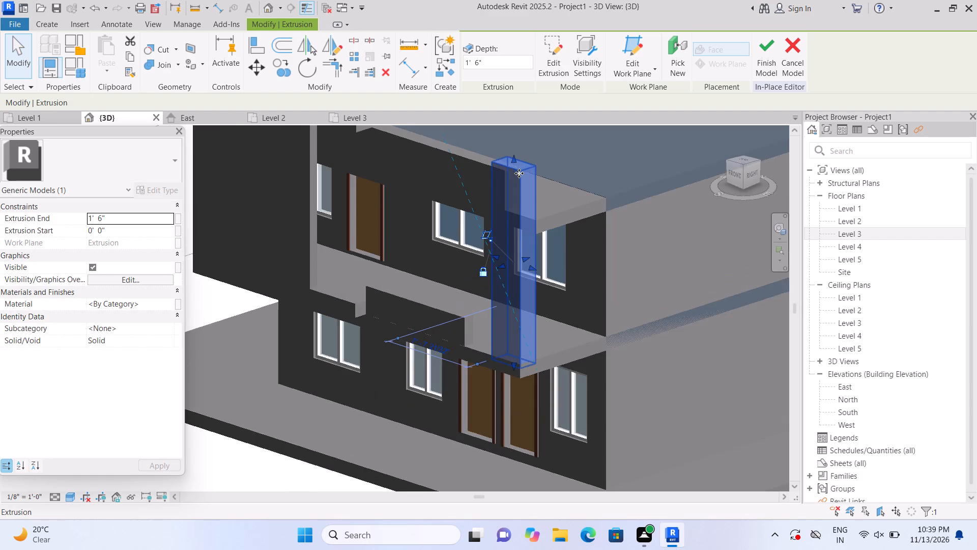
pyautogui.scroll(2, 520, 174)
pyautogui.moveTo(511, 153); pyautogui.dragTo(517, 167)
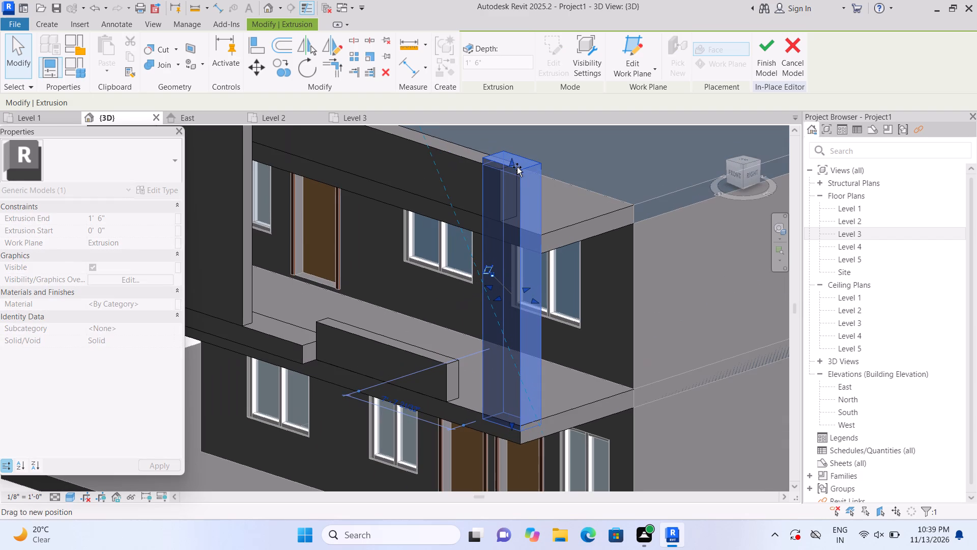
pyautogui.moveTo(517, 167); pyautogui.dragTo(521, 174)
pyautogui.click(521, 174)
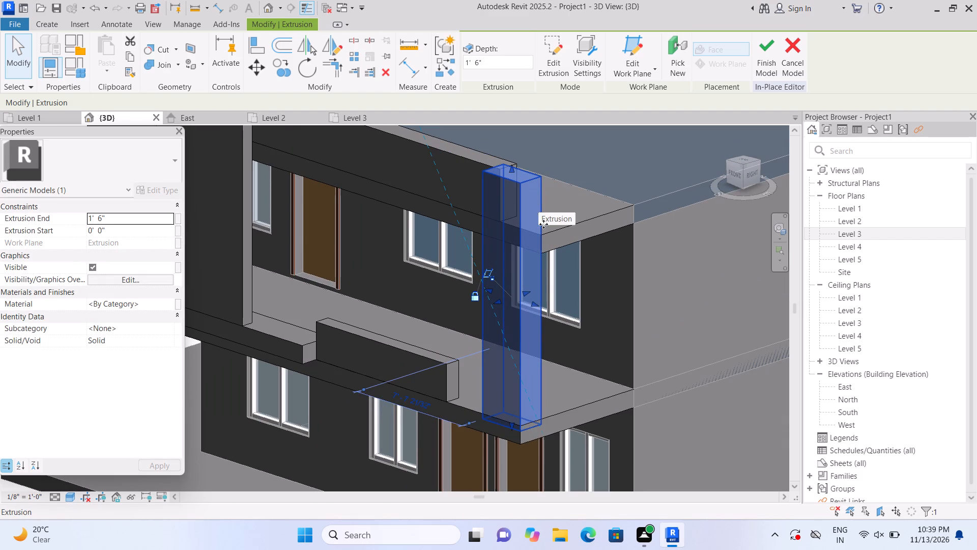
# Extend the front roof parapet's end to meet the inner side face of the corner column.
pyautogui.scroll(-4, 526, 291)
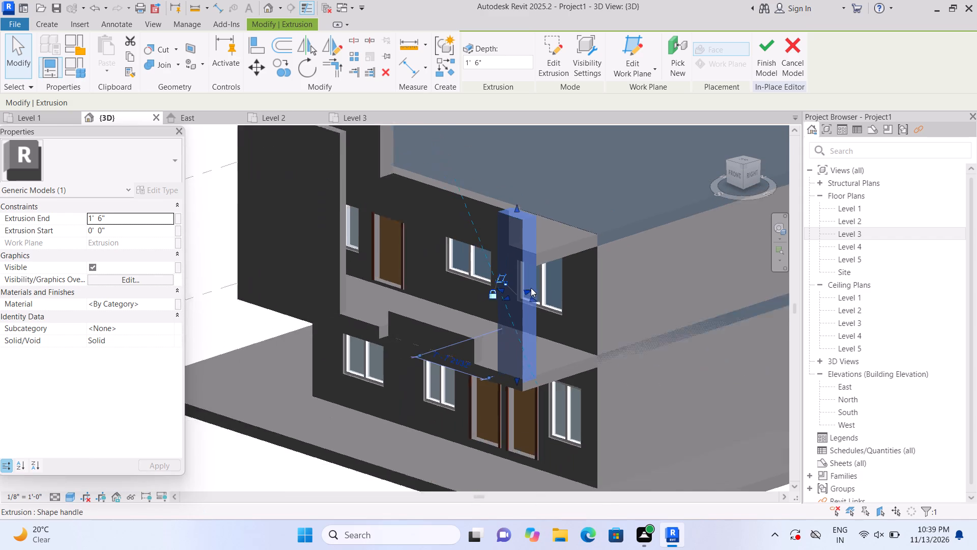
pyautogui.click(275, 460)
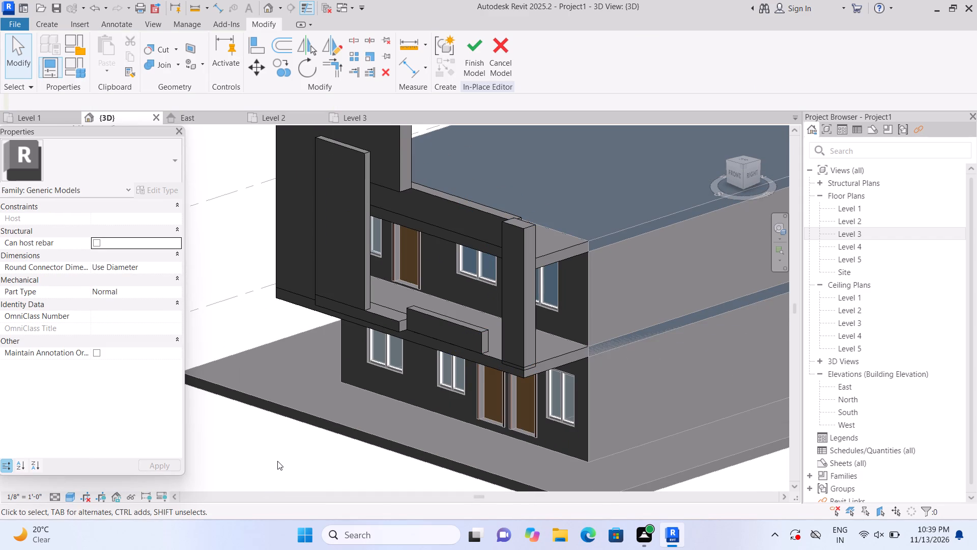
pyautogui.keyDown('shift'); pyautogui.moveTo(278, 460); pyautogui.dragTo(283, 458, button='middle'); pyautogui.keyUp('shift')
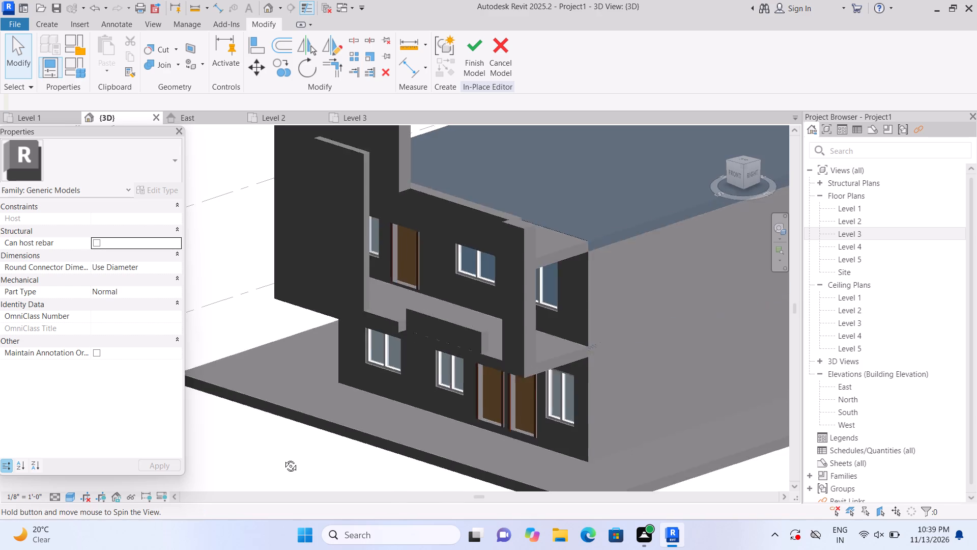
pyautogui.keyDown('shift'); pyautogui.moveTo(283, 458); pyautogui.dragTo(408, 437, button='middle'); pyautogui.keyUp('shift')
pyautogui.moveTo(459, 295); pyautogui.dragTo(408, 378, button='middle')
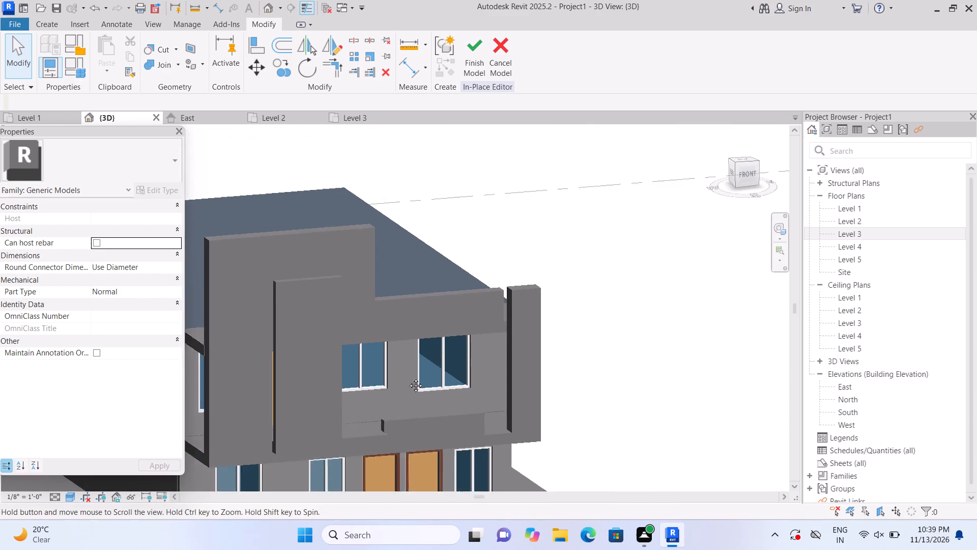
pyautogui.moveTo(408, 378); pyautogui.dragTo(408, 385, button='middle')
pyautogui.scroll(3, 428, 372)
pyautogui.click(458, 293)
pyautogui.scroll(1, 475, 311)
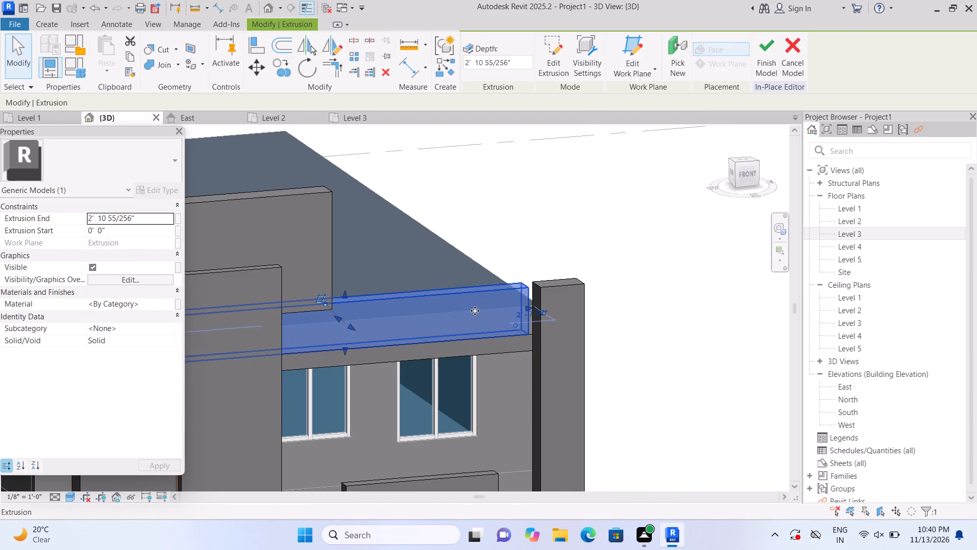
pyautogui.moveTo(535, 308); pyautogui.dragTo(543, 307)
pyautogui.click(543, 307)
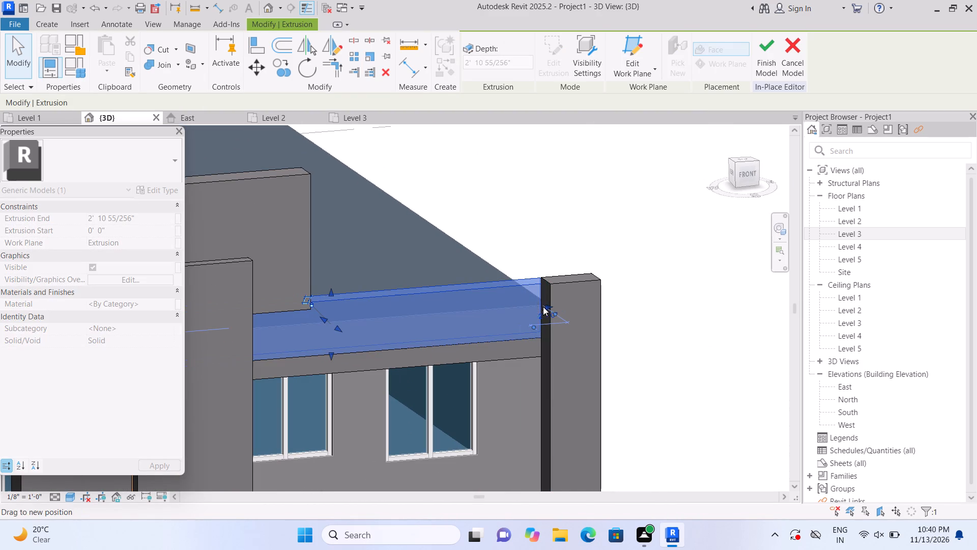
pyautogui.click(615, 320)
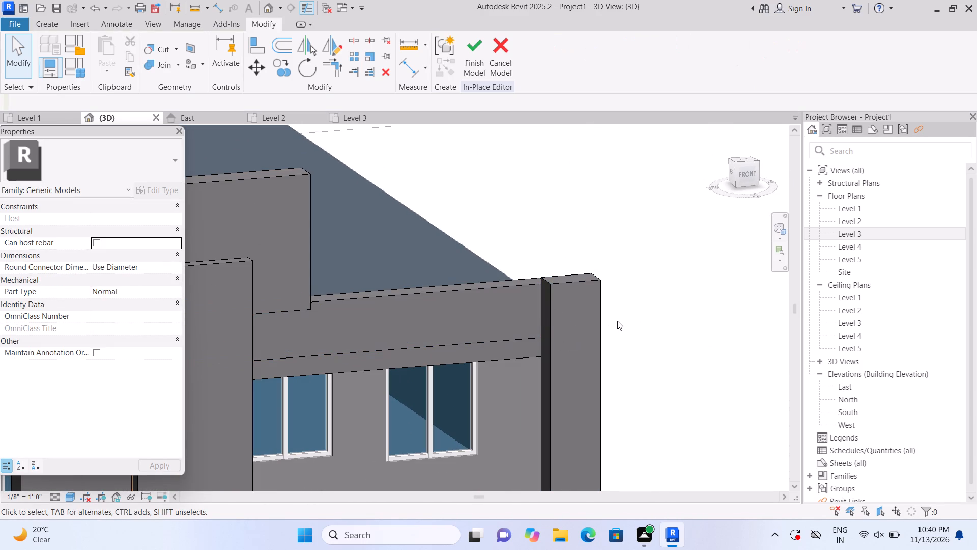
# Pull the front roof parapet's front face outward to line up with the corner column's front face.
pyautogui.click(462, 294)
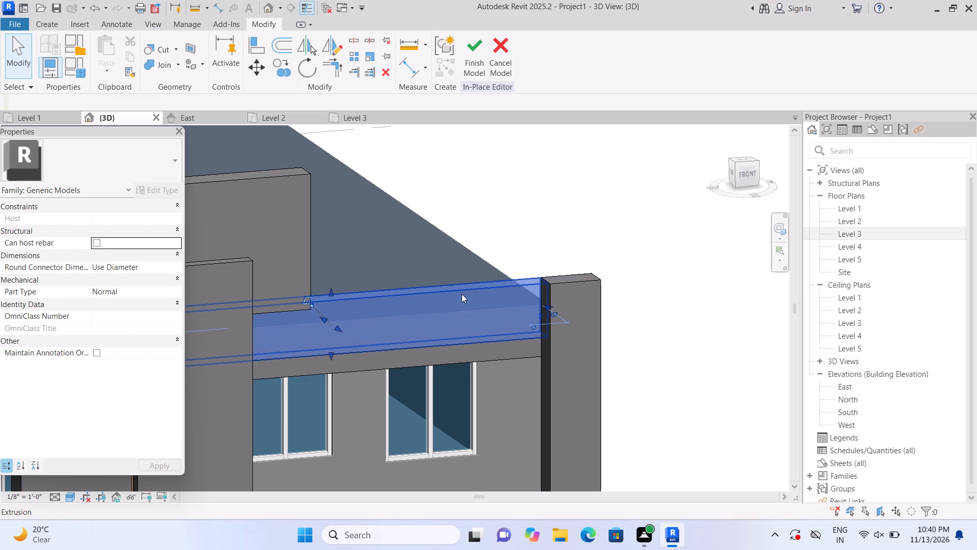
pyautogui.moveTo(338, 327); pyautogui.dragTo(346, 332)
pyautogui.click(346, 332)
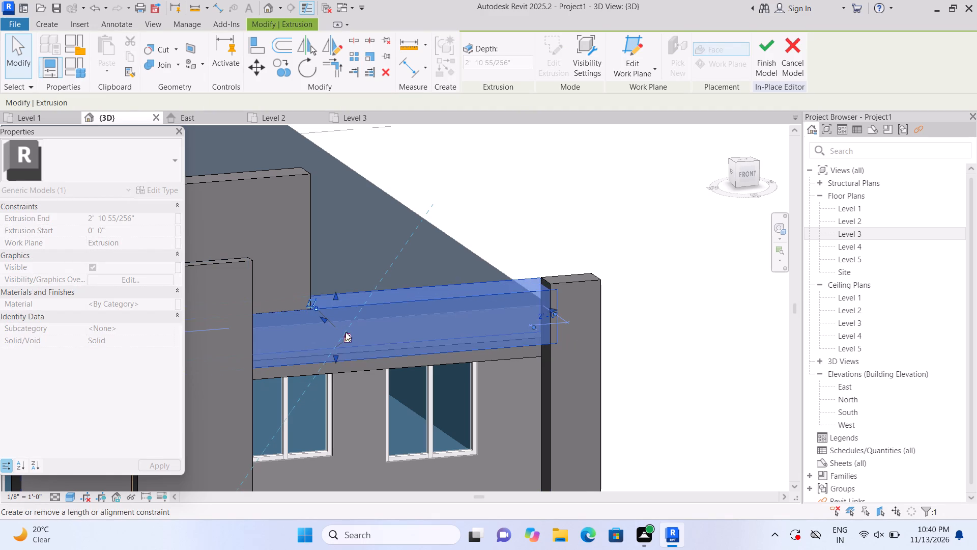
pyautogui.click(660, 316)
# Lower the corner column's top face to the level of the front roof parapet's top.
pyautogui.click(579, 279)
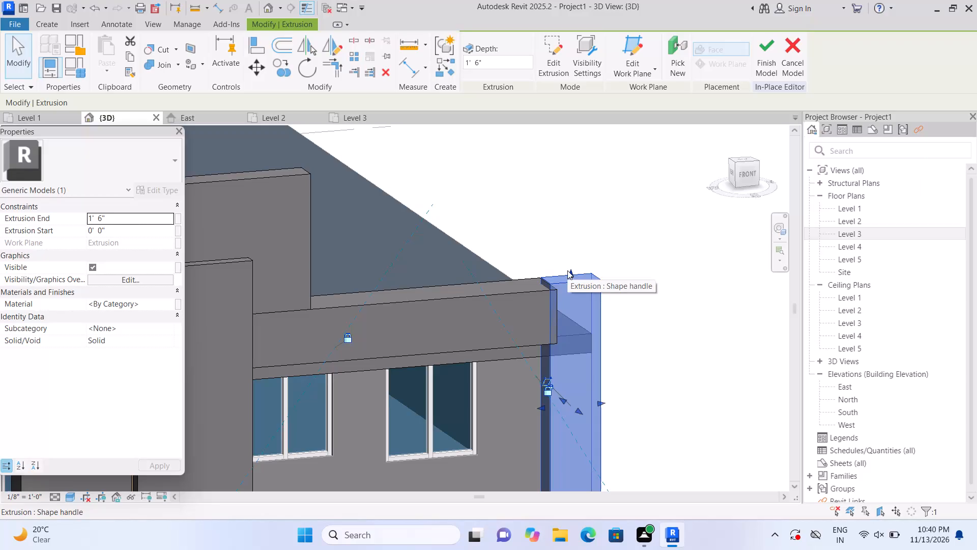
pyautogui.moveTo(571, 273); pyautogui.dragTo(573, 281)
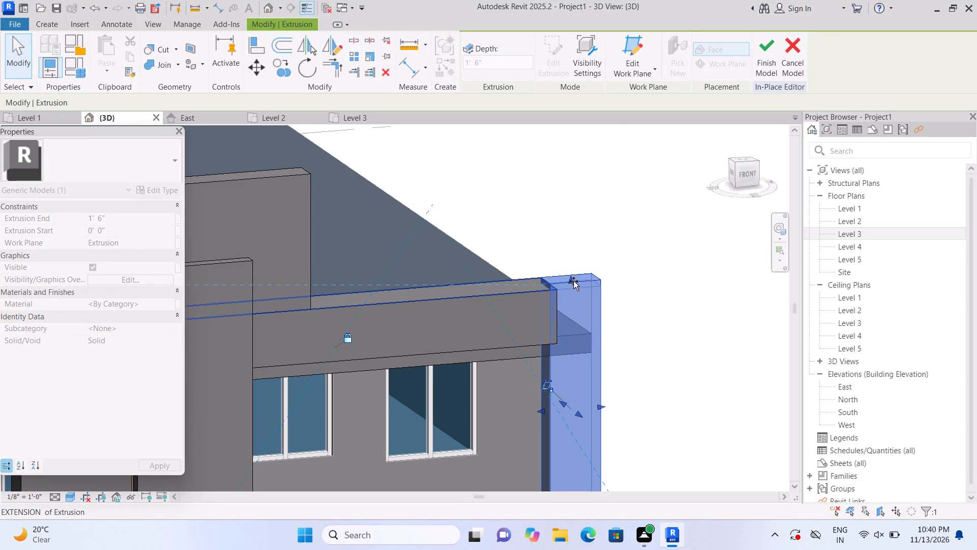
pyautogui.moveTo(573, 281); pyautogui.dragTo(576, 284)
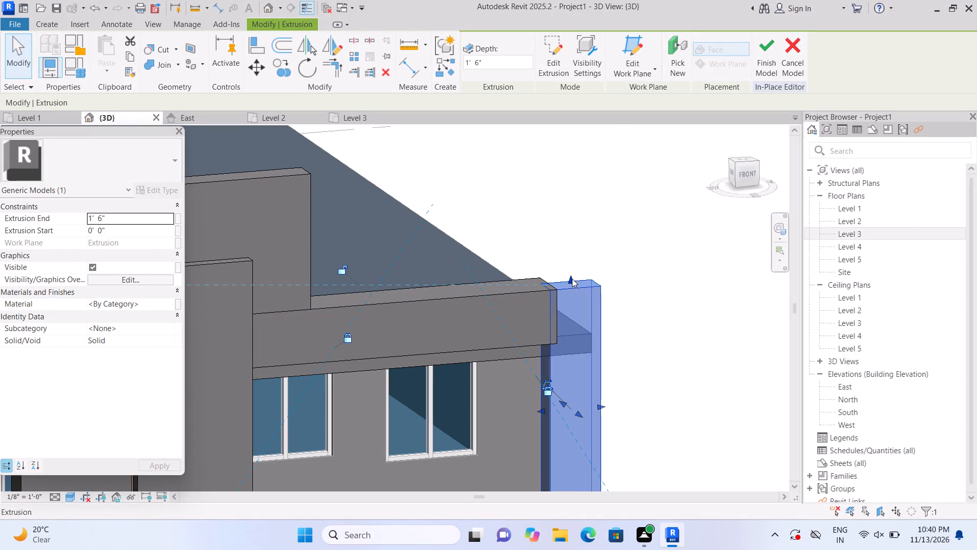
pyautogui.click(572, 278)
pyautogui.click(641, 250)
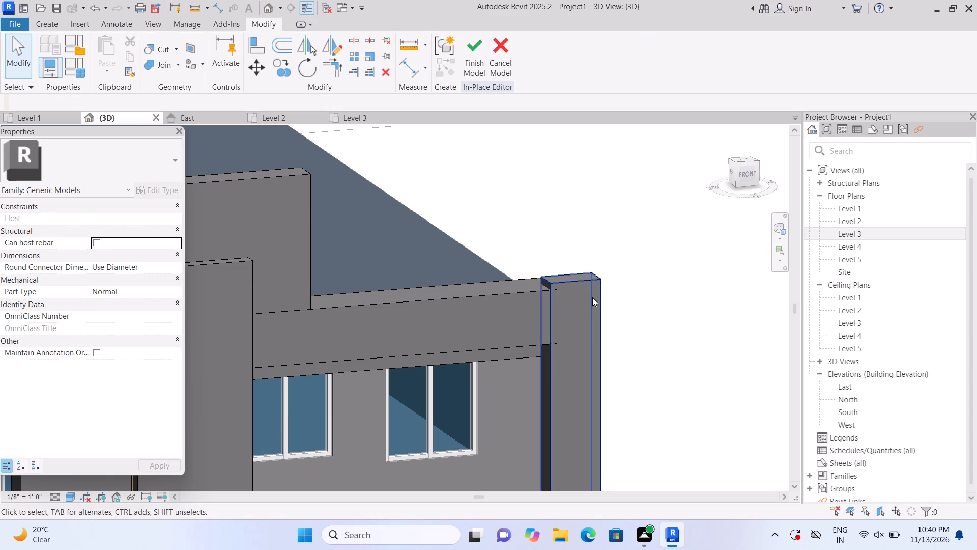
pyautogui.scroll(7, 591, 310)
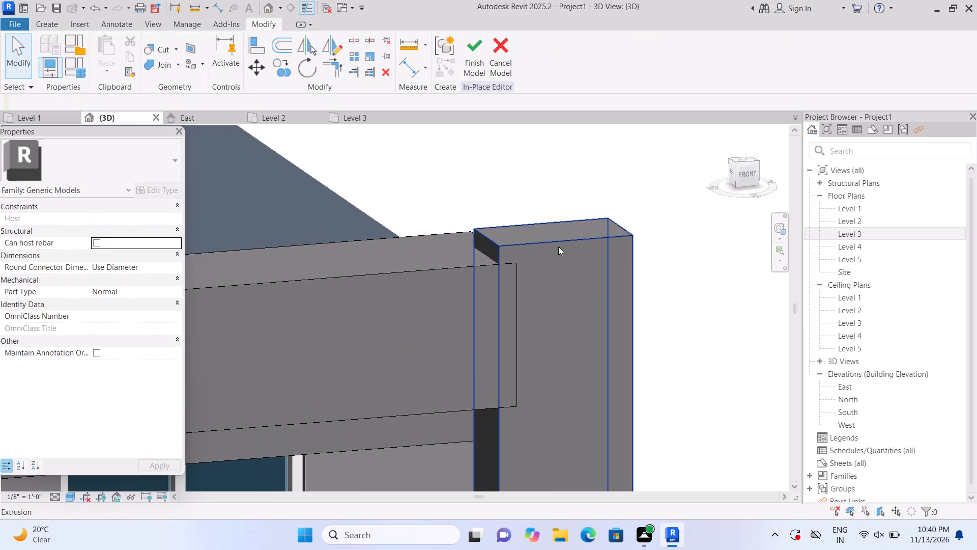
pyautogui.click(558, 246)
pyautogui.moveTo(554, 226); pyautogui.dragTo(558, 233)
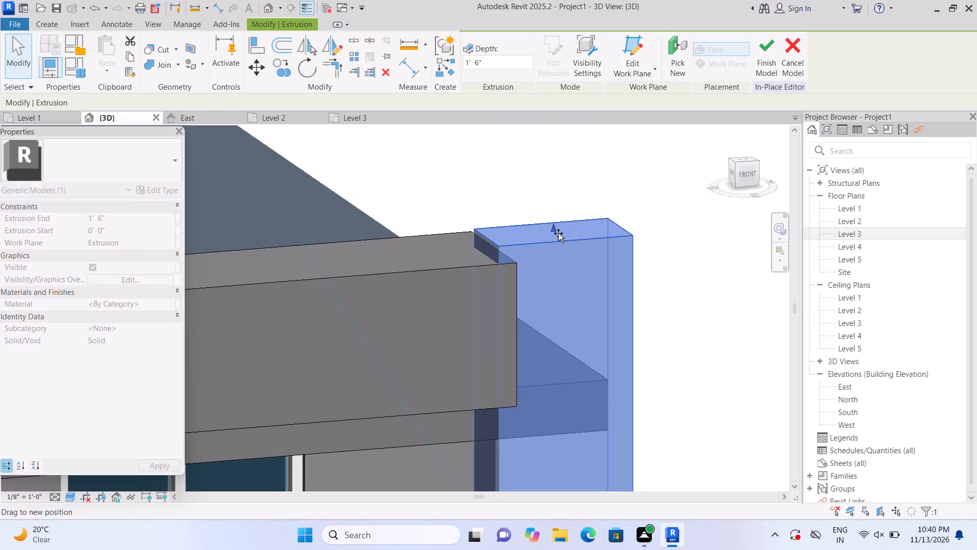
pyautogui.moveTo(558, 233); pyautogui.dragTo(559, 235)
pyautogui.click(650, 249)
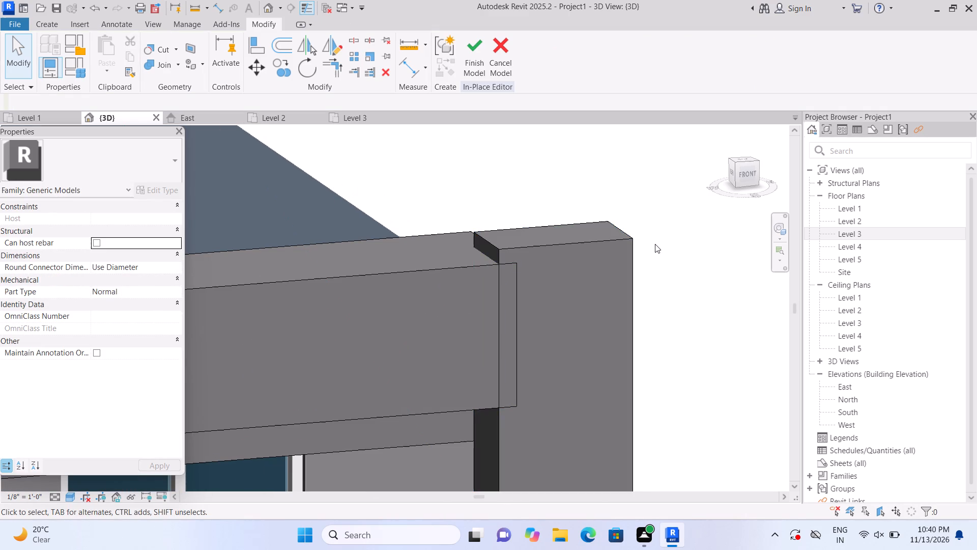
pyautogui.click(584, 239)
pyautogui.moveTo(554, 232); pyautogui.dragTo(556, 240)
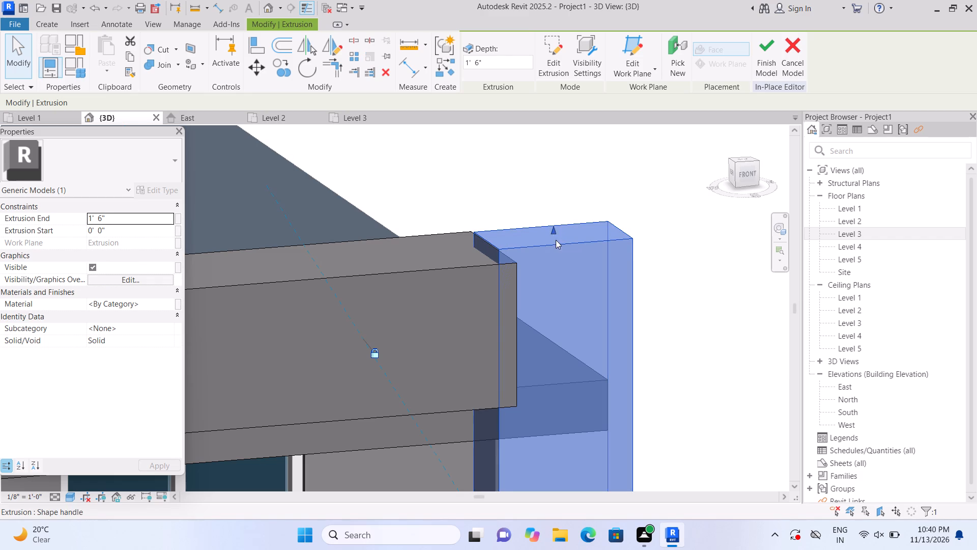
pyautogui.moveTo(556, 240); pyautogui.dragTo(561, 256)
pyautogui.click(581, 186)
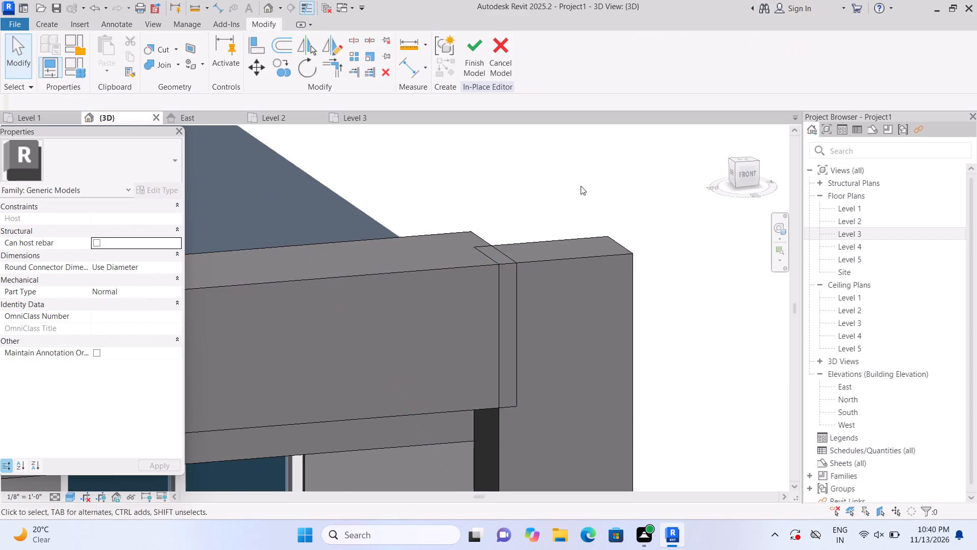
# Extend the front roof parapet's end across the corner column to the column's outer side face.
pyautogui.scroll(-8, 581, 193)
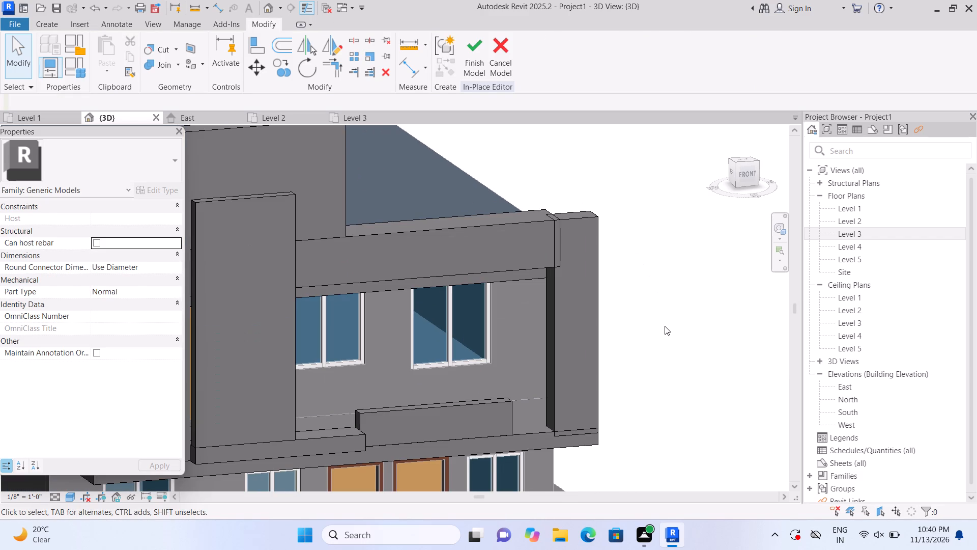
pyautogui.keyDown('shift'); pyautogui.moveTo(676, 336); pyautogui.dragTo(642, 385, button='middle'); pyautogui.keyUp('shift')
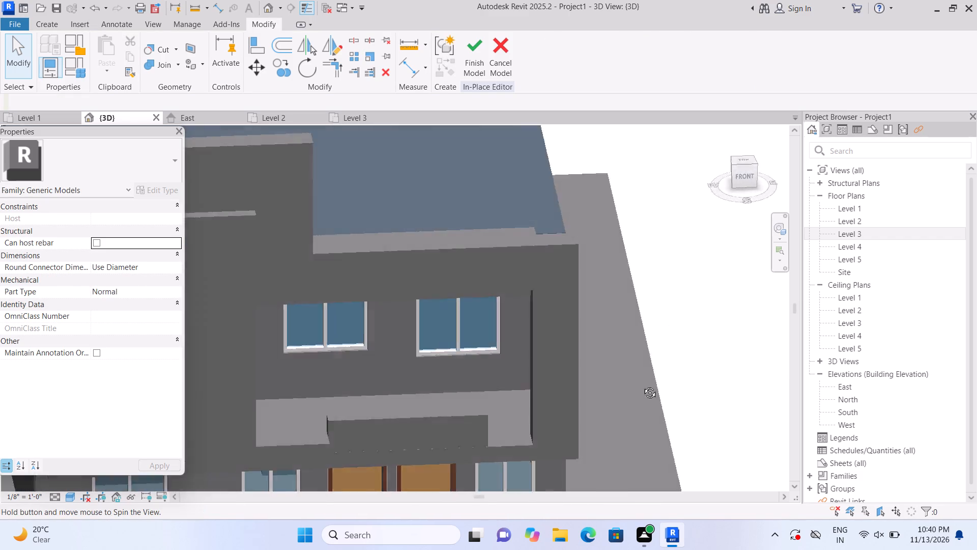
pyautogui.keyDown('shift'); pyautogui.moveTo(642, 385); pyautogui.dragTo(403, 398, button='middle'); pyautogui.keyUp('shift')
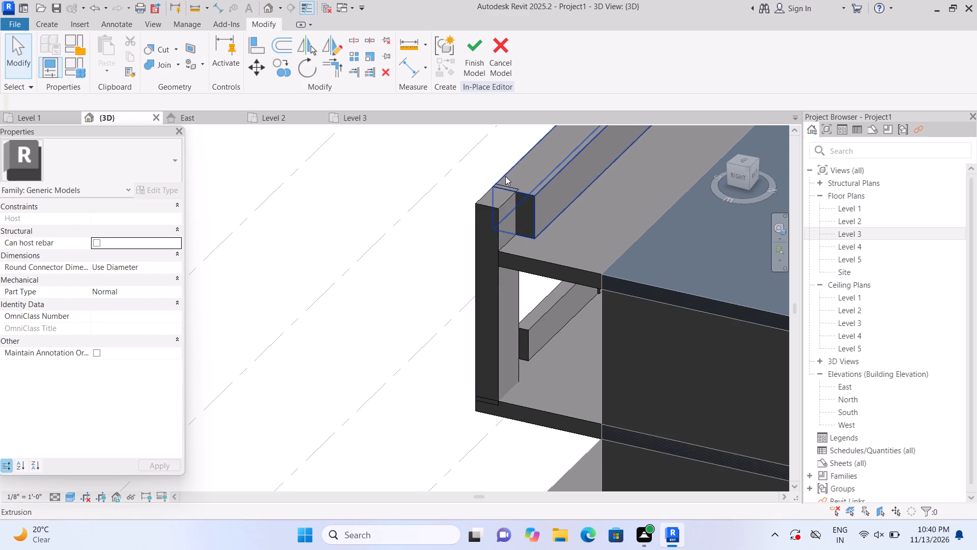
pyautogui.scroll(1, 551, 178)
pyautogui.click(549, 179)
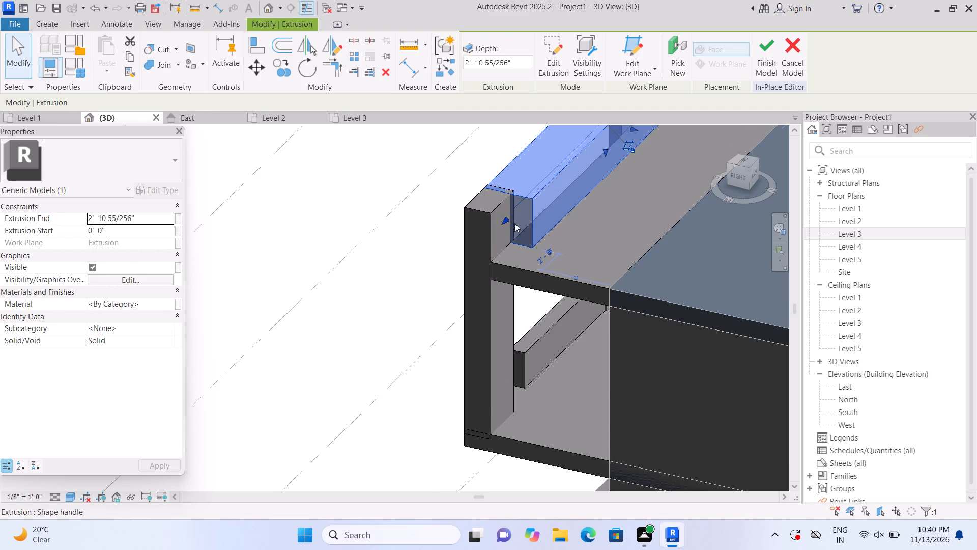
pyautogui.moveTo(506, 218); pyautogui.dragTo(491, 234)
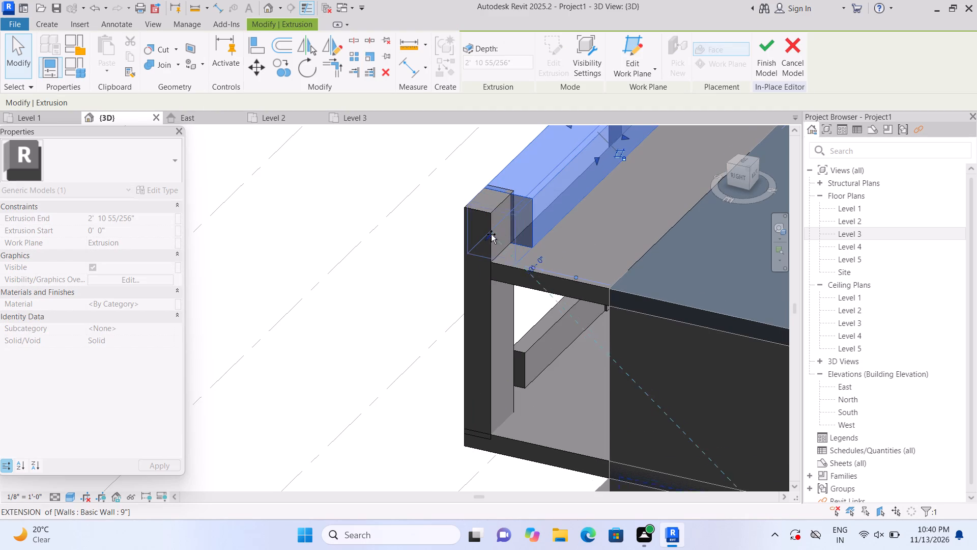
pyautogui.moveTo(491, 234); pyautogui.dragTo(488, 233)
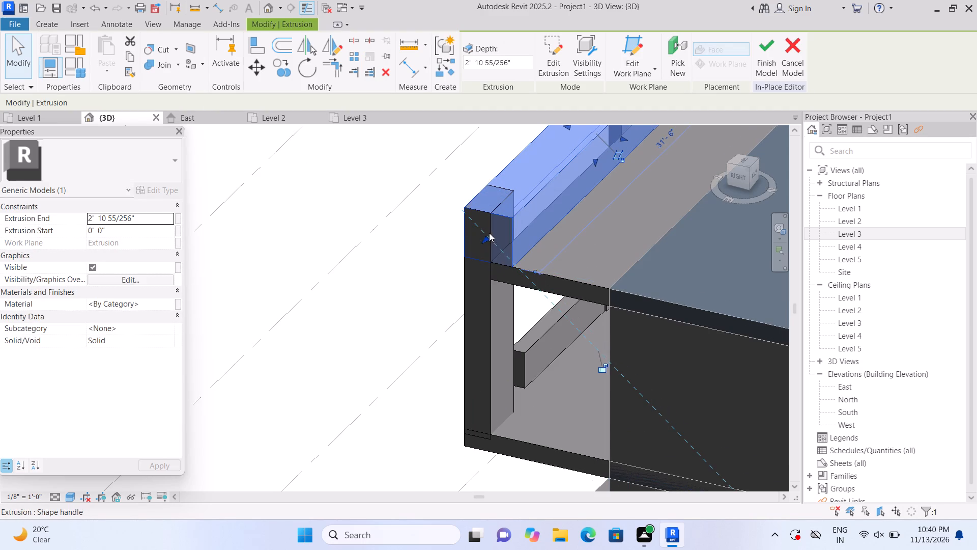
pyautogui.scroll(-1, 498, 248)
pyautogui.click(409, 307)
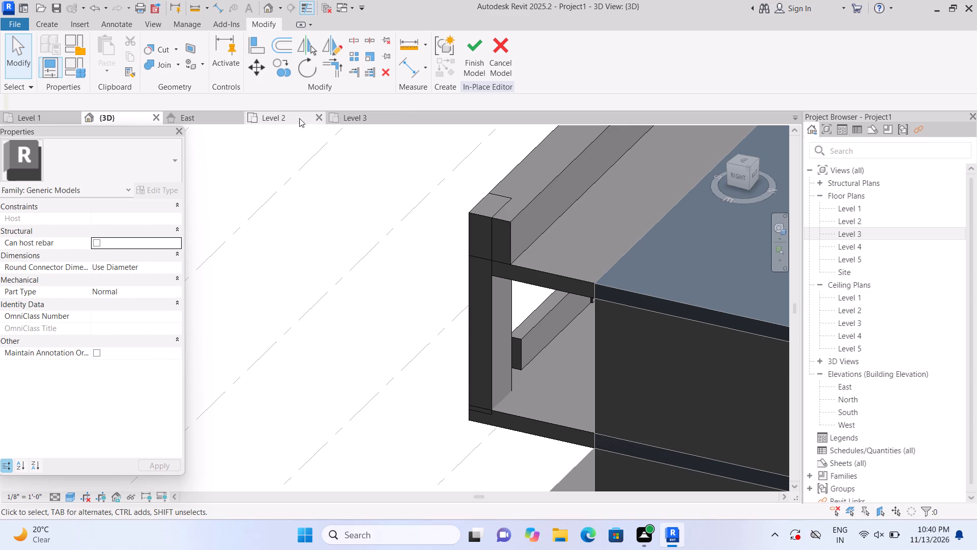
# Join the geometry of the front roof parapet and the corner column.
pyautogui.click(180, 64)
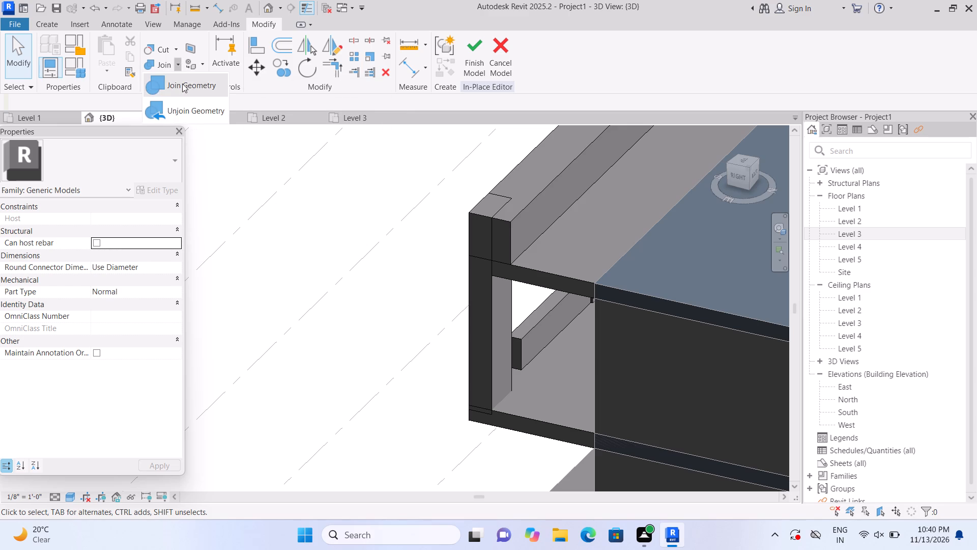
pyautogui.click(182, 84)
pyautogui.click(526, 192)
pyautogui.click(493, 216)
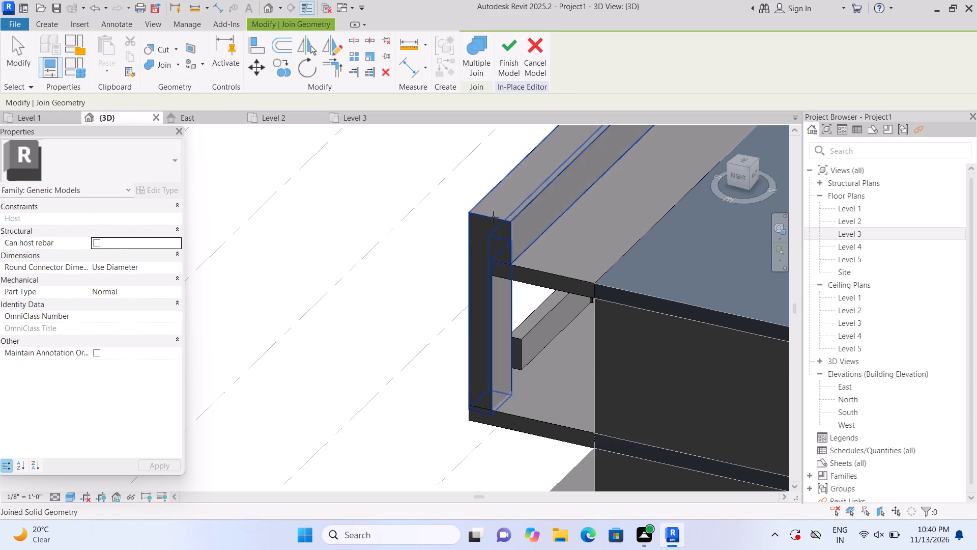
pyautogui.scroll(-2, 436, 274)
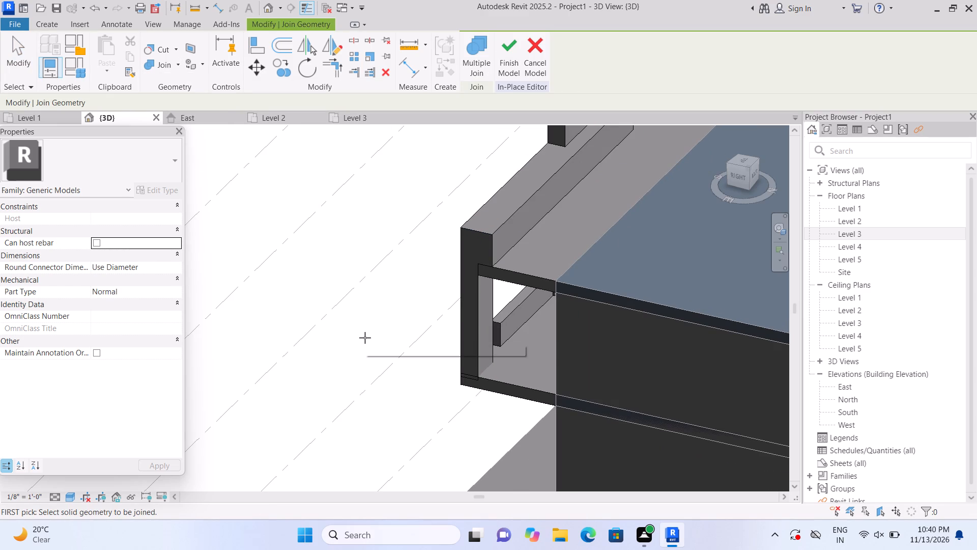
pyautogui.keyDown('shift'); pyautogui.moveTo(368, 340); pyautogui.dragTo(538, 328, button='middle'); pyautogui.keyUp('shift')
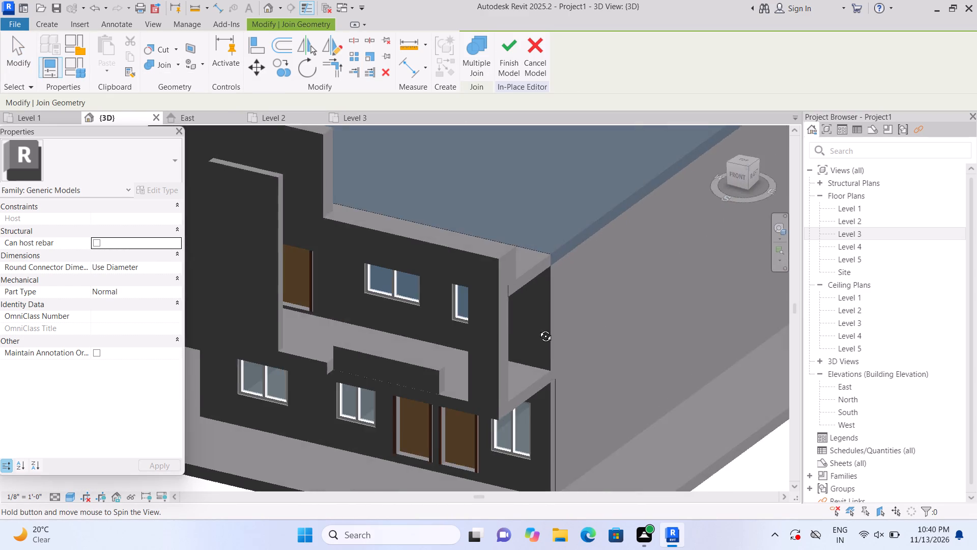
pyautogui.keyDown('shift'); pyautogui.moveTo(538, 328); pyautogui.dragTo(536, 296, button='middle'); pyautogui.keyUp('shift')
pyautogui.moveTo(548, 294); pyautogui.dragTo(612, 231, button='middle')
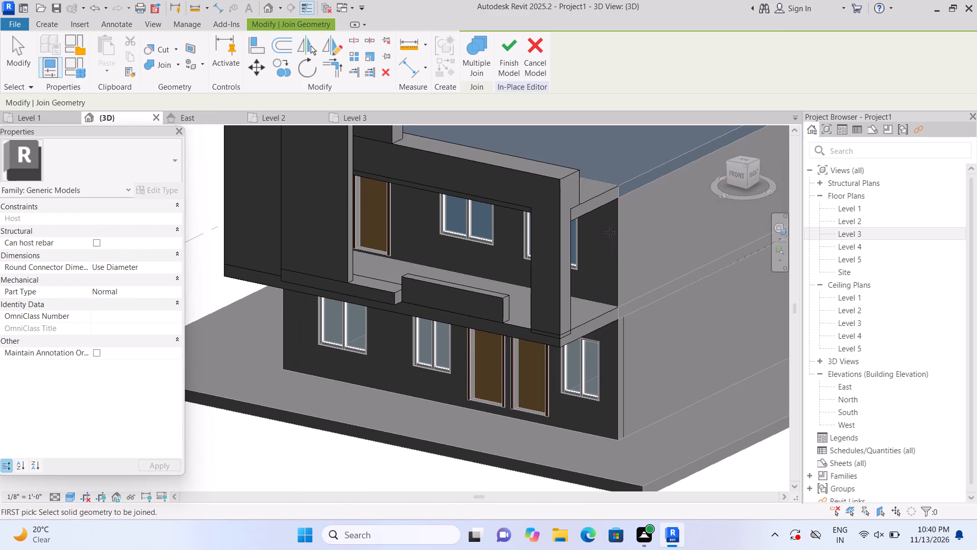
pyautogui.click(459, 285)
pyautogui.scroll(2, 483, 319)
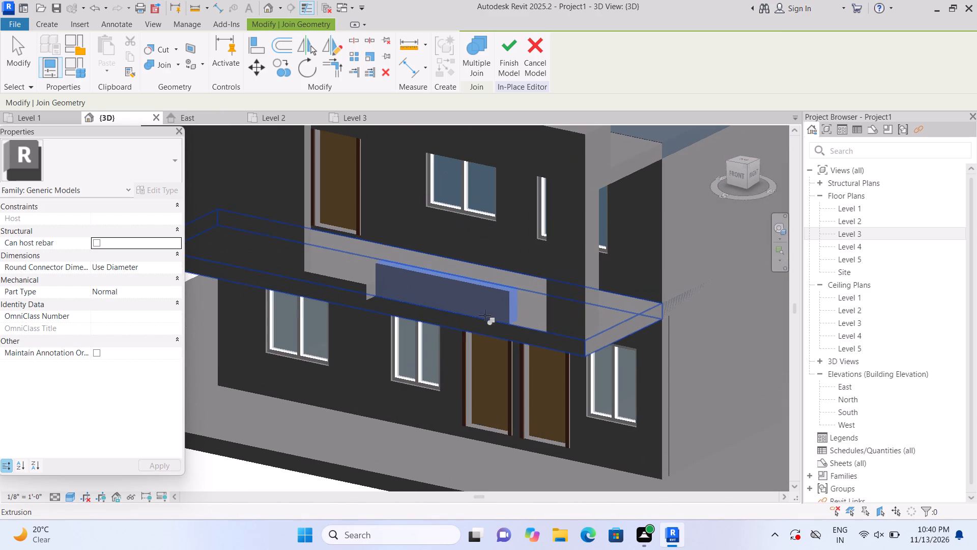
pyautogui.press('Escape')
# Stretch the end of the balcony's raised front-edge strip to the inner face of the corner column.
pyautogui.scroll(1, 482, 286)
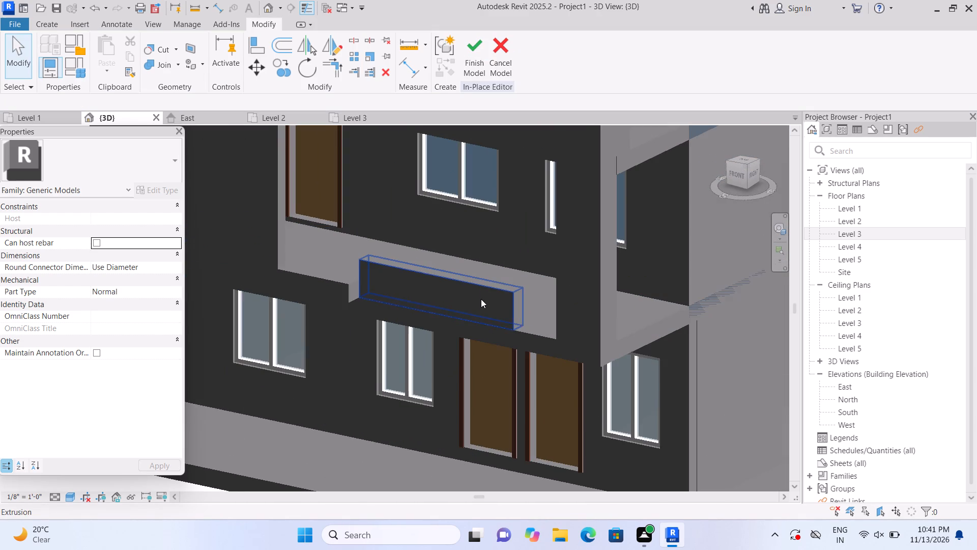
pyautogui.click(483, 301)
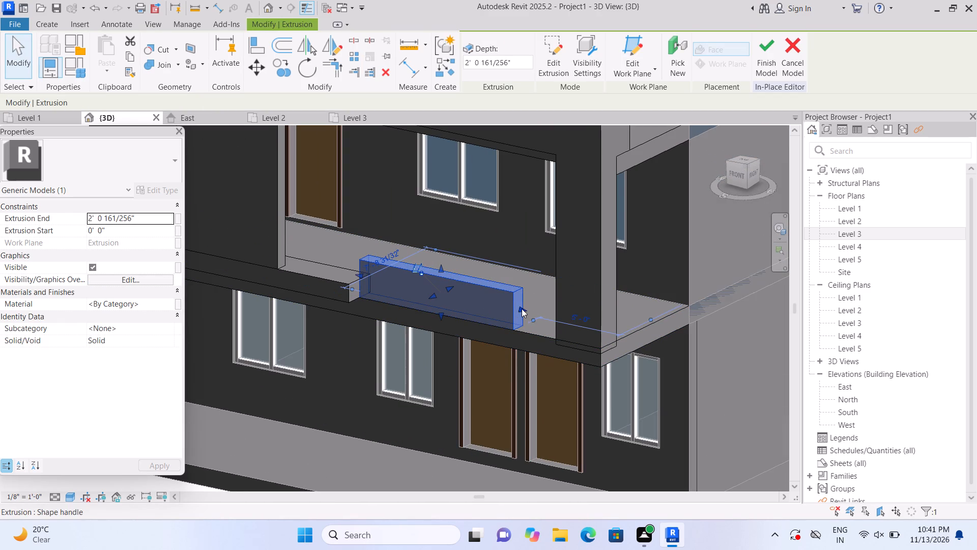
pyautogui.moveTo(522, 309); pyautogui.dragTo(559, 315)
pyautogui.scroll(-2, 542, 321)
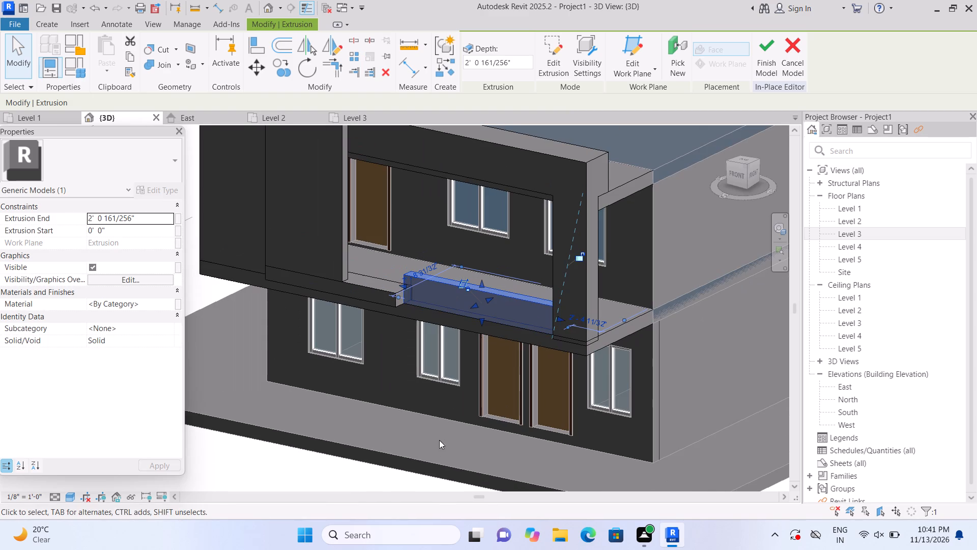
pyautogui.click(357, 486)
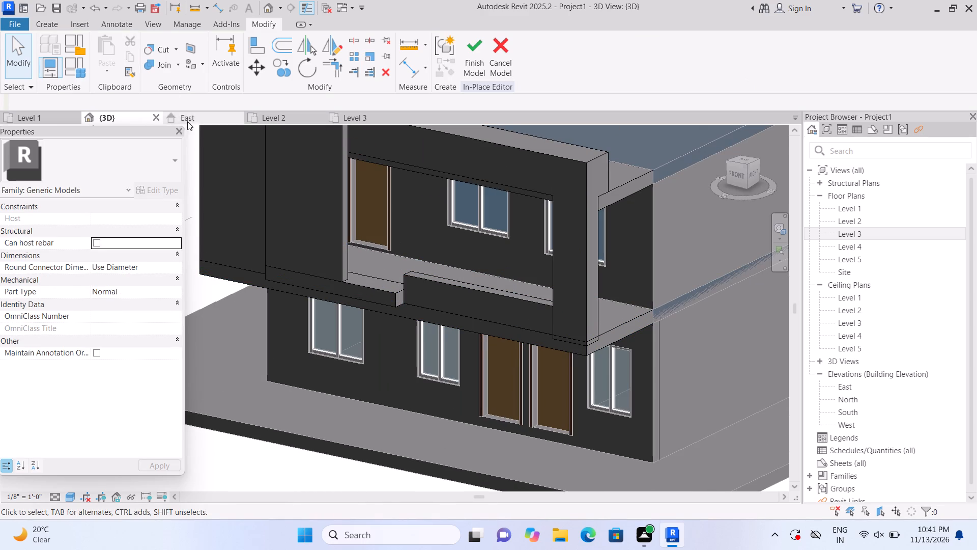
# Join the geometry of the balcony's raised front-edge strip and the corner column.
pyautogui.click(176, 63)
pyautogui.click(181, 85)
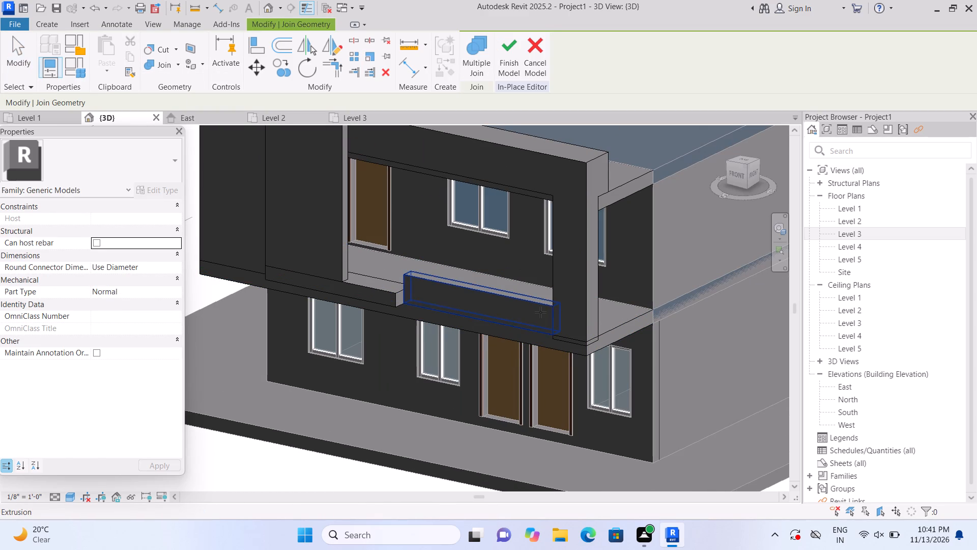
pyautogui.click(538, 316)
pyautogui.click(565, 287)
pyautogui.scroll(-2, 619, 257)
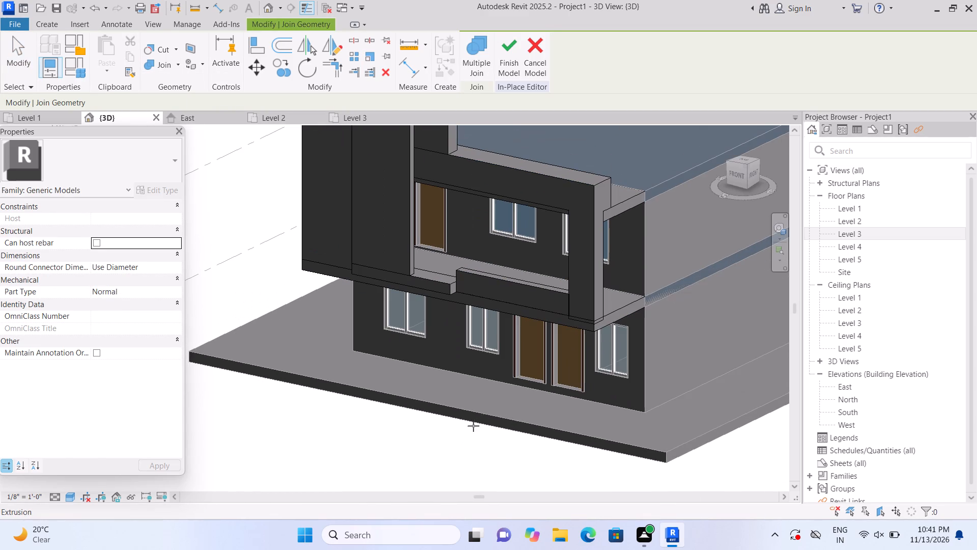
pyautogui.press('Escape')
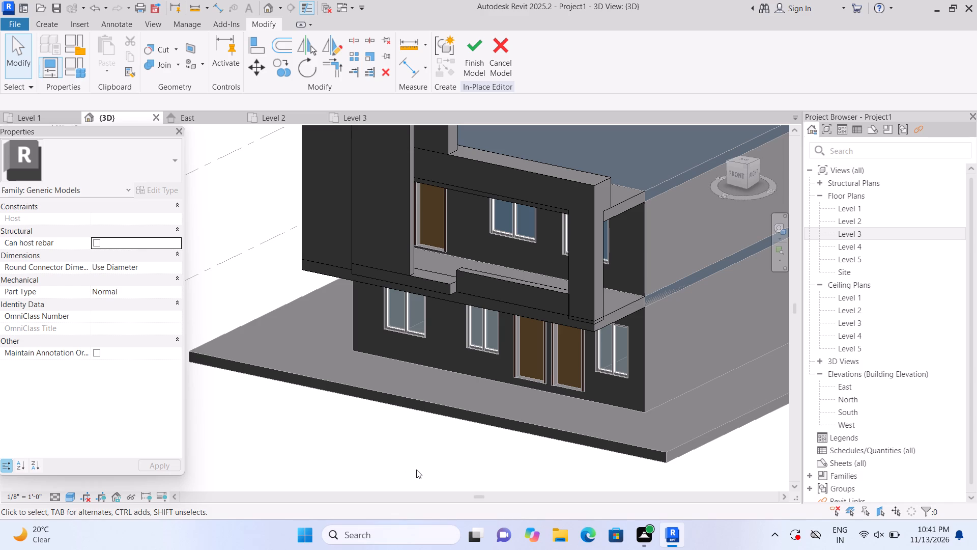
# Examine the facade from the front and both front corners, checking the panel, parapets, balcony strip and corner column.
pyautogui.scroll(-4, 320, 492)
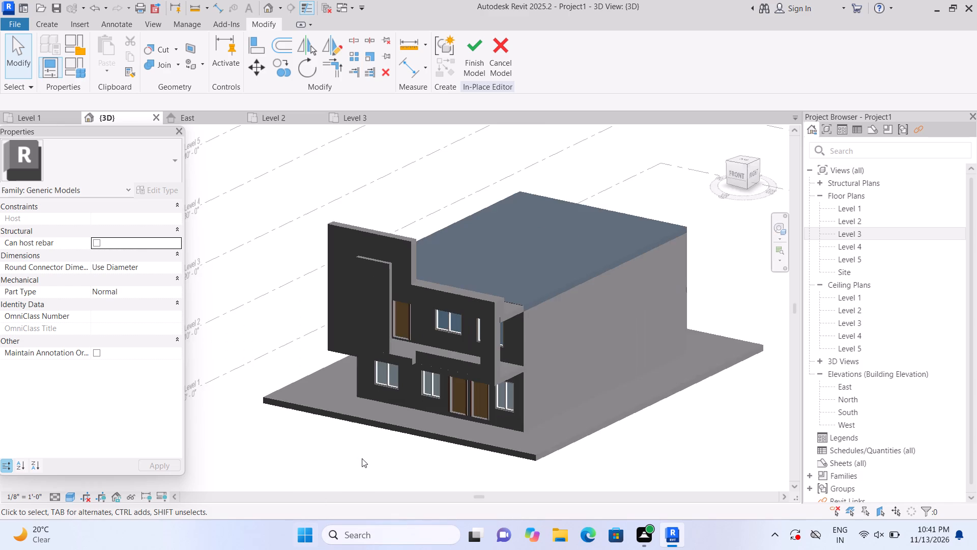
pyautogui.scroll(3, 362, 458)
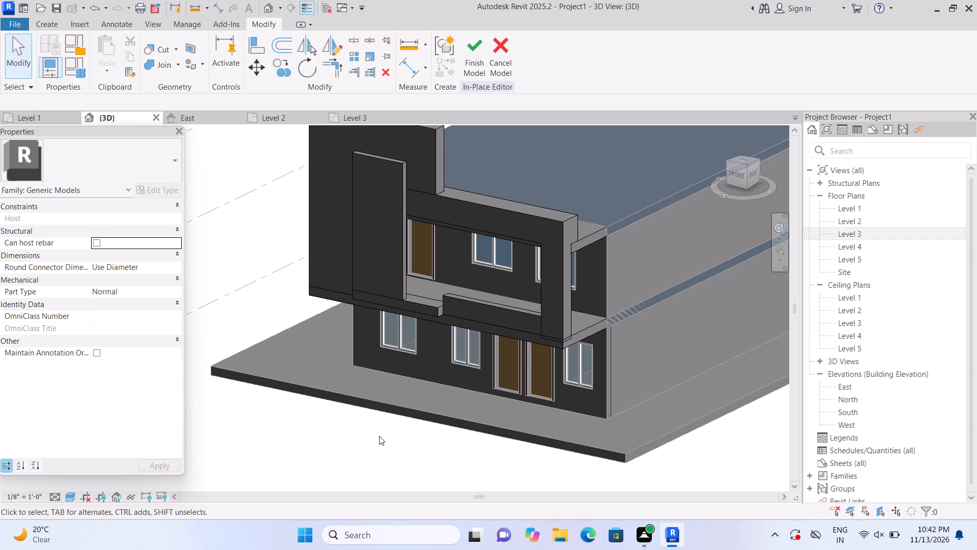
pyautogui.moveTo(400, 421); pyautogui.dragTo(467, 421, button='middle')
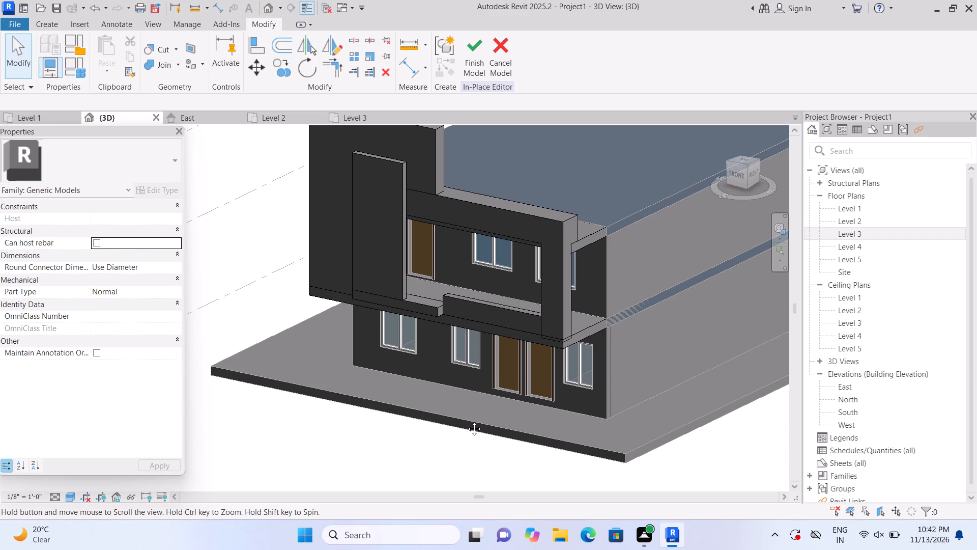
pyautogui.moveTo(467, 421); pyautogui.dragTo(469, 421, button='middle')
pyautogui.scroll(-1, 469, 424)
pyautogui.keyDown('shift'); pyautogui.moveTo(447, 444); pyautogui.dragTo(446, 445, button='middle'); pyautogui.keyUp('shift')
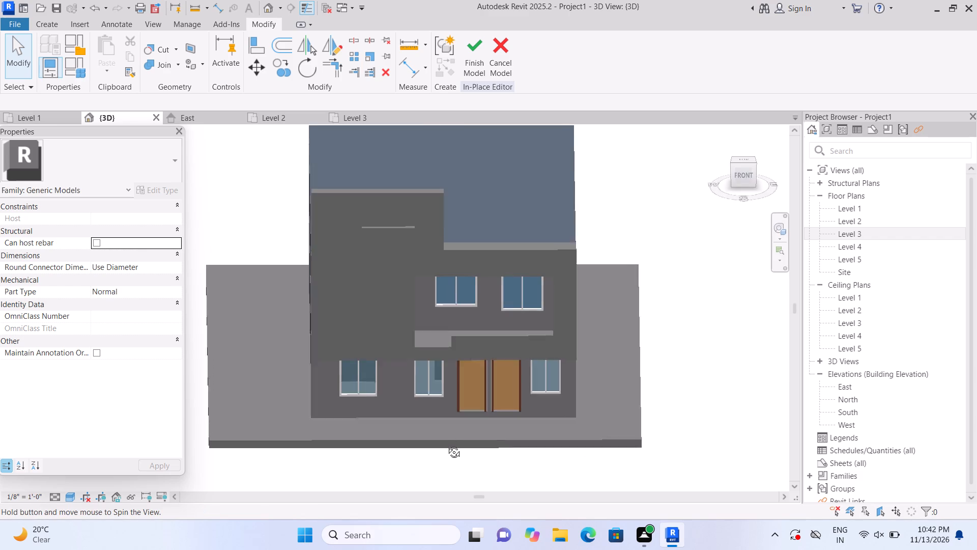
pyautogui.keyDown('shift'); pyautogui.moveTo(446, 445); pyautogui.dragTo(400, 383, button='middle'); pyautogui.keyUp('shift')
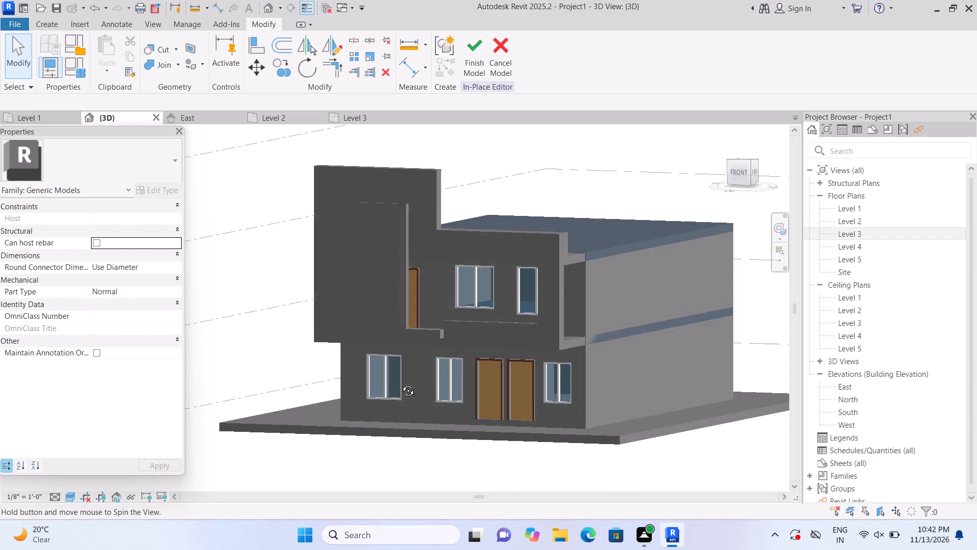
pyautogui.keyDown('shift'); pyautogui.moveTo(400, 383); pyautogui.dragTo(394, 382, button='middle'); pyautogui.keyUp('shift')
pyautogui.moveTo(307, 361); pyautogui.dragTo(311, 400, button='middle')
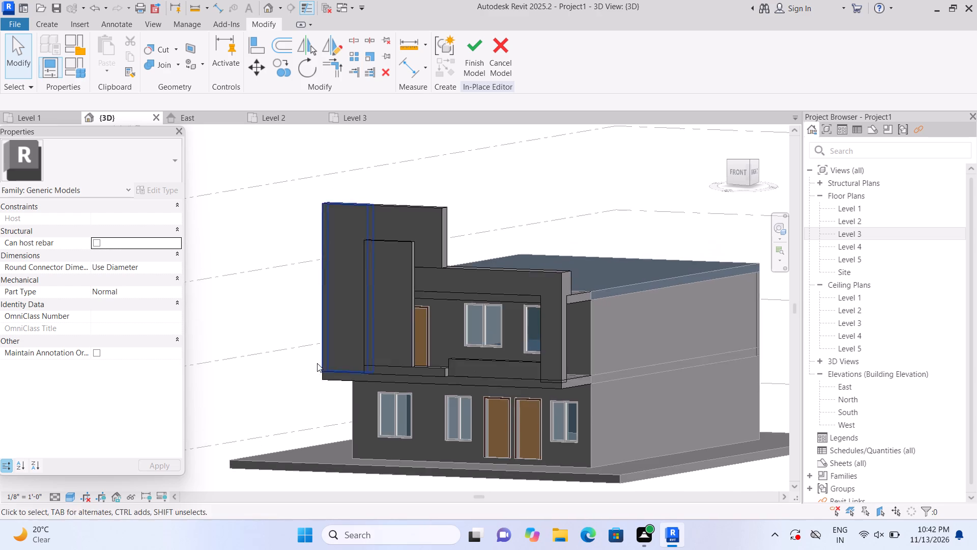
pyautogui.scroll(1, 318, 361)
pyautogui.scroll(1, 279, 373)
pyautogui.keyDown('shift'); pyautogui.moveTo(284, 374); pyautogui.dragTo(414, 390, button='middle'); pyautogui.keyUp('shift')
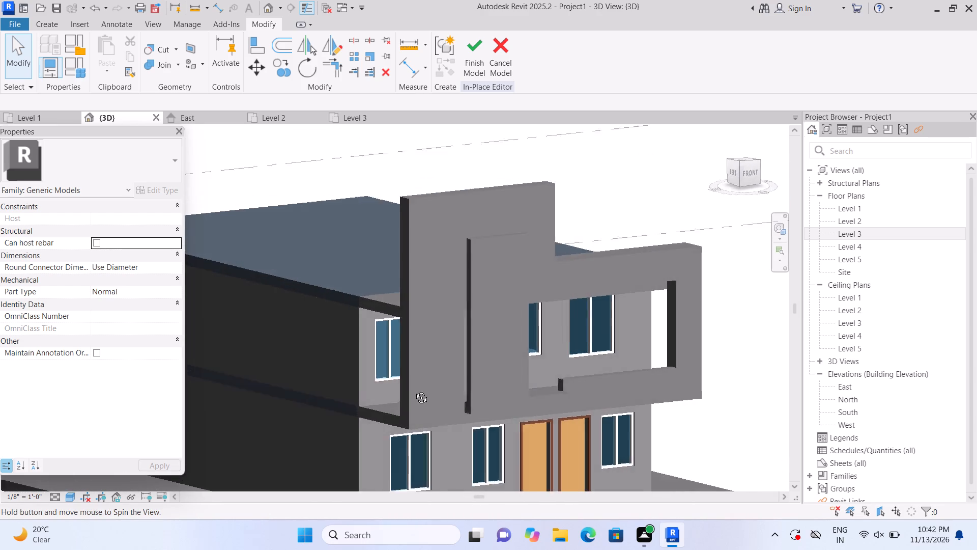
pyautogui.keyDown('shift'); pyautogui.moveTo(414, 390); pyautogui.dragTo(430, 384, button='middle'); pyautogui.keyUp('shift')
pyautogui.moveTo(424, 394); pyautogui.dragTo(371, 374, button='middle')
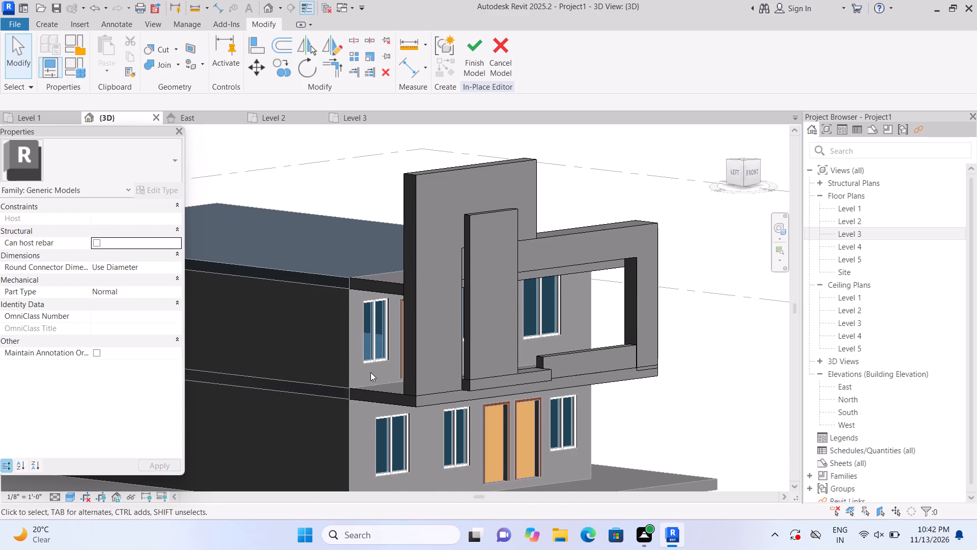
pyautogui.moveTo(377, 370); pyautogui.dragTo(391, 329, button='middle')
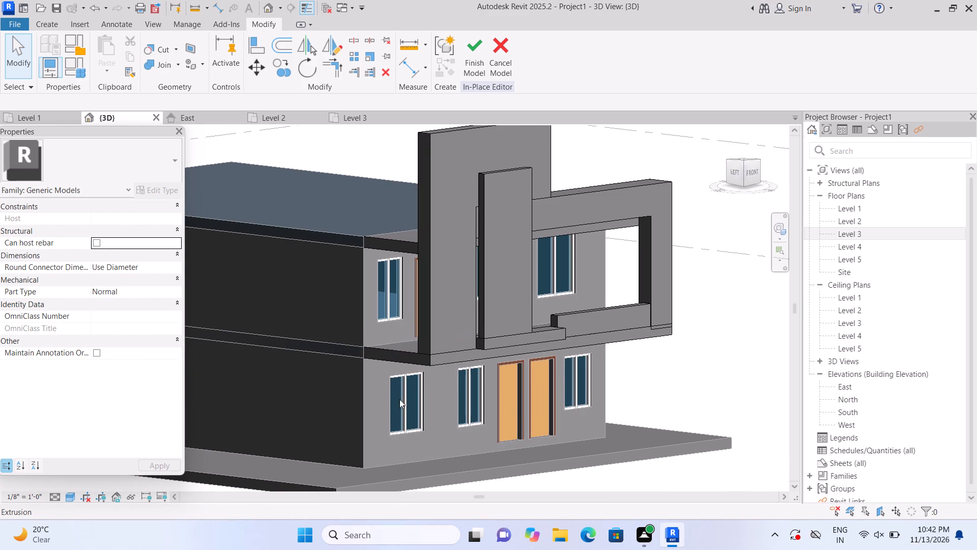
# Apply Join Geometry again between the balcony's raised front-edge strip and the corner column, and check the strip by selecting it.
pyautogui.scroll(6, 699, 324)
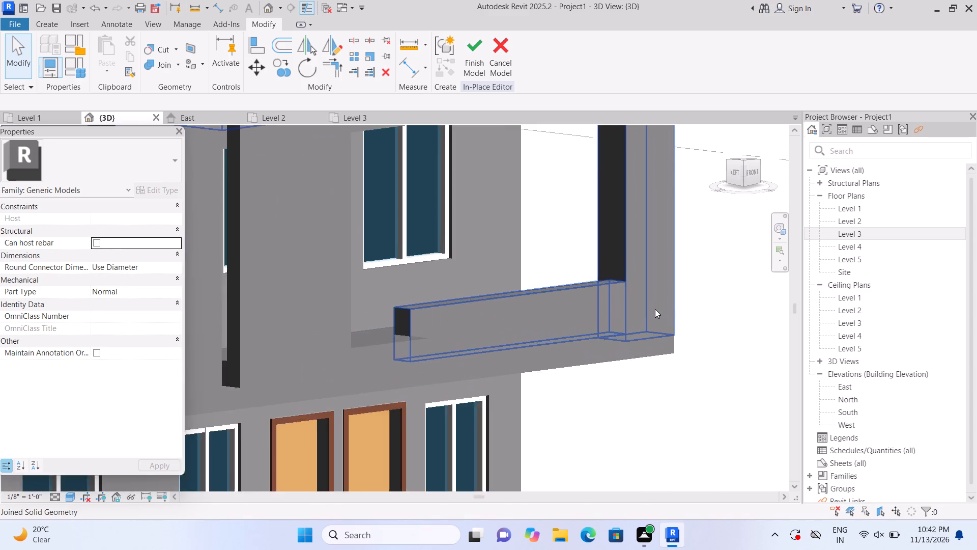
pyautogui.scroll(3, 655, 309)
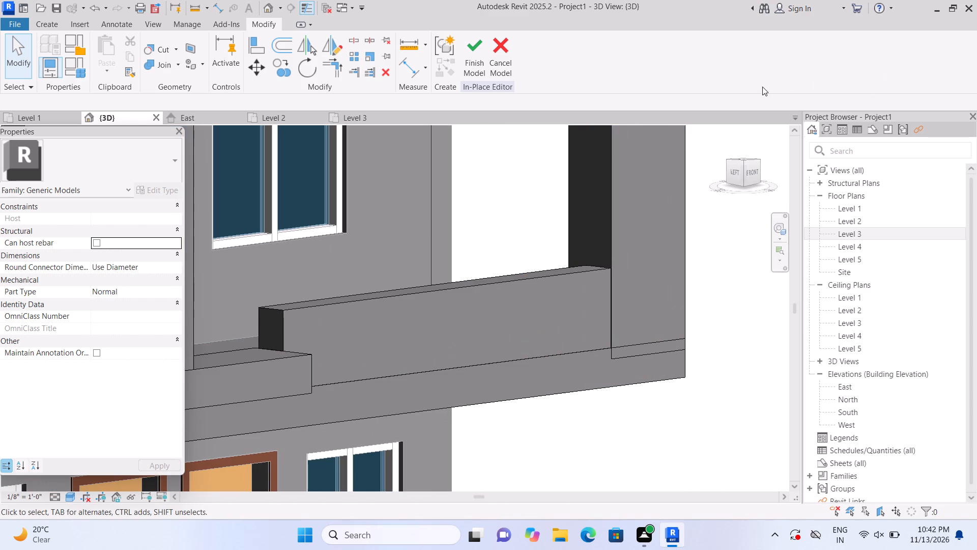
pyautogui.moveTo(733, 318); pyautogui.dragTo(723, 369, button='middle')
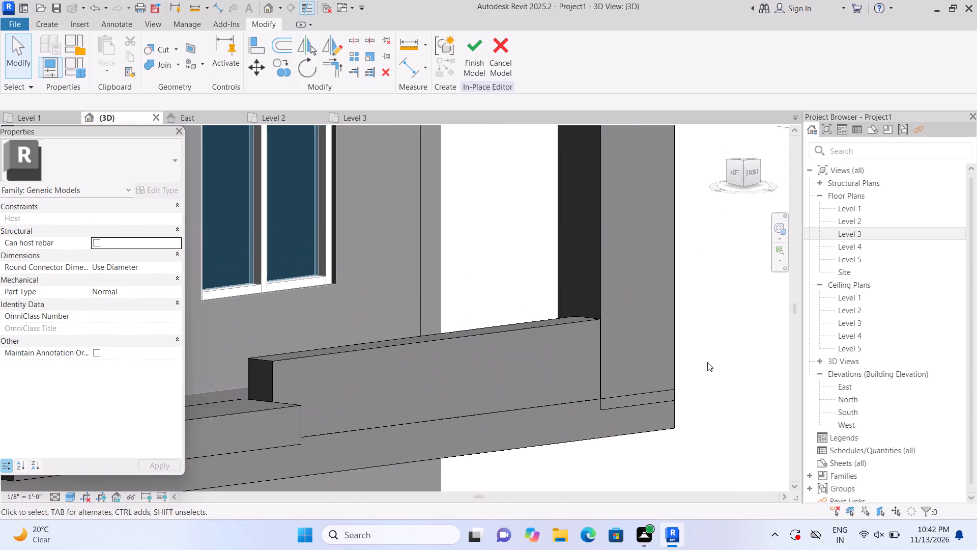
pyautogui.scroll(4, 707, 362)
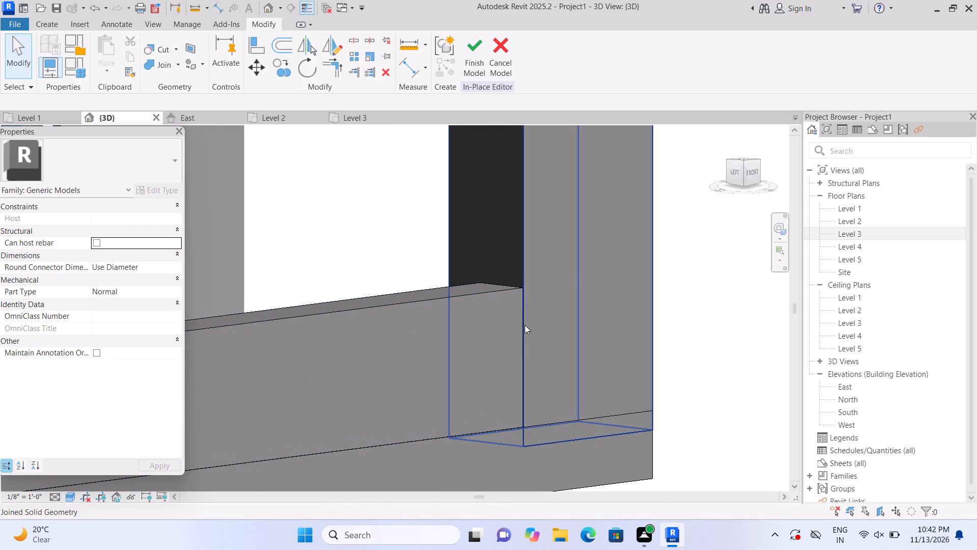
pyautogui.moveTo(486, 326); pyautogui.dragTo(513, 308, button='middle')
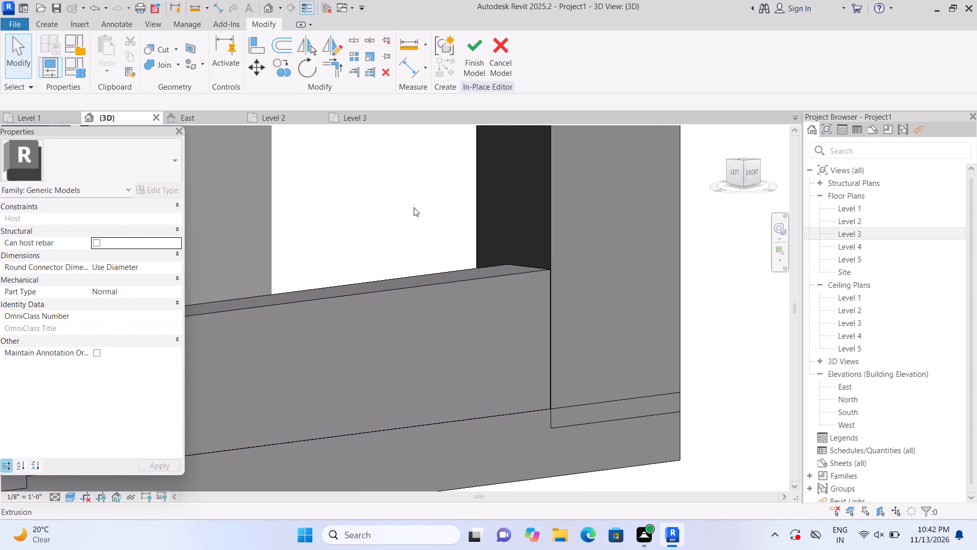
pyautogui.click(178, 68)
pyautogui.click(184, 86)
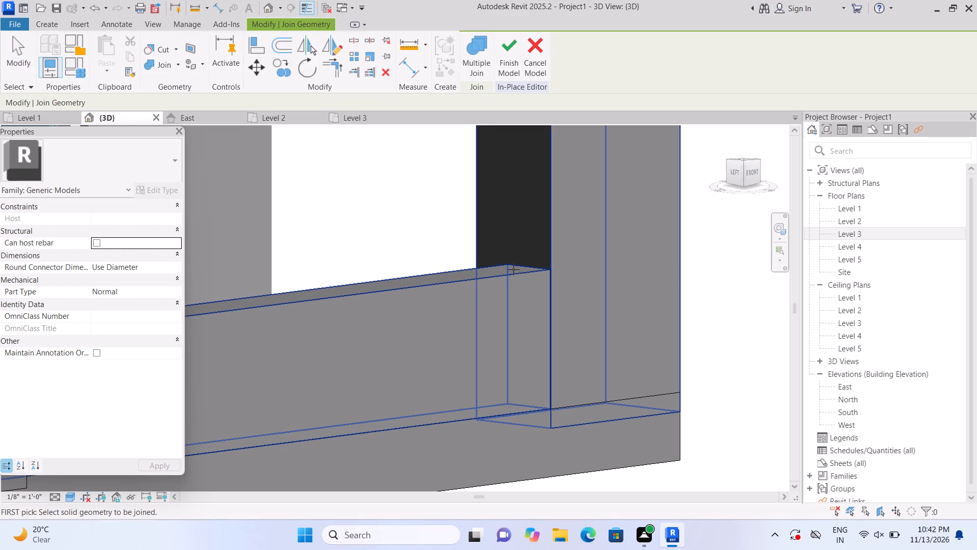
pyautogui.click(518, 304)
pyautogui.click(563, 278)
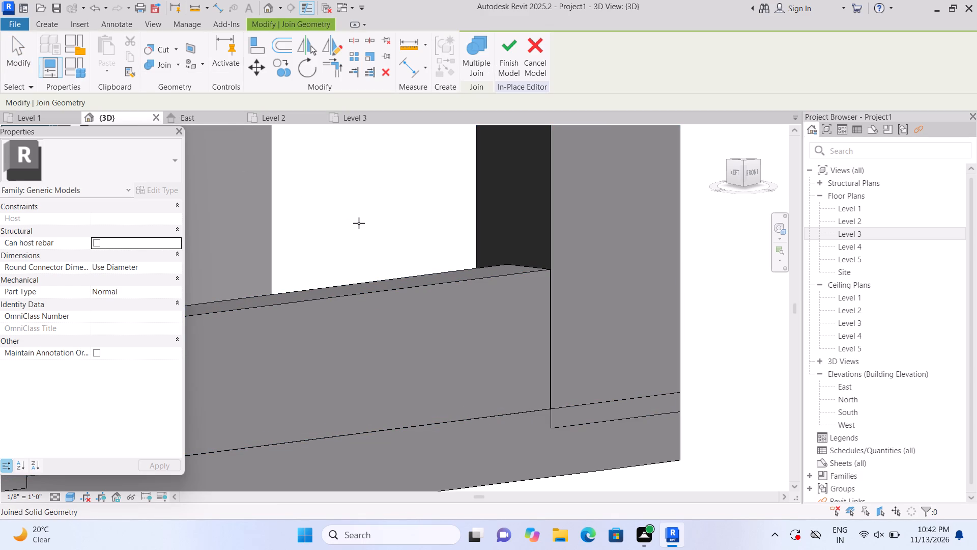
pyautogui.press('Escape')
pyautogui.moveTo(466, 315); pyautogui.dragTo(399, 337, button='middle')
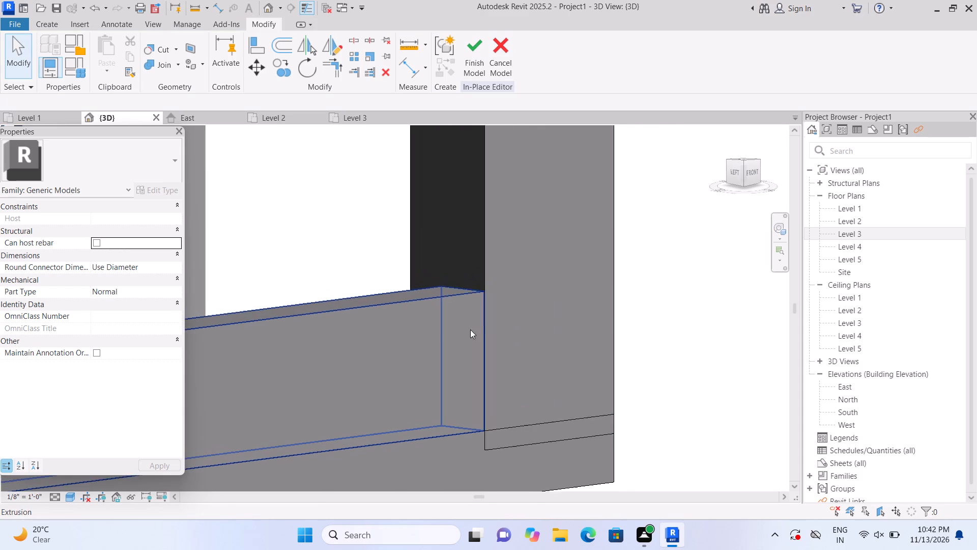
pyautogui.scroll(5, 480, 330)
pyautogui.click(432, 317)
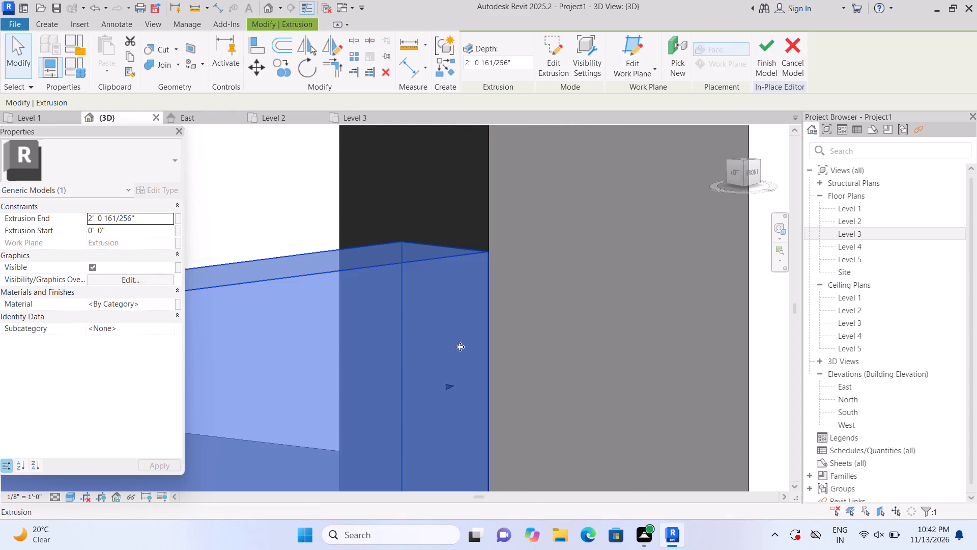
pyautogui.scroll(-7, 466, 332)
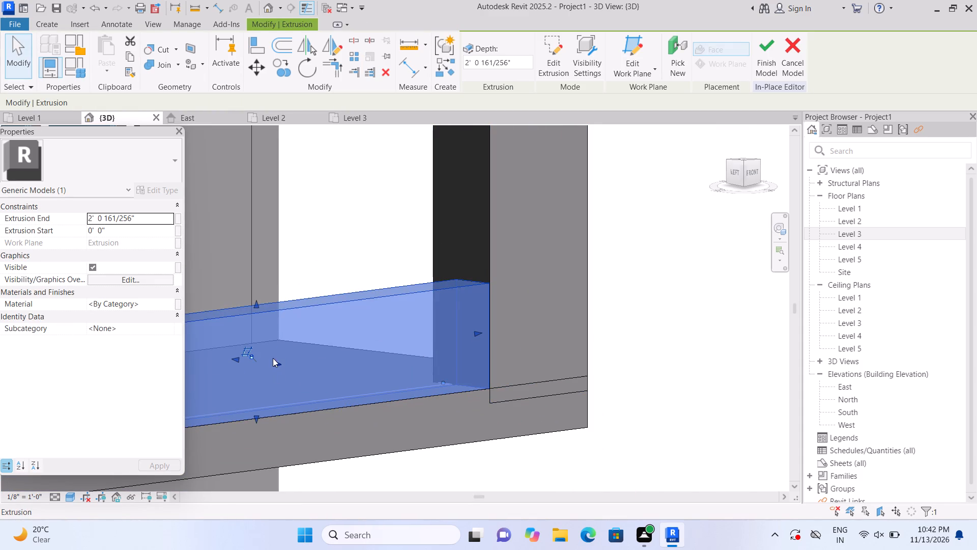
pyautogui.click(276, 361)
pyautogui.click(613, 369)
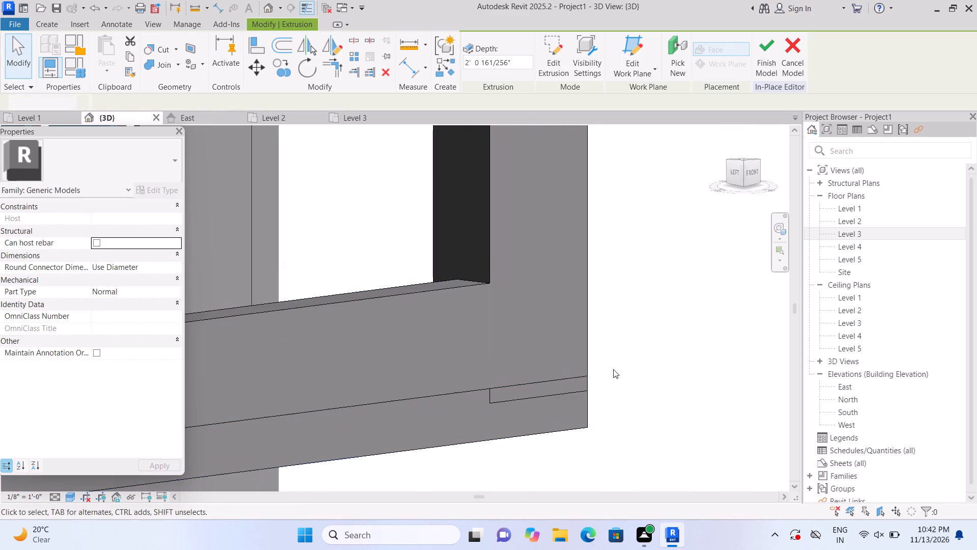
# Examine the joined balcony frame, tall panel and projecting slabs from the front and both front corners.
pyautogui.scroll(-7, 630, 355)
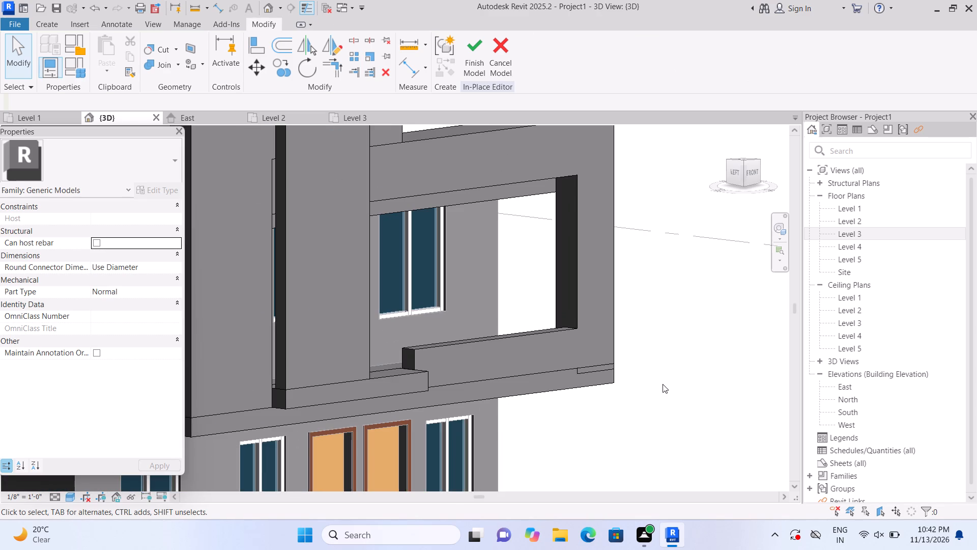
pyautogui.moveTo(671, 399); pyautogui.dragTo(563, 439, button='middle')
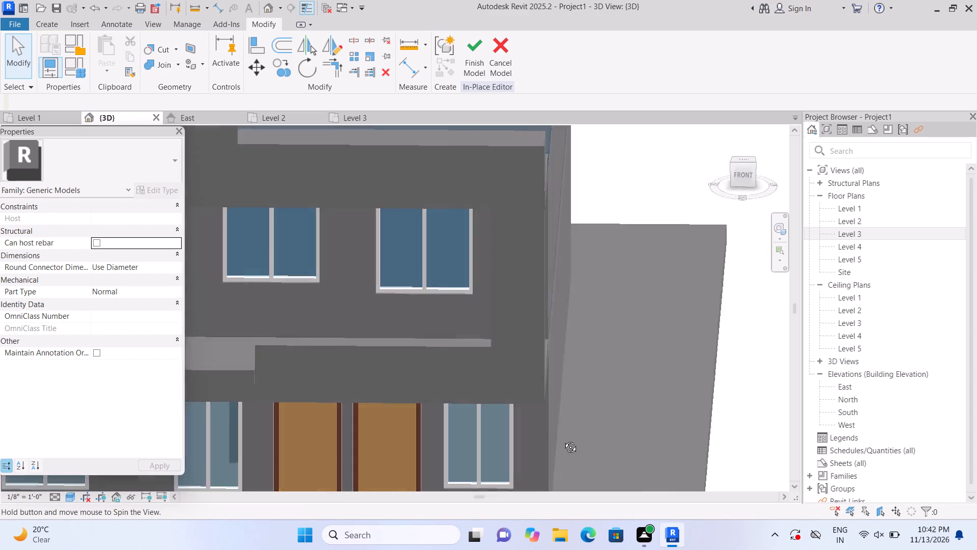
pyautogui.moveTo(563, 439); pyautogui.dragTo(542, 358, button='middle')
pyautogui.keyDown('shift'); pyautogui.moveTo(586, 354); pyautogui.dragTo(564, 363, button='middle'); pyautogui.keyUp('shift')
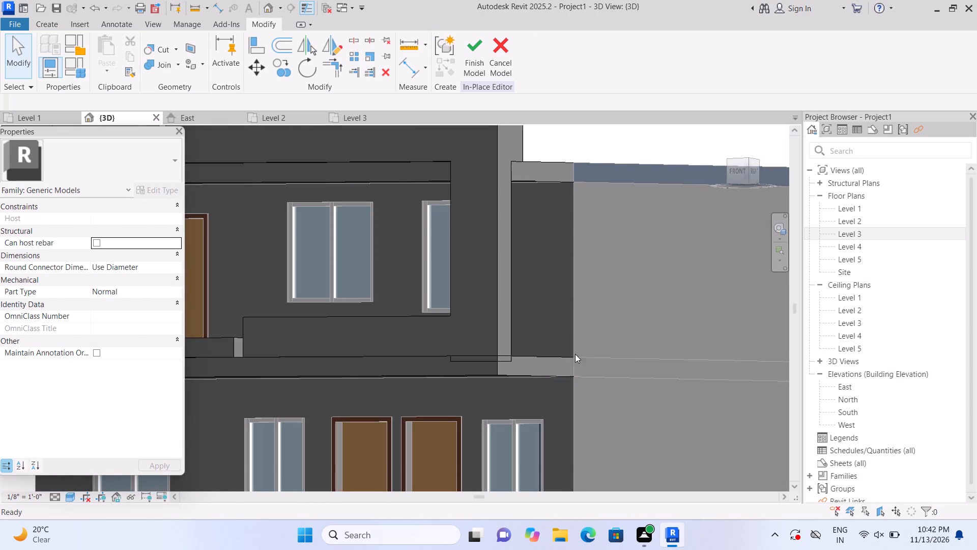
pyautogui.moveTo(588, 342); pyautogui.dragTo(638, 325, button='middle')
pyautogui.scroll(-4, 636, 331)
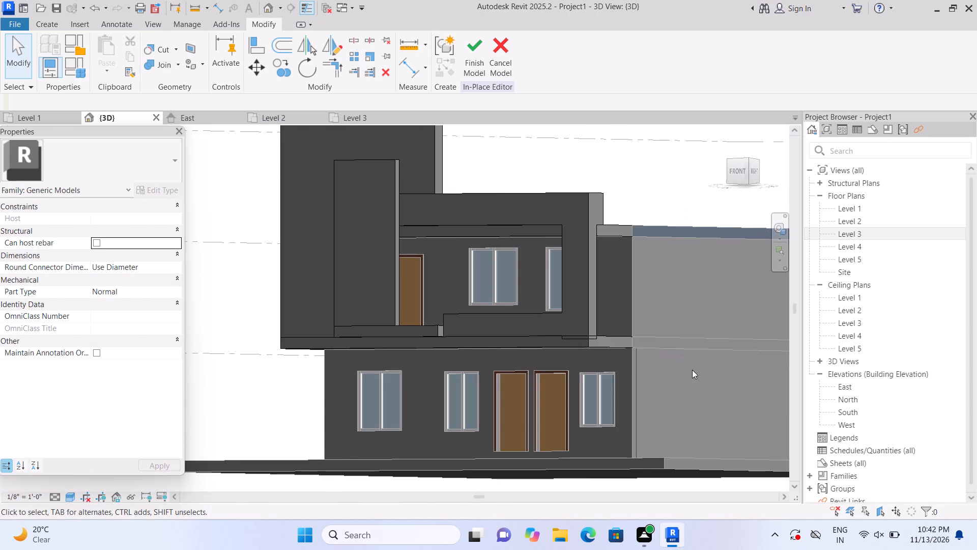
pyautogui.scroll(-1, 692, 370)
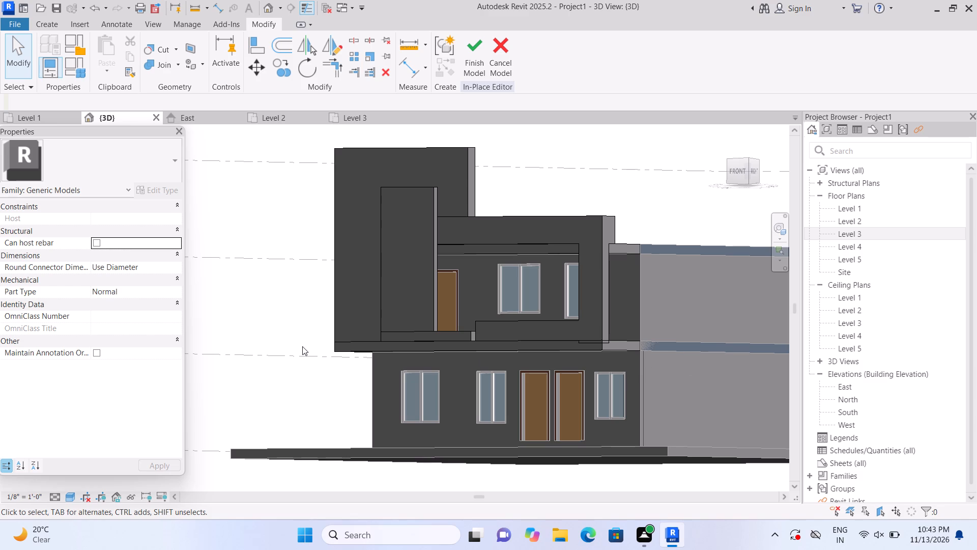
pyautogui.scroll(3, 305, 317)
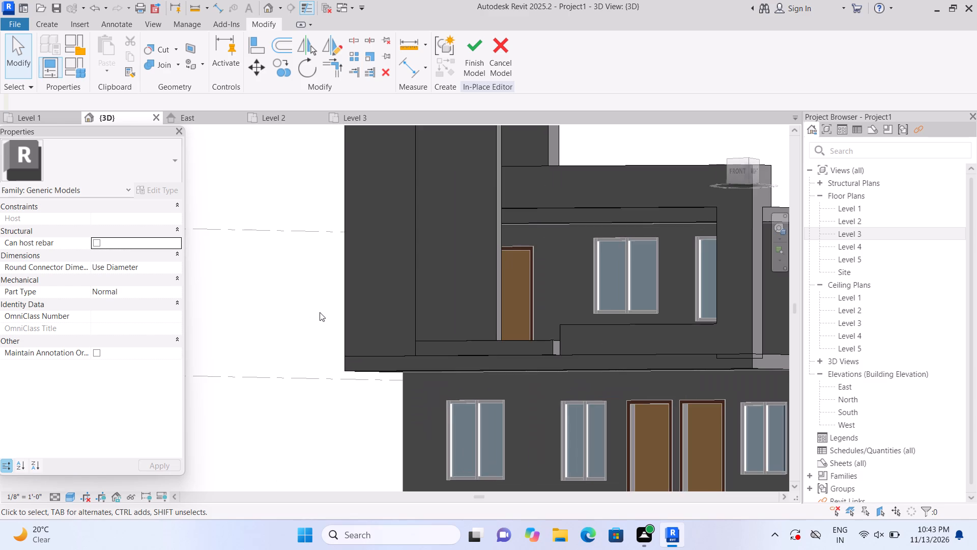
pyautogui.scroll(-3, 320, 313)
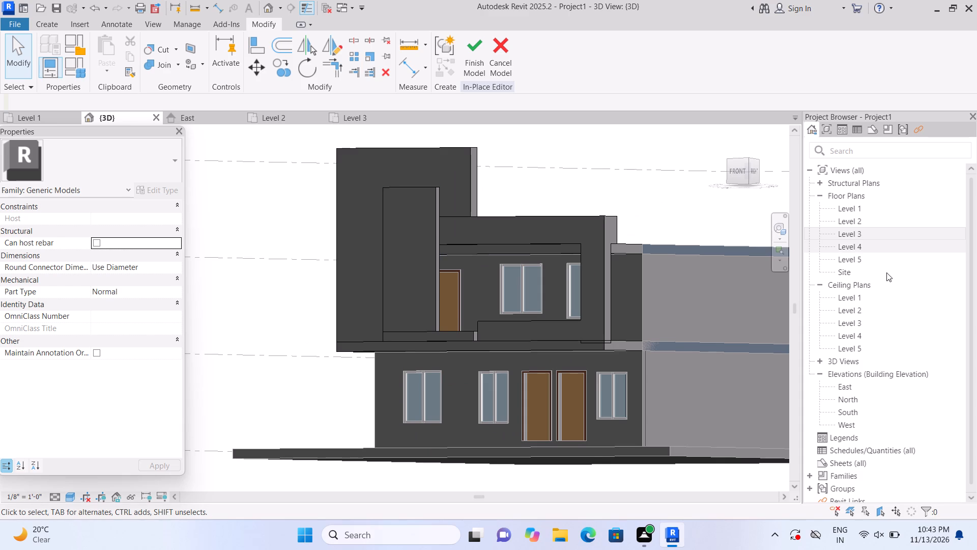
pyautogui.keyDown('shift'); pyautogui.moveTo(289, 360); pyautogui.dragTo(313, 401, button='middle'); pyautogui.keyUp('shift')
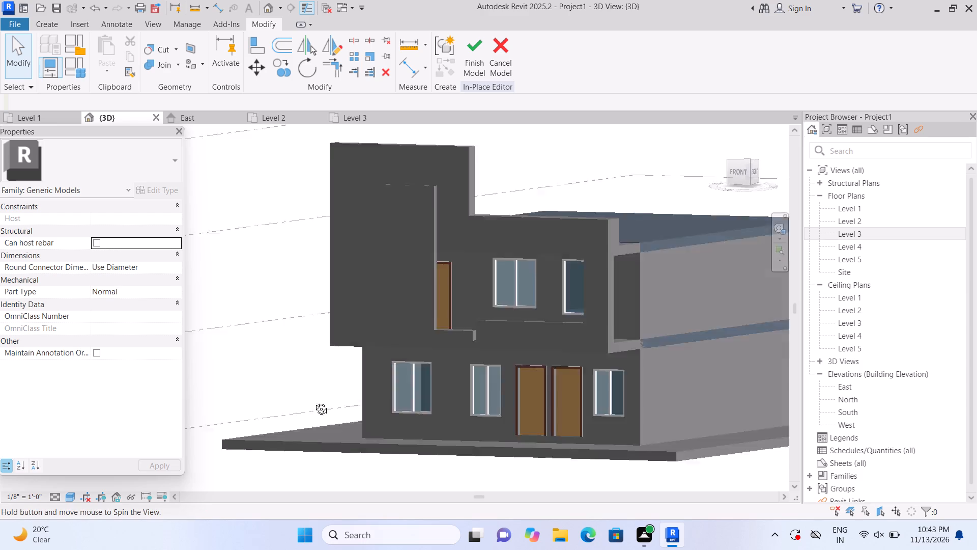
pyautogui.keyDown('shift'); pyautogui.moveTo(313, 401); pyautogui.dragTo(411, 429, button='middle'); pyautogui.keyUp('shift')
pyautogui.moveTo(466, 435); pyautogui.dragTo(490, 382, button='middle')
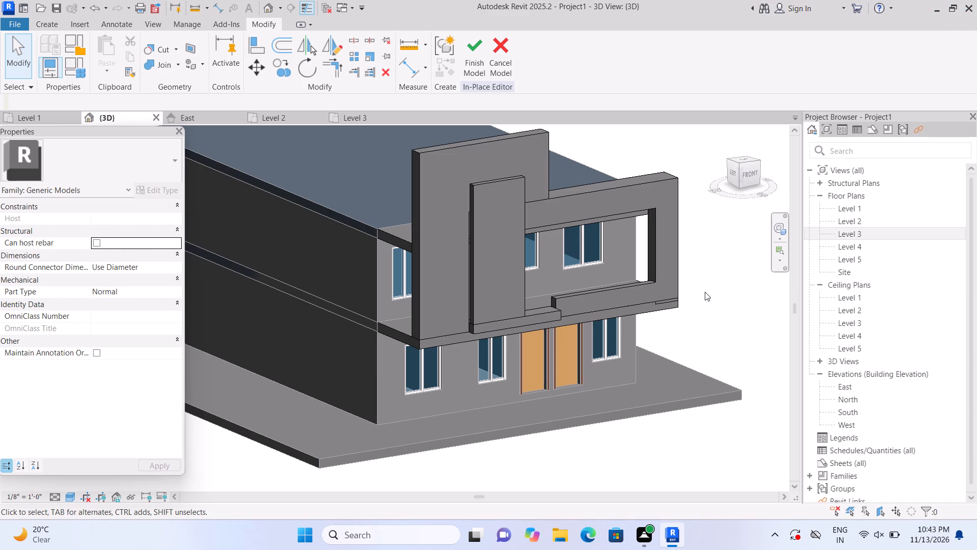
# Raise the lower end of the balcony corner column until it sits flush on the projecting slab's top edge.
pyautogui.moveTo(703, 292); pyautogui.dragTo(673, 289, button='middle')
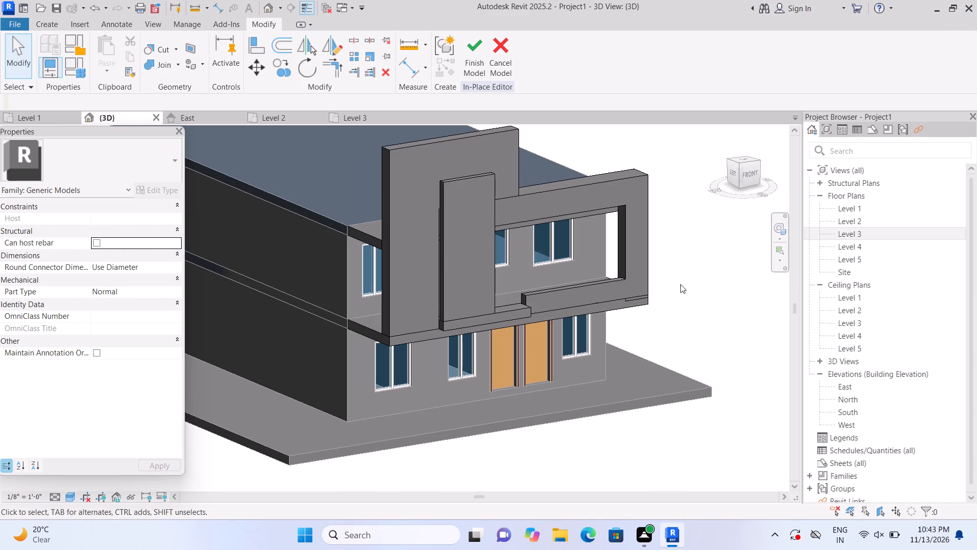
pyautogui.scroll(1, 723, 302)
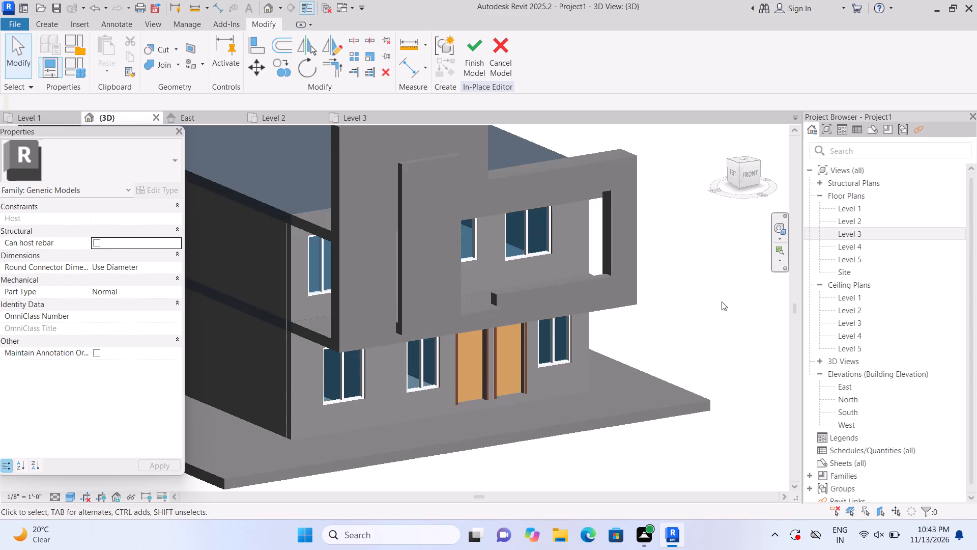
pyautogui.scroll(4, 715, 282)
pyautogui.click(578, 307)
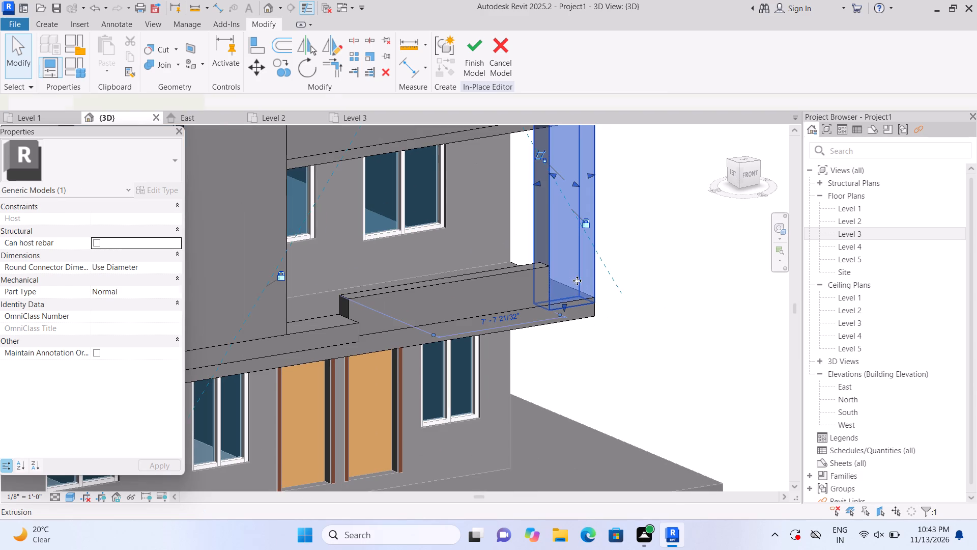
pyautogui.click(579, 316)
pyautogui.scroll(2, 619, 303)
pyautogui.click(657, 287)
pyautogui.scroll(3, 657, 287)
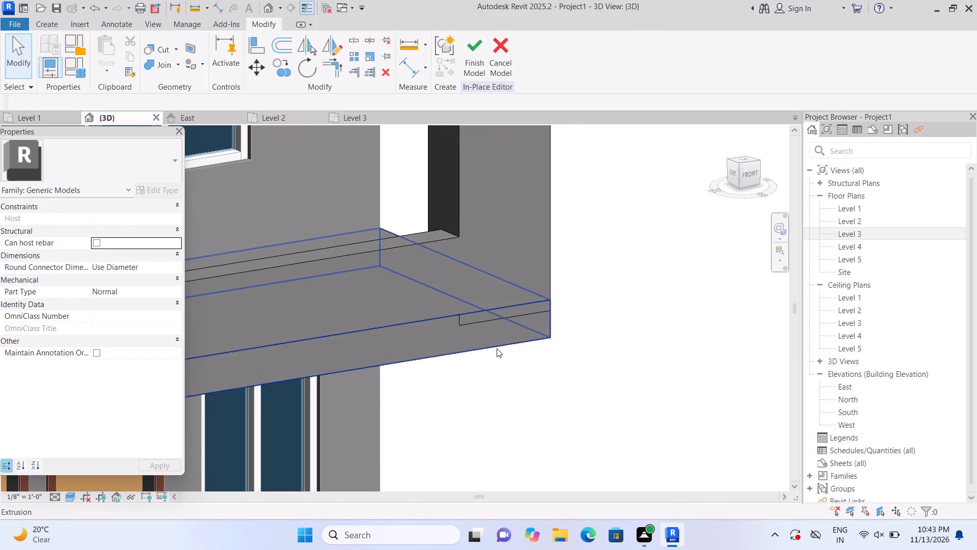
pyautogui.click(508, 316)
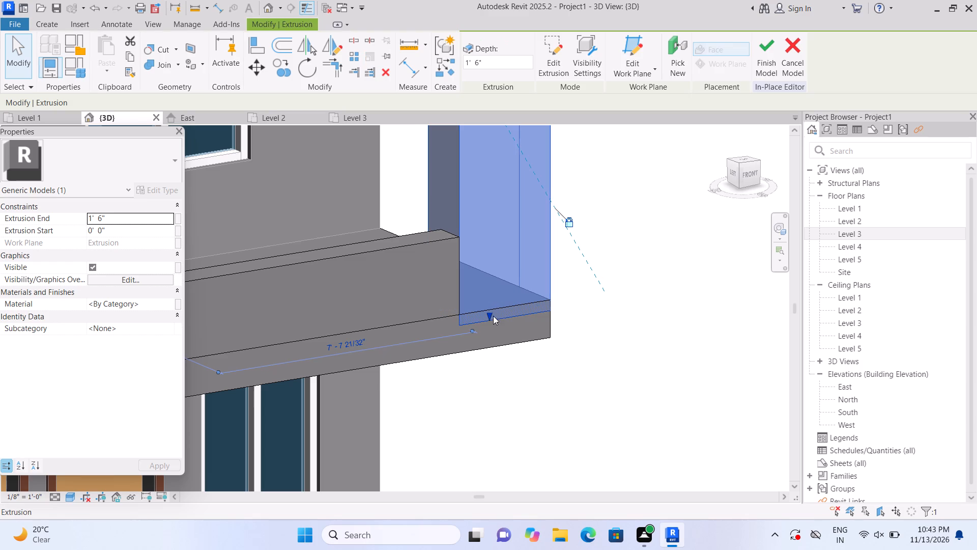
pyautogui.moveTo(487, 313); pyautogui.dragTo(487, 309)
pyautogui.click(487, 309)
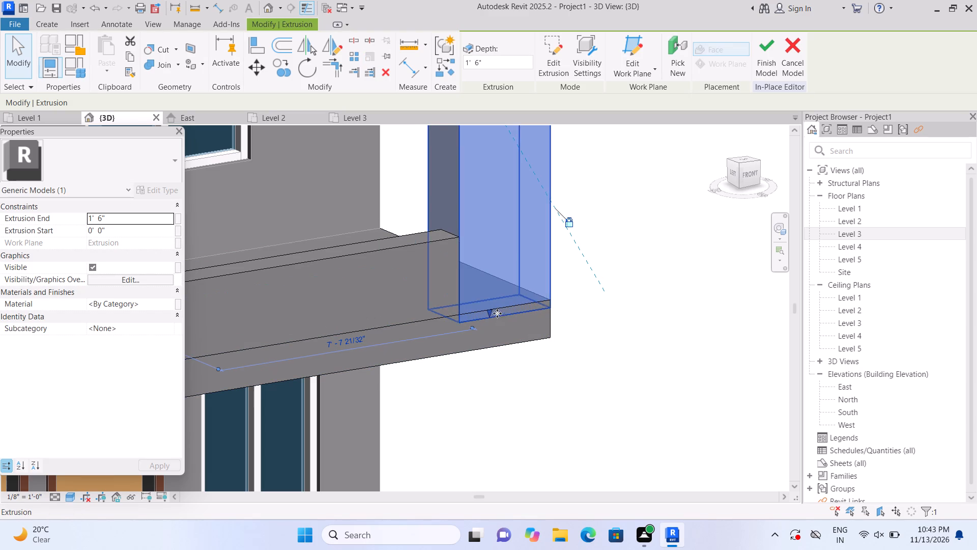
pyautogui.click(490, 312)
pyautogui.scroll(2, 489, 317)
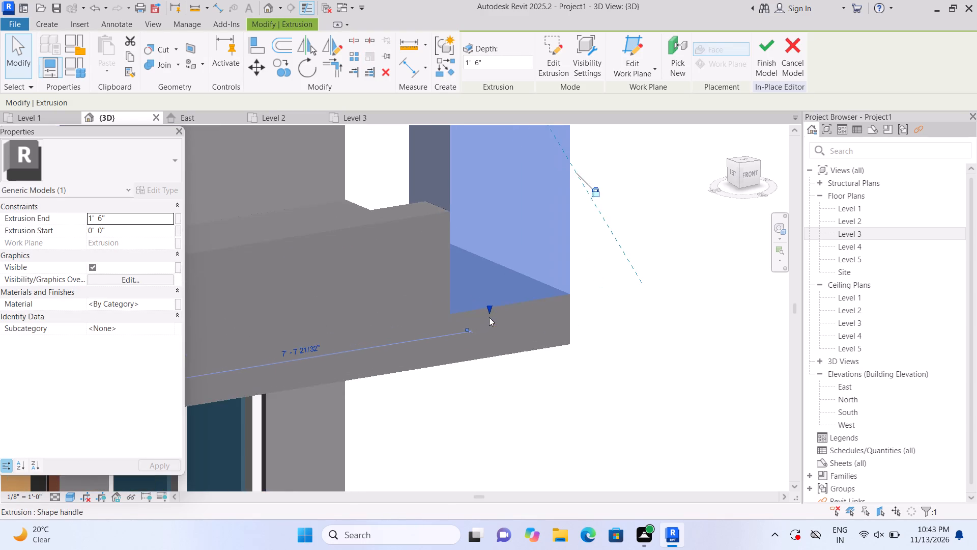
pyautogui.scroll(4, 489, 317)
pyautogui.moveTo(491, 300); pyautogui.dragTo(491, 295)
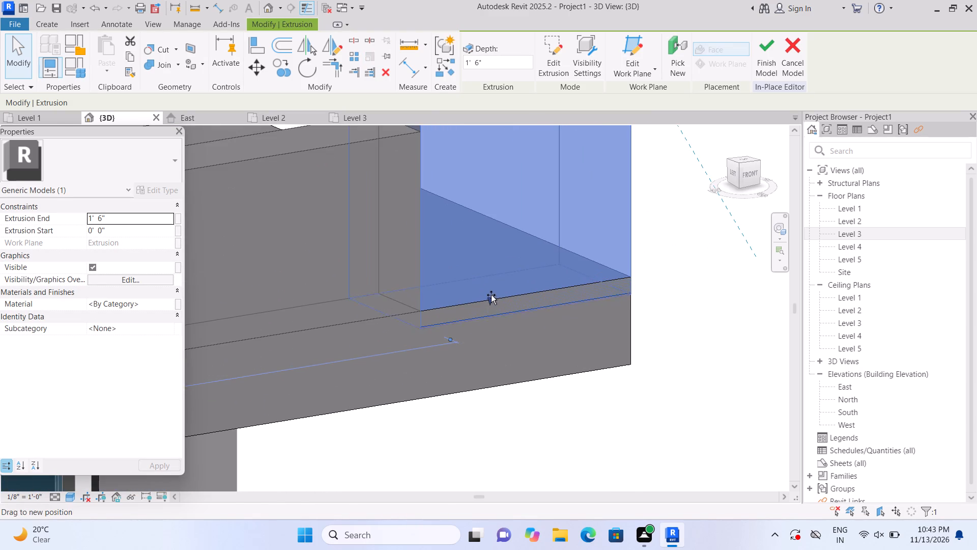
pyautogui.moveTo(491, 295); pyautogui.dragTo(497, 284)
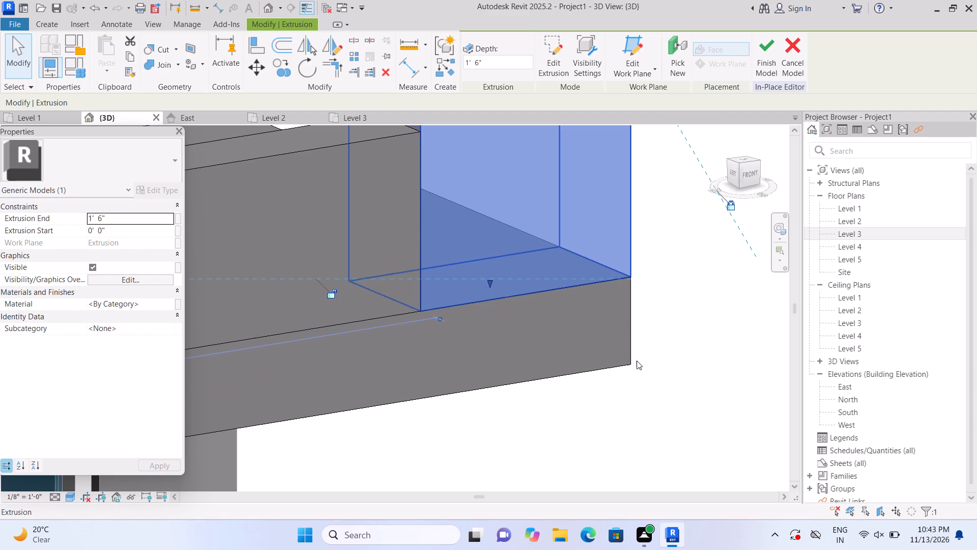
pyautogui.click(694, 356)
# Join the geometry of the projecting balcony slab and the raised front-edge strip above it.
pyautogui.scroll(-12, 684, 352)
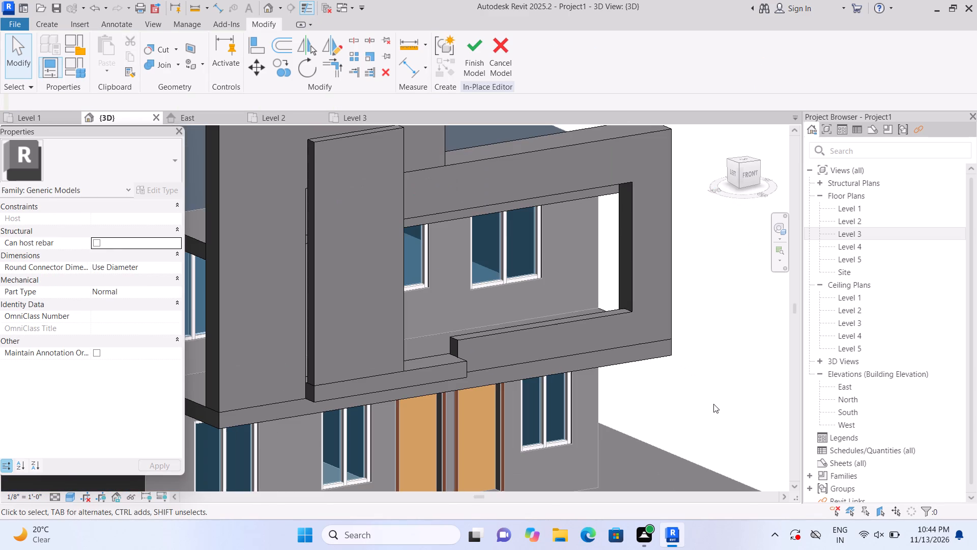
pyautogui.moveTo(711, 399); pyautogui.dragTo(645, 387, button='middle')
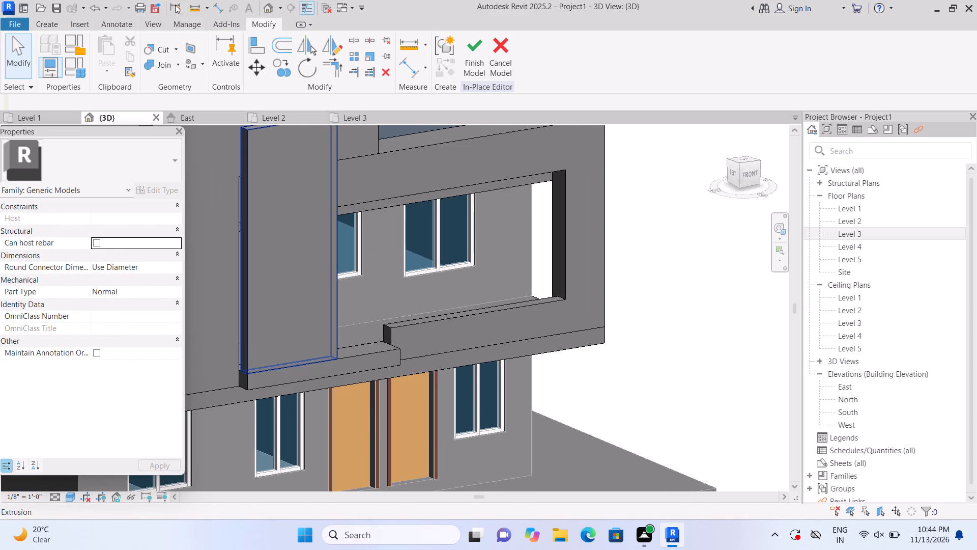
pyautogui.click(178, 65)
pyautogui.click(188, 84)
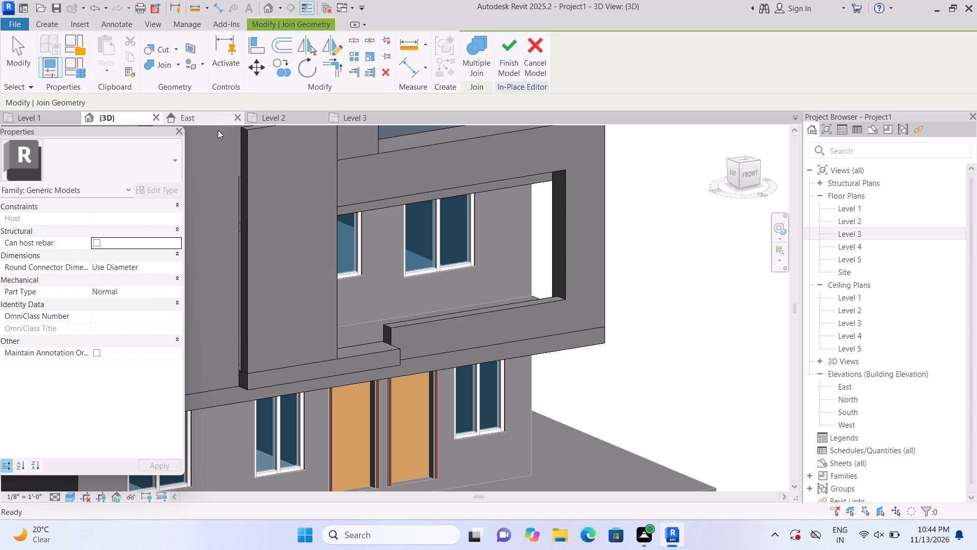
pyautogui.click(446, 353)
pyautogui.click(454, 339)
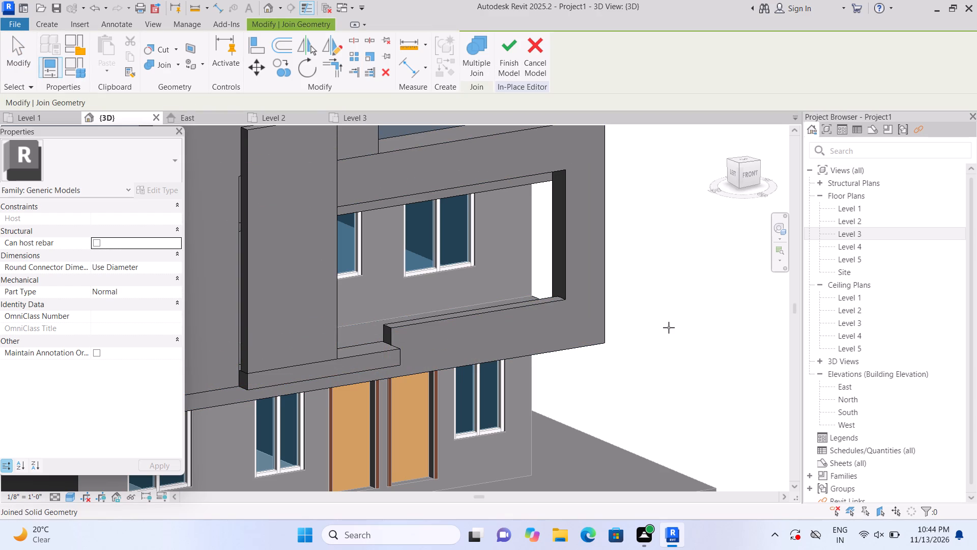
pyautogui.scroll(-3, 643, 280)
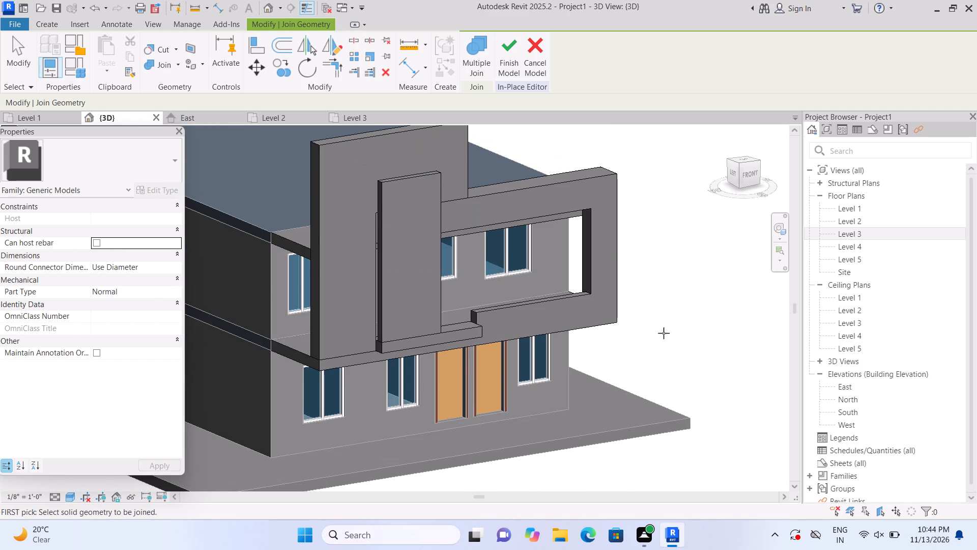
pyautogui.middleClick(653, 381)
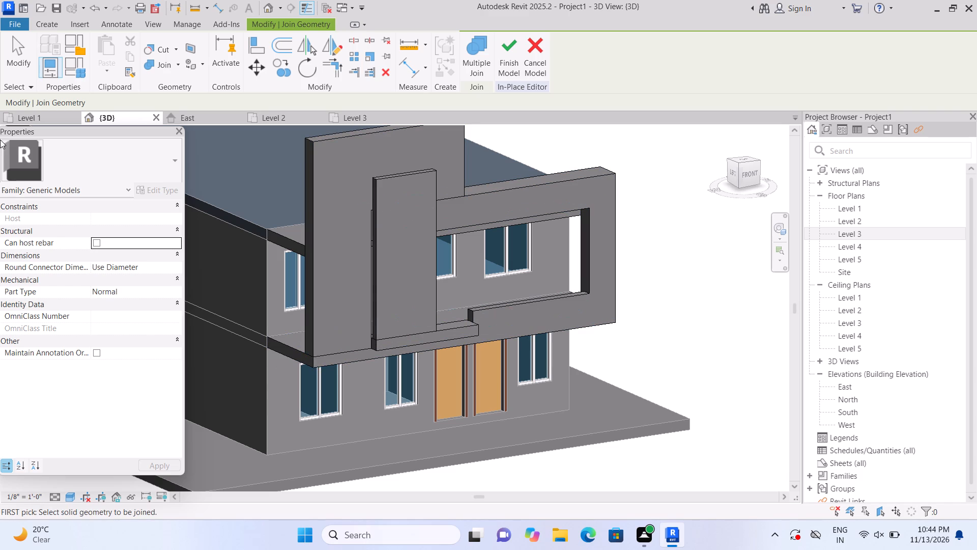
# Start an extrusion on the tall facade panel's front face and sketch a rectangle about 3'-0" by 13'-6" beside the narrower front panel.
pyautogui.click(55, 23)
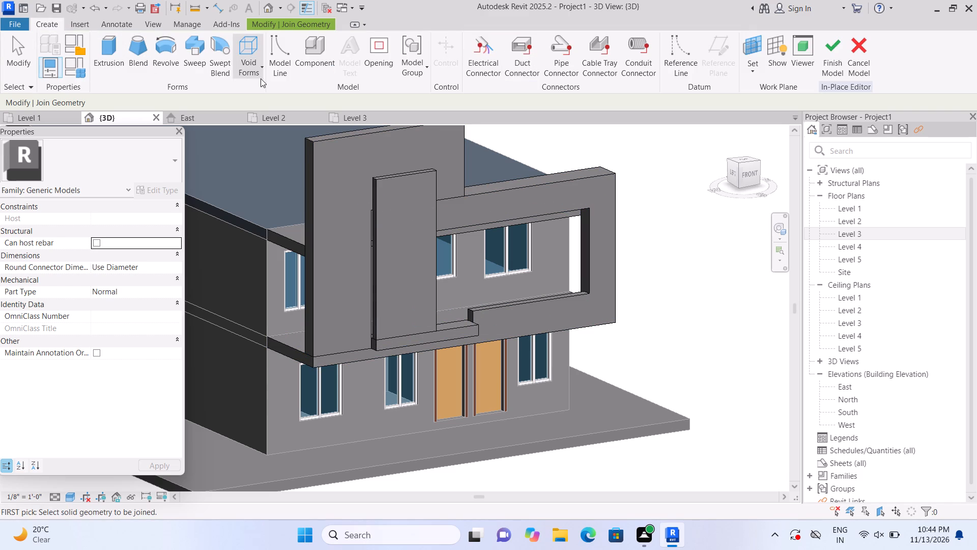
pyautogui.click(122, 61)
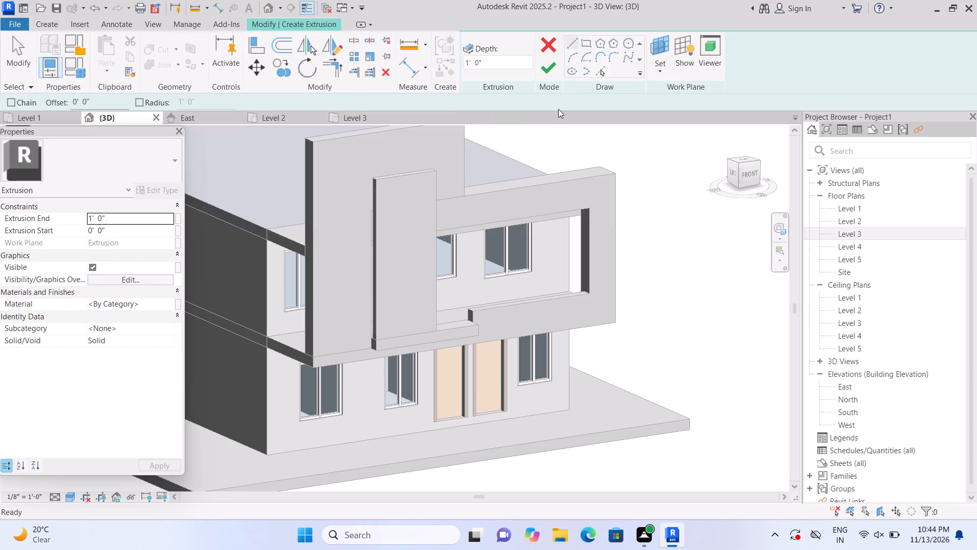
pyautogui.click(667, 73)
pyautogui.click(677, 119)
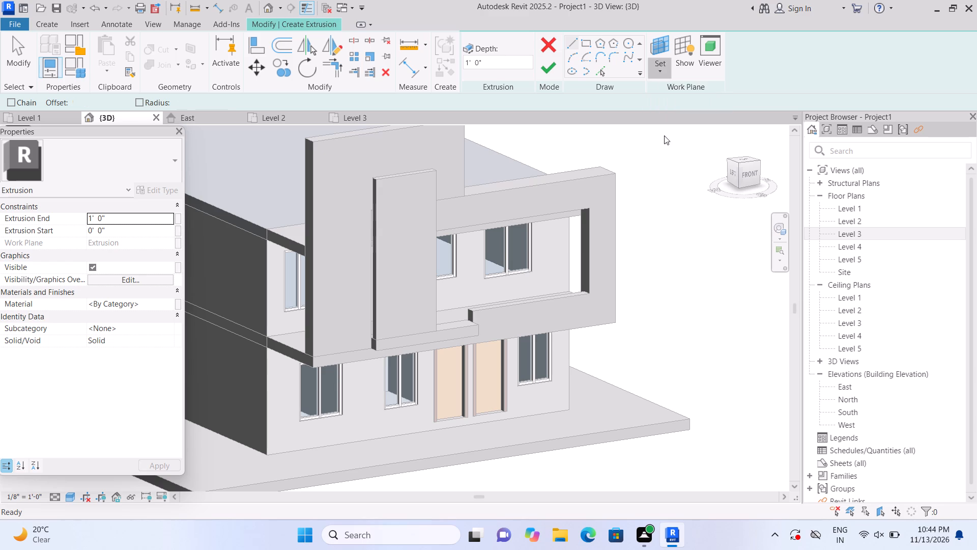
pyautogui.click(353, 280)
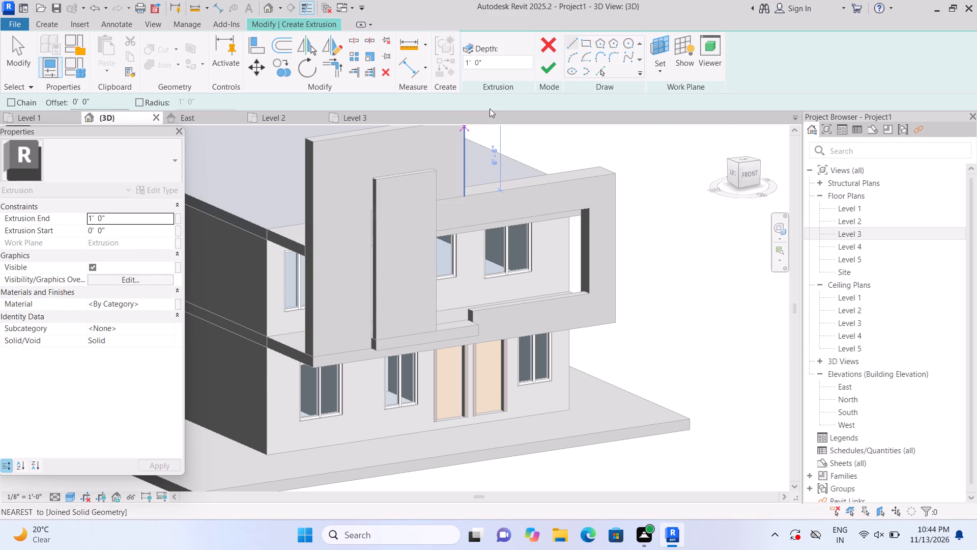
pyautogui.click(588, 43)
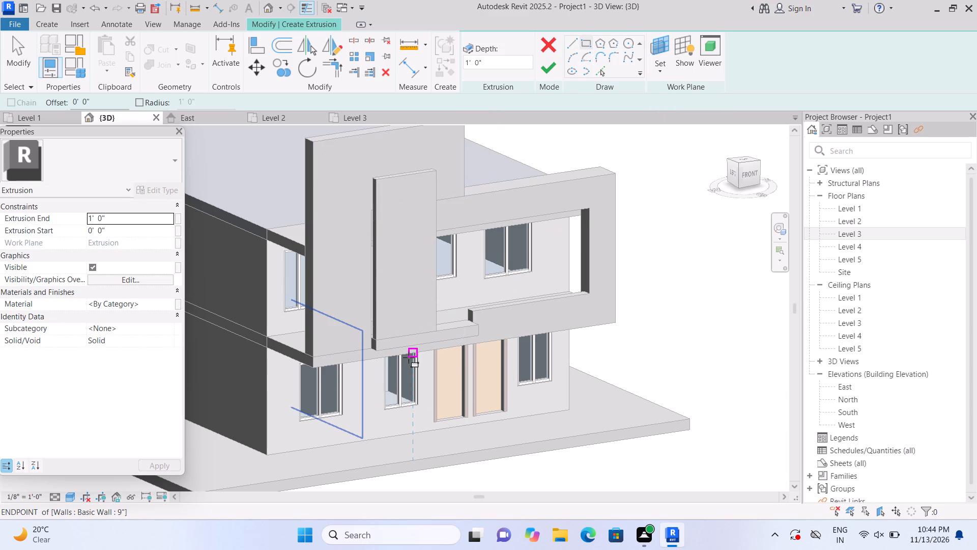
pyautogui.scroll(1, 345, 363)
pyautogui.moveTo(340, 378); pyautogui.dragTo(330, 409, button='middle')
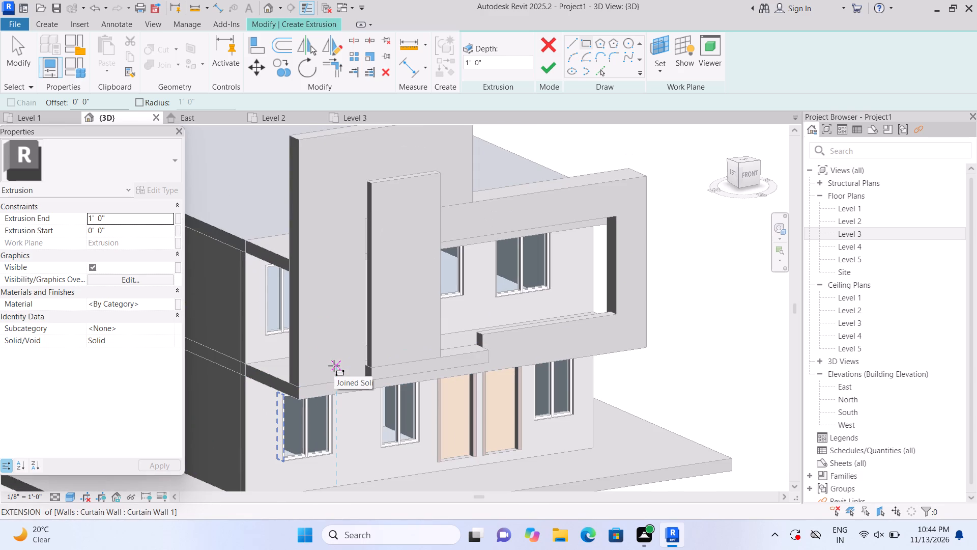
pyautogui.click(366, 324)
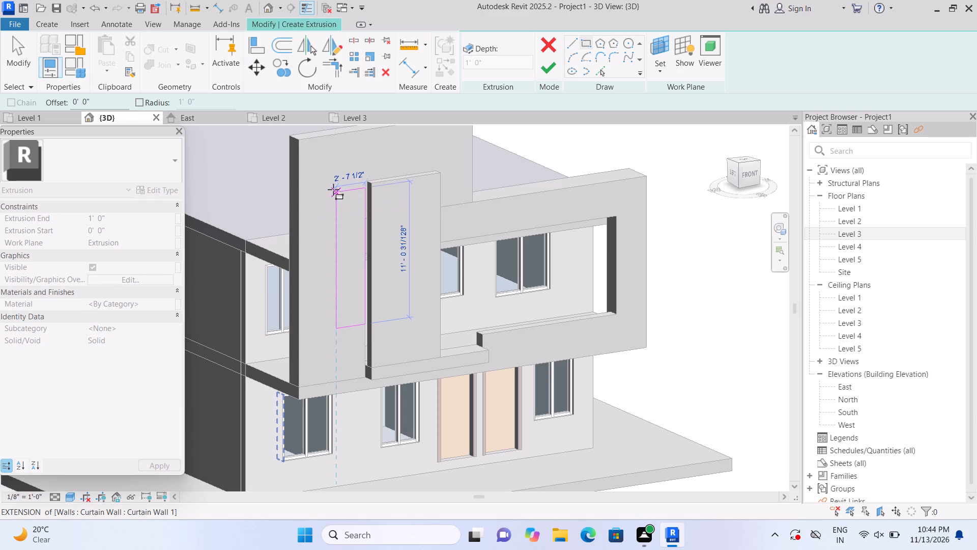
pyautogui.click(330, 162)
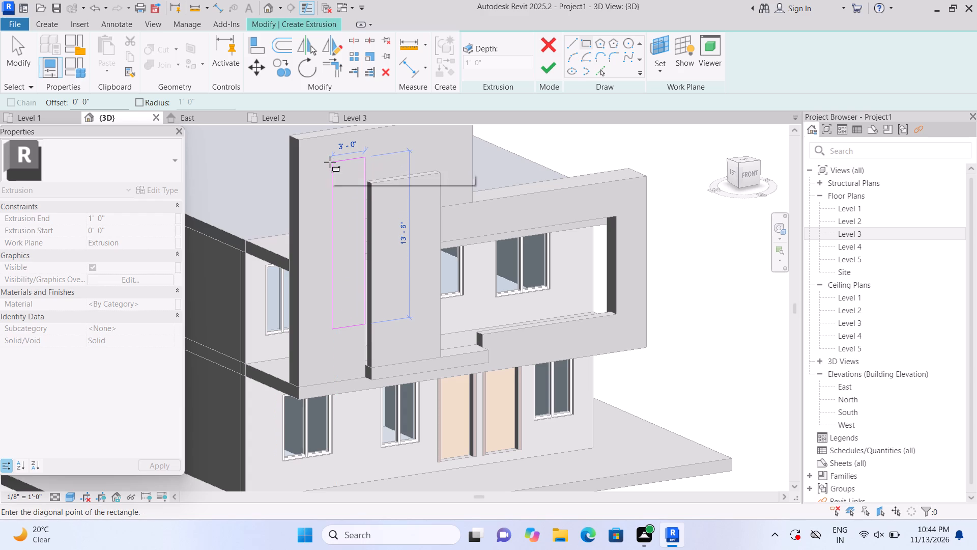
# Set the Extrusion End to 1' 6" and finish the rectangular extrusion.
pyautogui.tripleClick(125, 214)
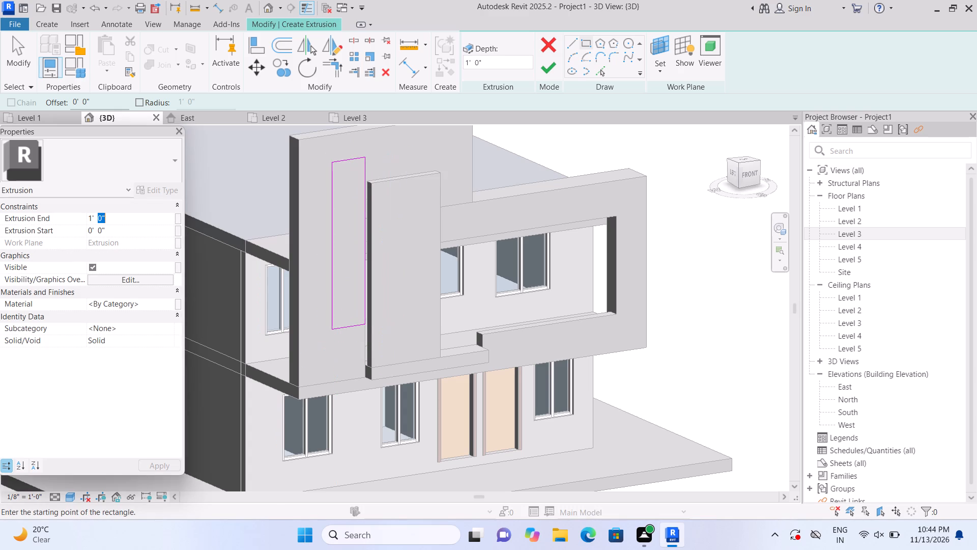
pyautogui.press('BackSpace')
pyautogui.write('6"')
pyautogui.press('Return')
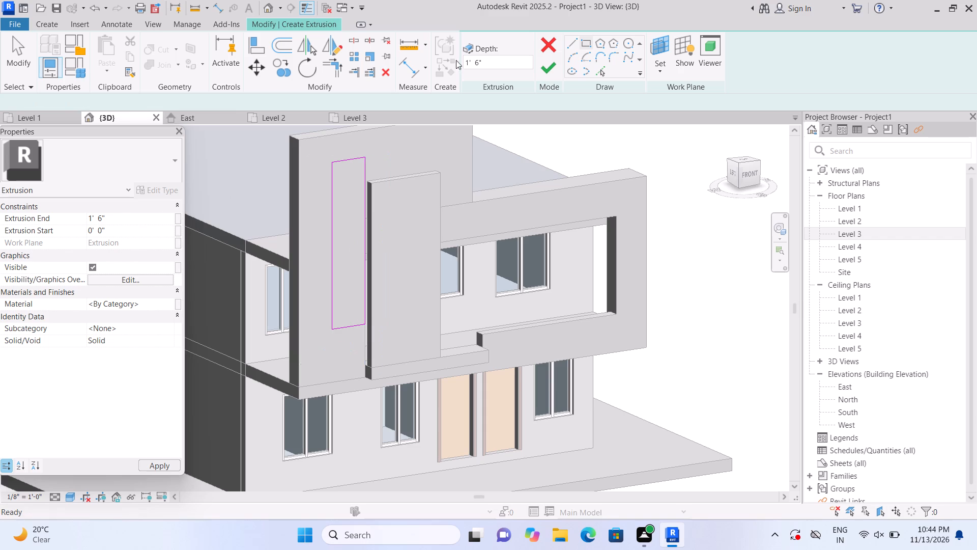
pyautogui.click(547, 71)
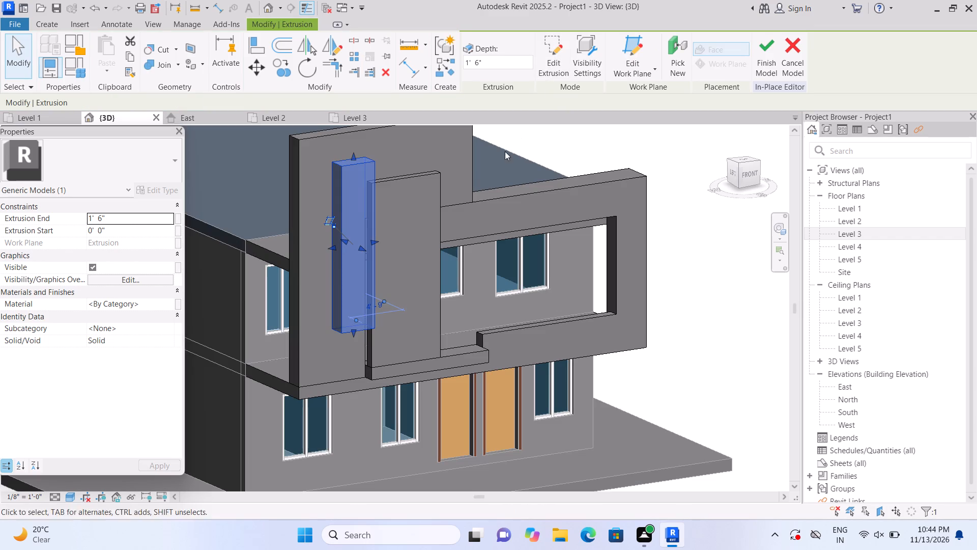
# Reduce the new vertical strip's thickness by setting its Extrusion End to 6".
pyautogui.click(131, 216)
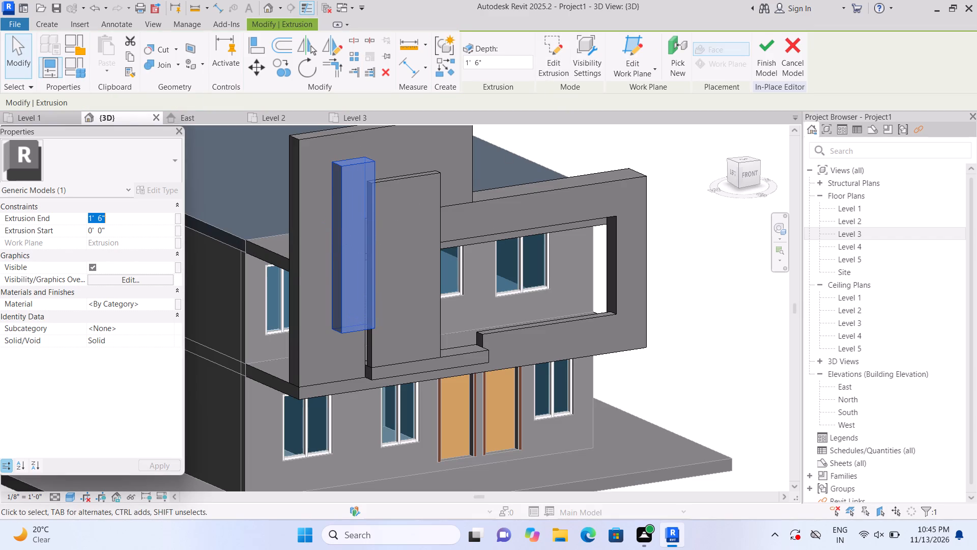
pyautogui.press('BackSpace')
pyautogui.write('6"')
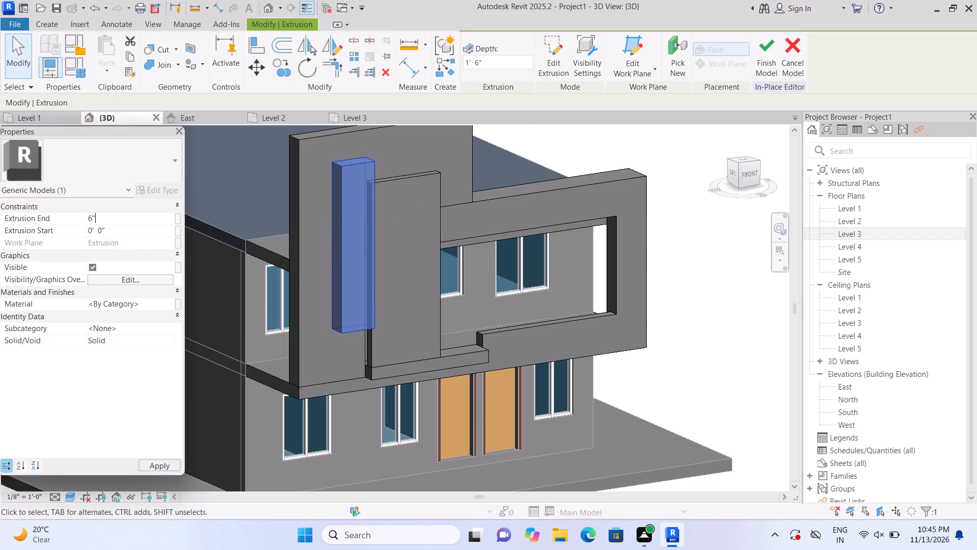
pyautogui.press('Return')
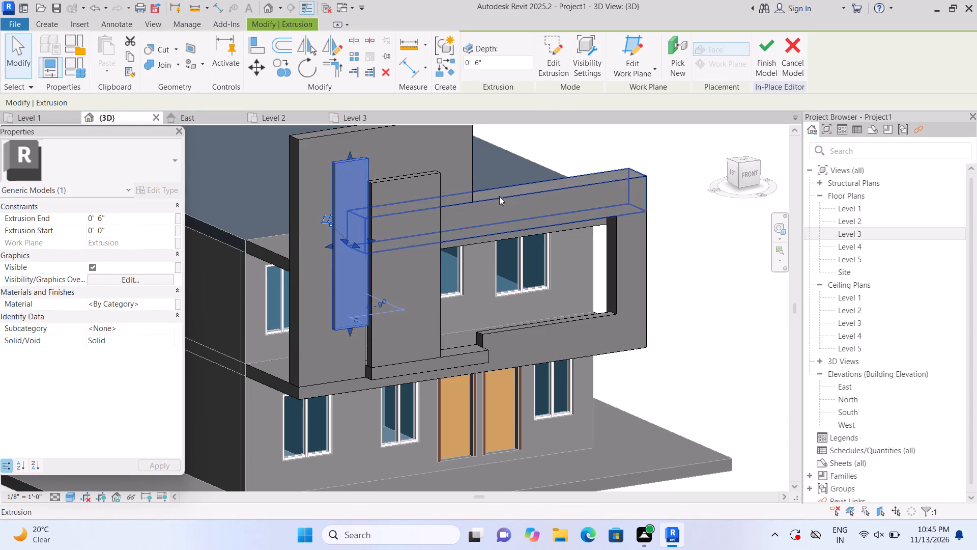
pyautogui.click(552, 140)
# Start an extrusion on the tall facade panel's front face and sketch a horizontal rectangle about 11'-0" by 2'-0" from the thin vertical strip's top outer corner.
pyautogui.moveTo(554, 144); pyautogui.dragTo(567, 200, button='middle')
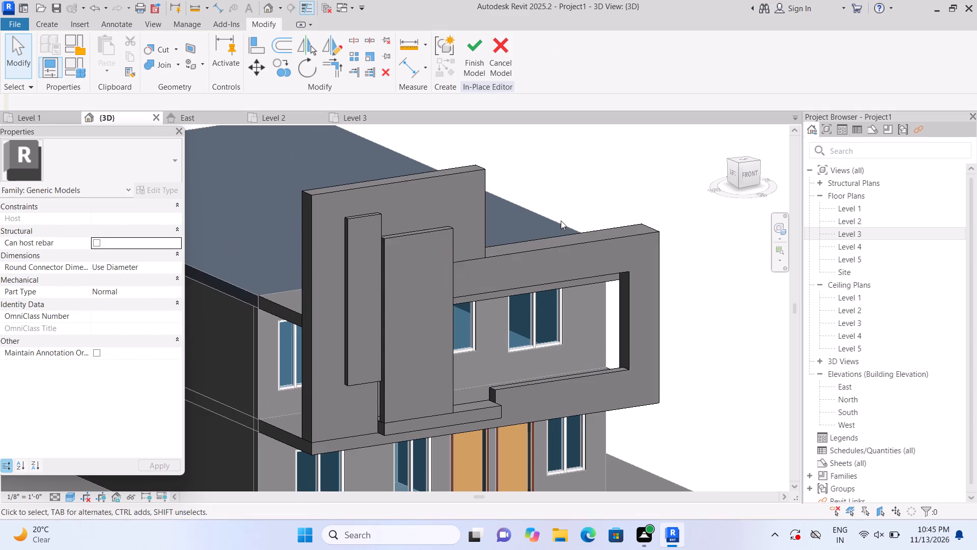
pyautogui.scroll(2, 309, 281)
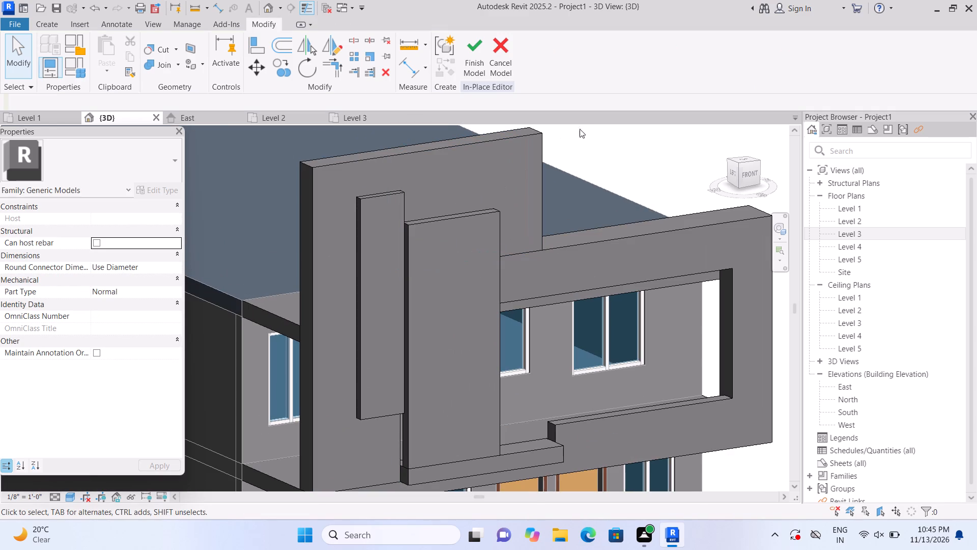
pyautogui.moveTo(616, 151); pyautogui.dragTo(548, 165, button='middle')
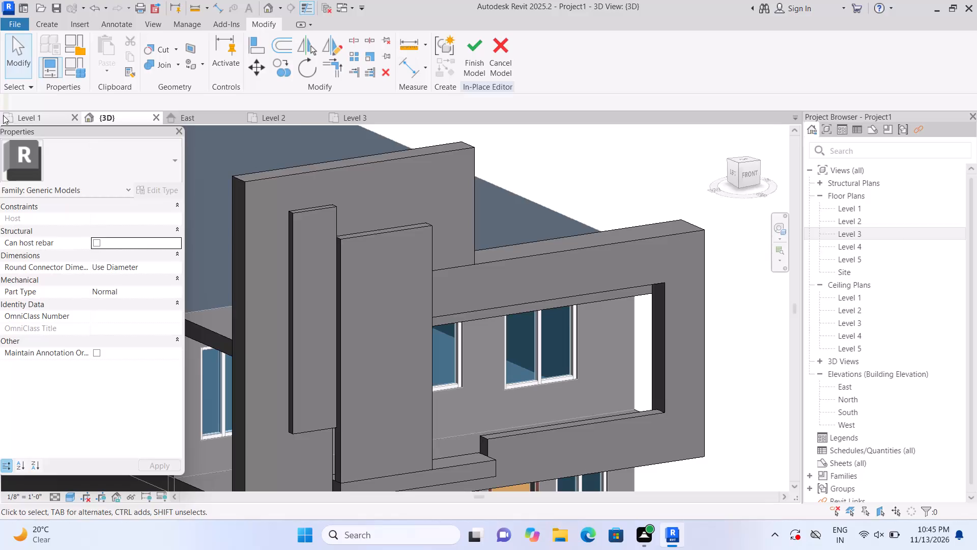
pyautogui.click(49, 19)
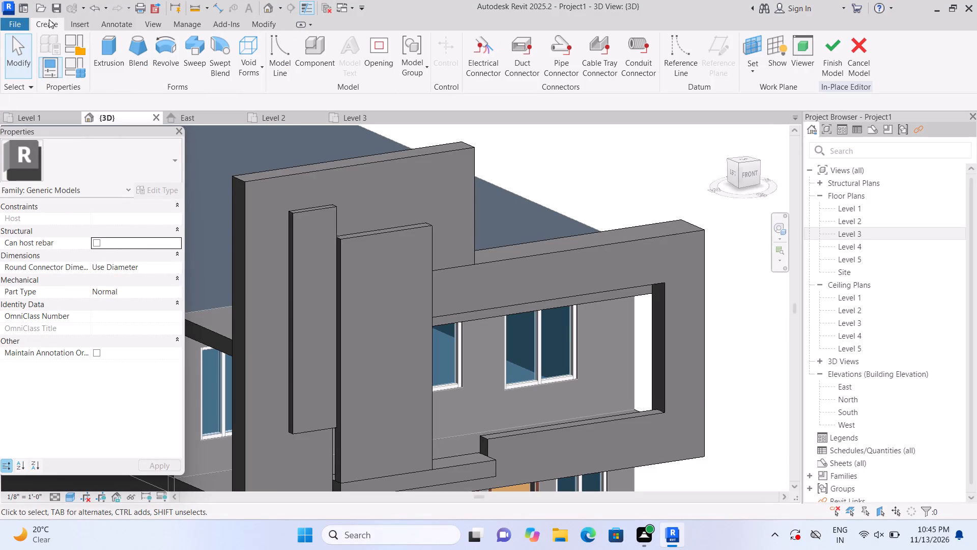
pyautogui.click(105, 49)
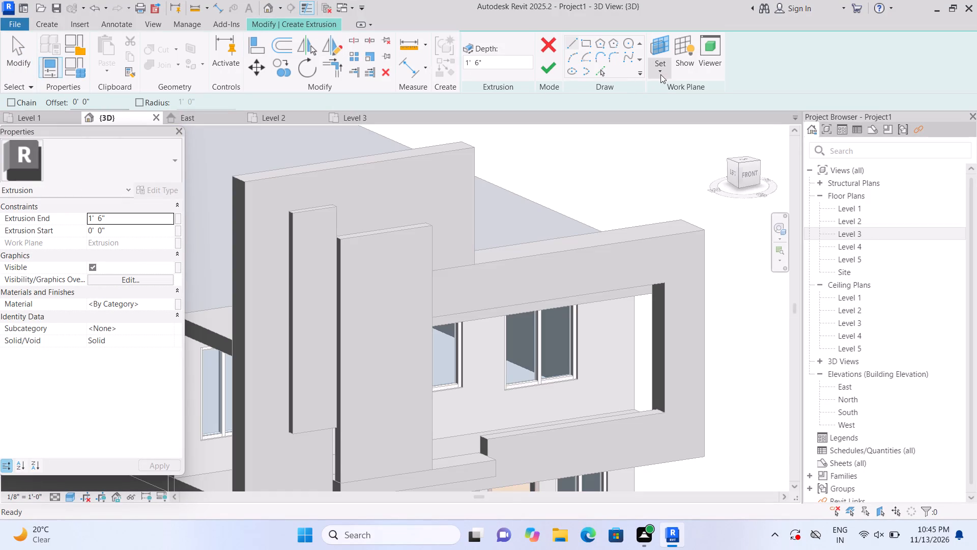
pyautogui.click(659, 74)
pyautogui.click(668, 106)
pyautogui.scroll(1, 381, 207)
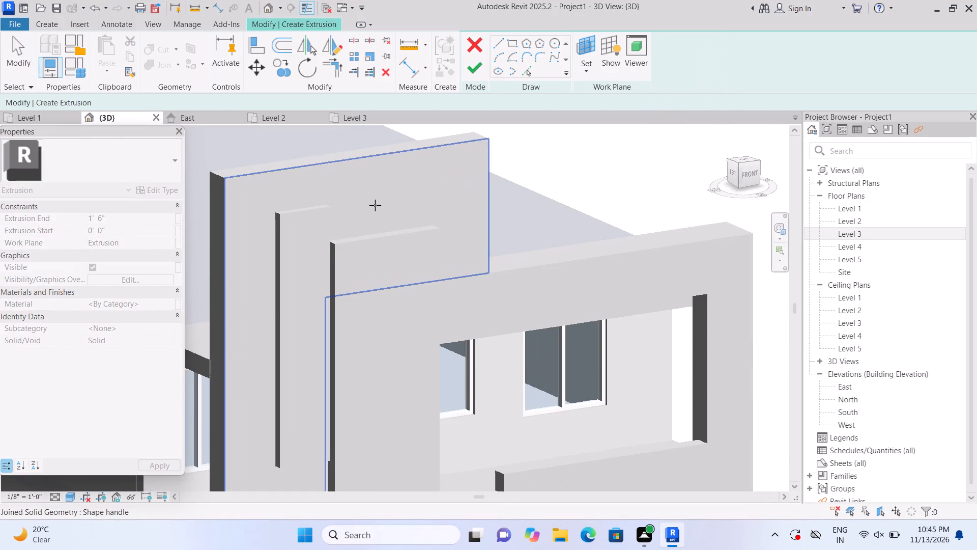
pyautogui.click(375, 205)
pyautogui.click(582, 44)
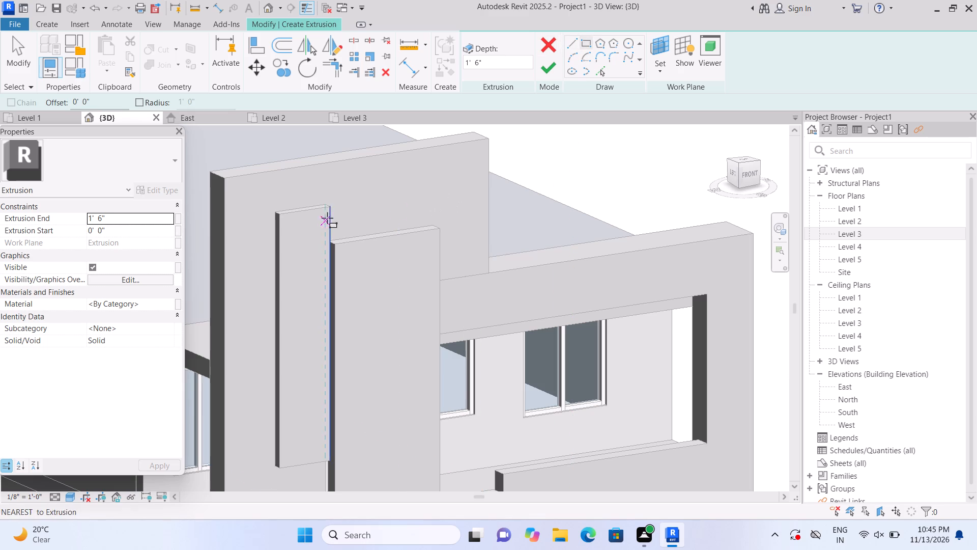
pyautogui.click(273, 212)
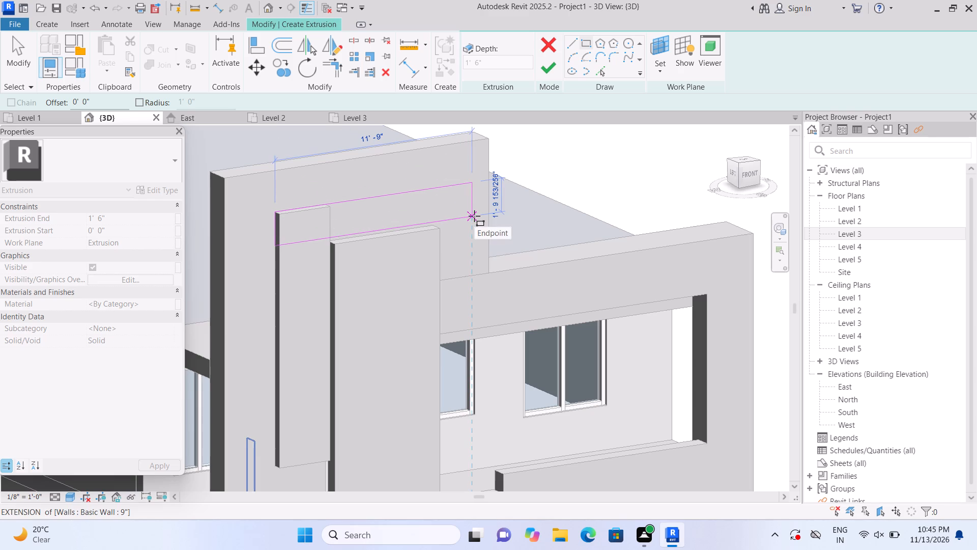
pyautogui.scroll(1, 475, 217)
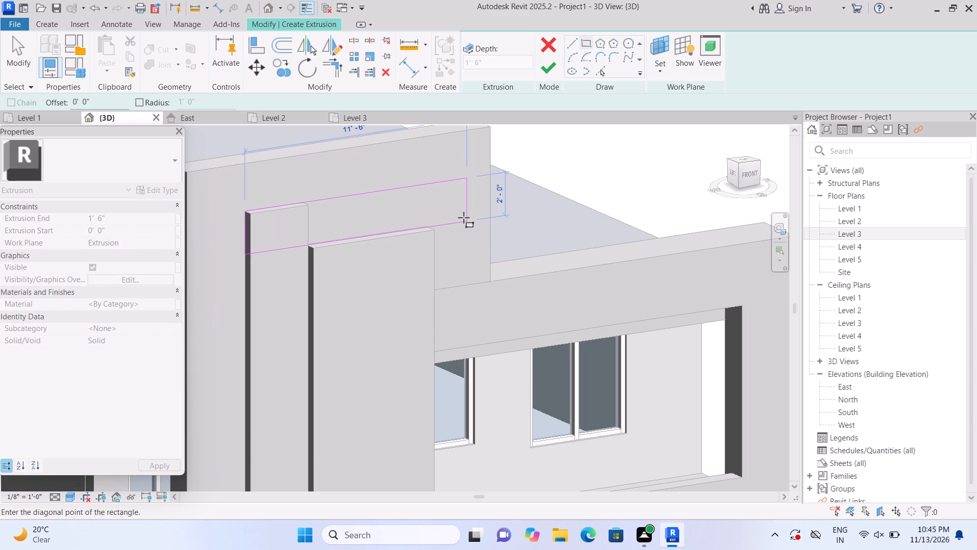
pyautogui.click(461, 218)
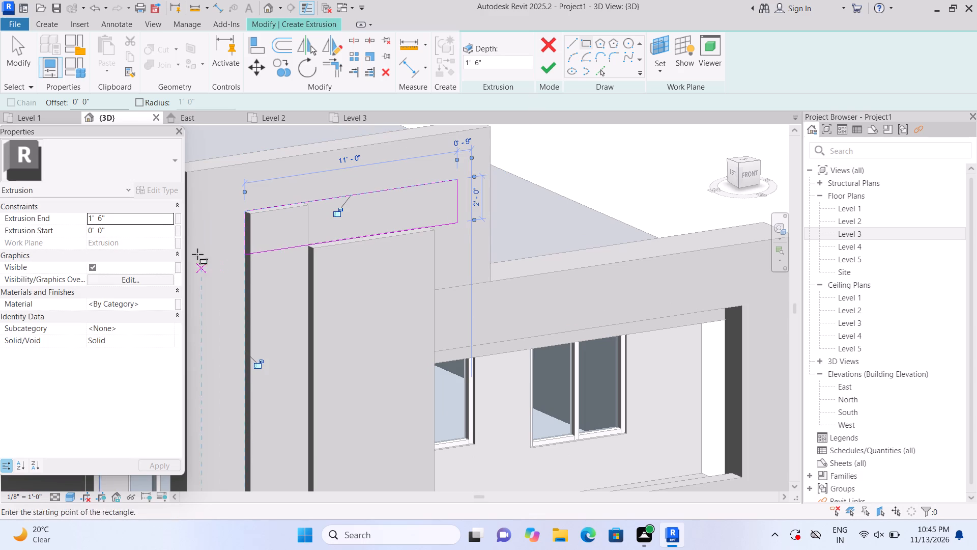
# Set the Extrusion End to 6" and finish the horizontal band extrusion across the top of the vertical strips.
pyautogui.click(160, 217)
pyautogui.press('BackSpace')
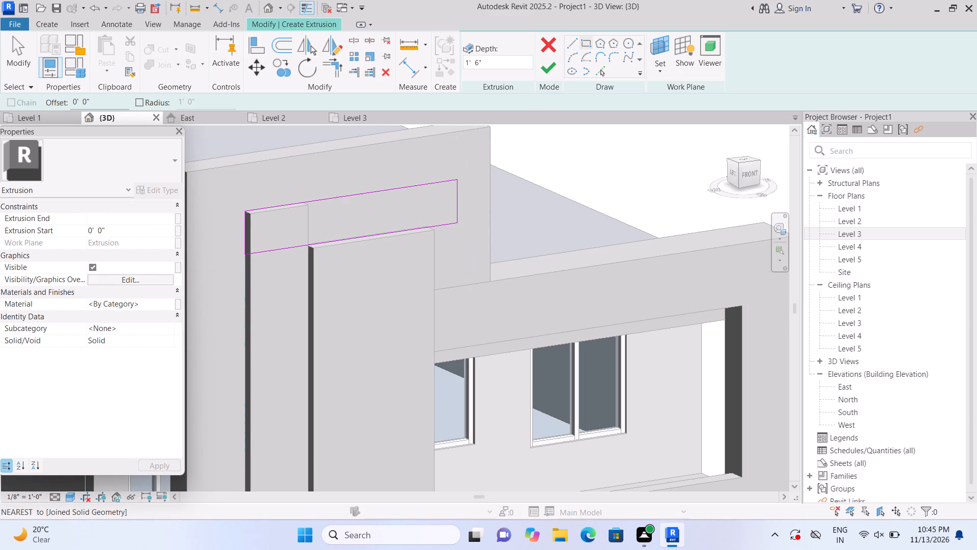
pyautogui.write('6"')
pyautogui.press('Return')
pyautogui.click(558, 68)
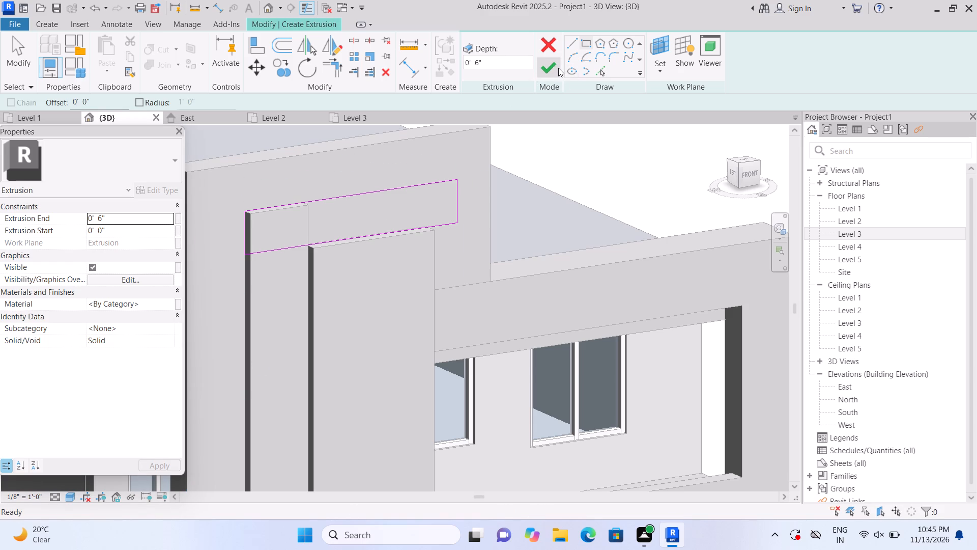
pyautogui.click(594, 172)
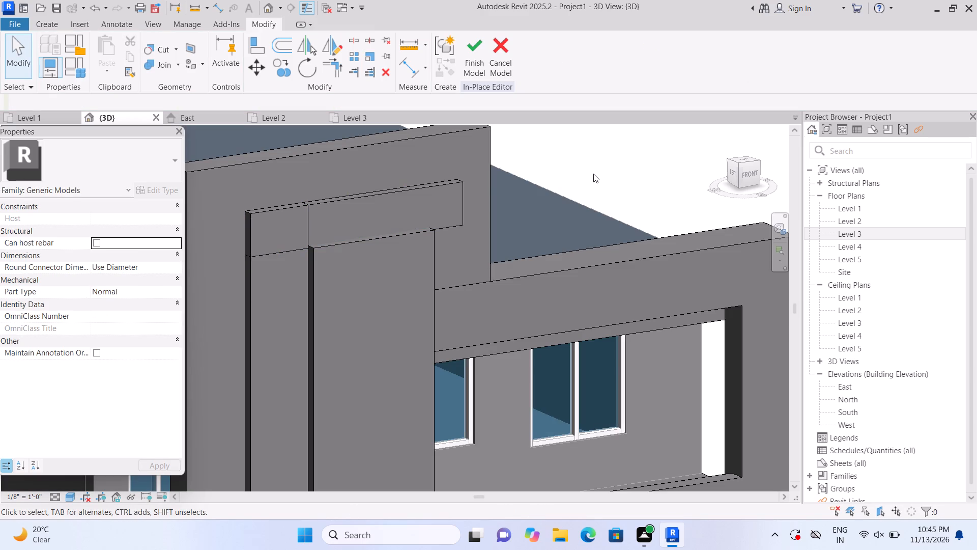
pyautogui.scroll(-2, 592, 173)
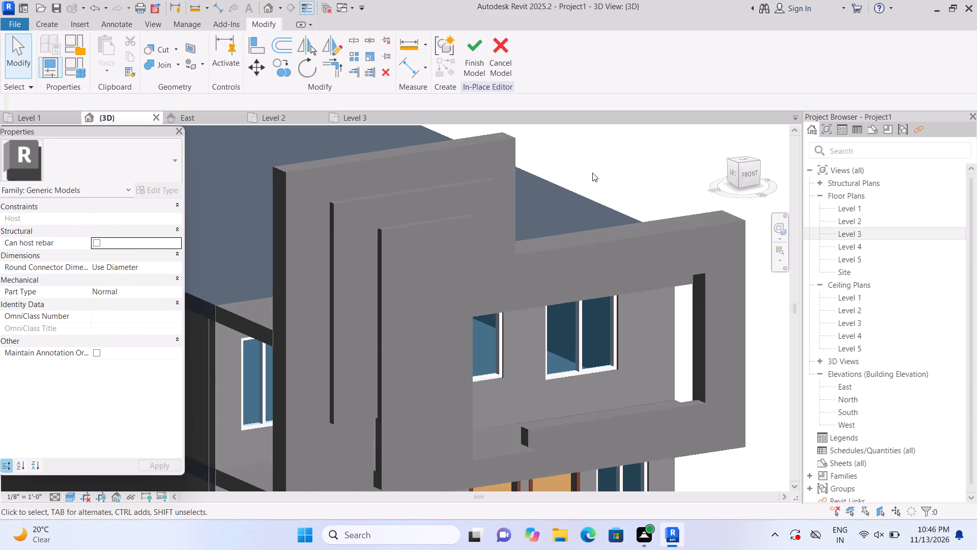
pyautogui.moveTo(592, 174); pyautogui.dragTo(542, 143, button='middle')
pyautogui.scroll(-2, 541, 150)
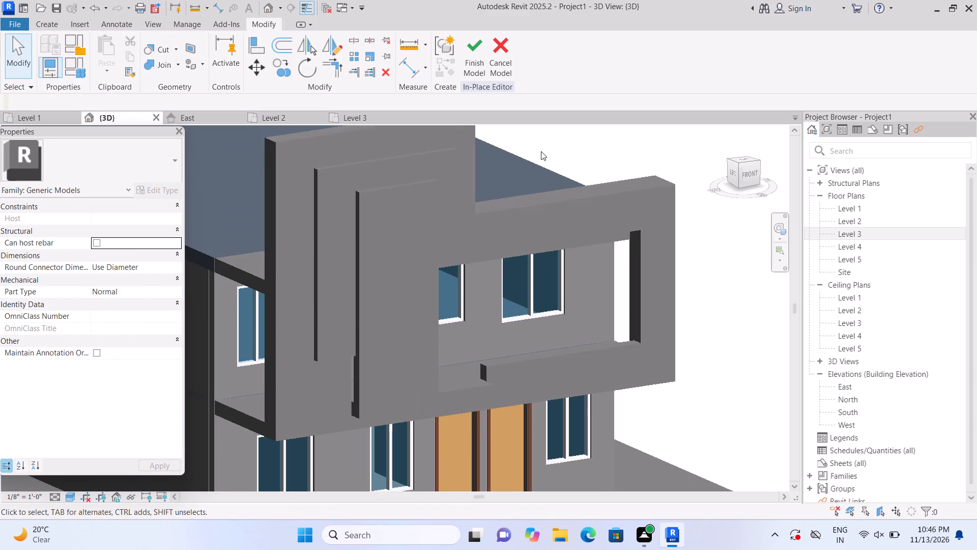
pyautogui.moveTo(731, 314); pyautogui.dragTo(679, 316, button='middle')
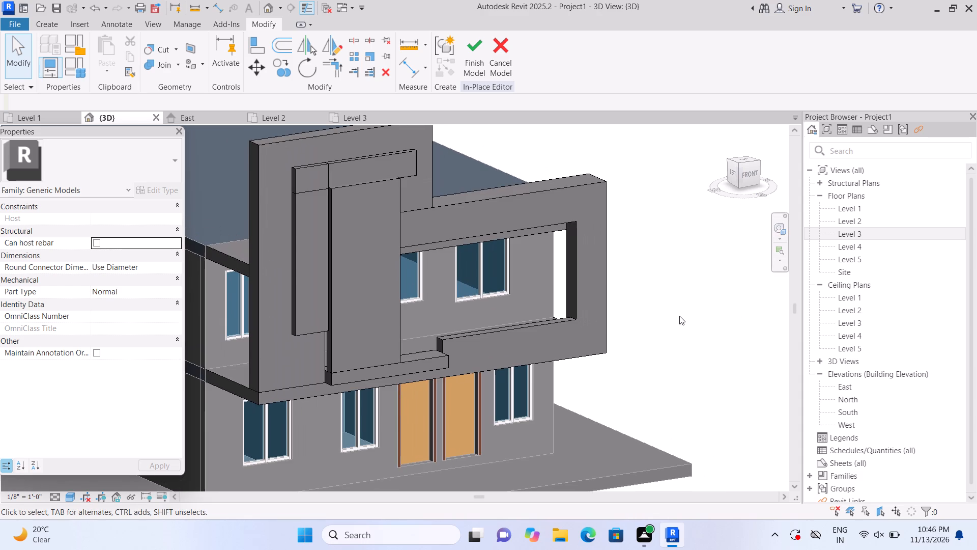
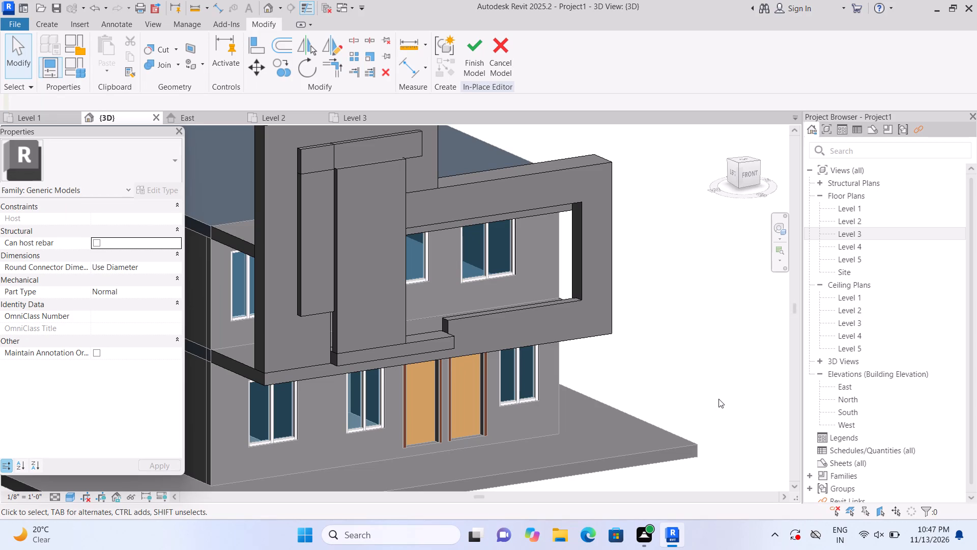
# Examine the building's front façade frame, raised panels and upper-floor balcony opening from several angles.
pyautogui.scroll(-4, 700, 362)
pyautogui.scroll(2, 699, 368)
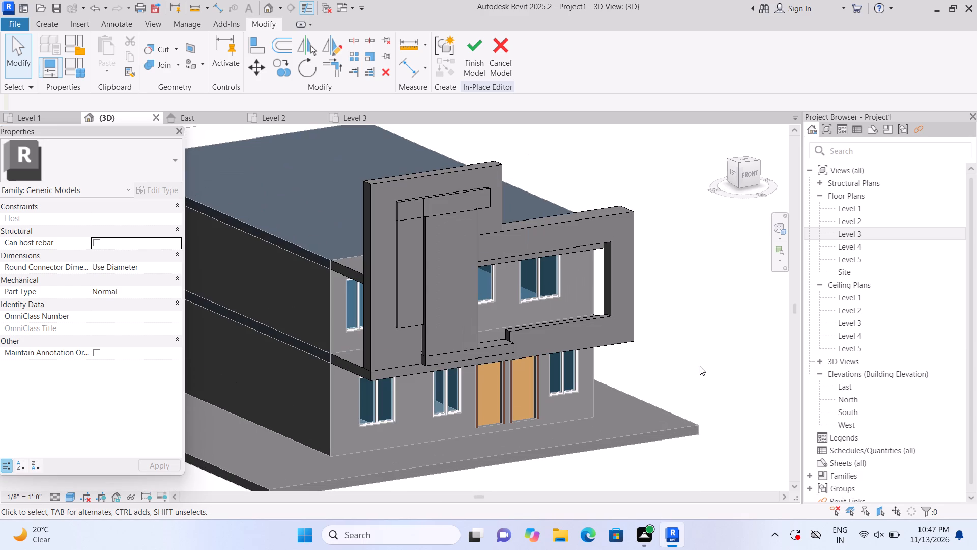
pyautogui.scroll(1, 699, 379)
pyautogui.scroll(-1, 699, 381)
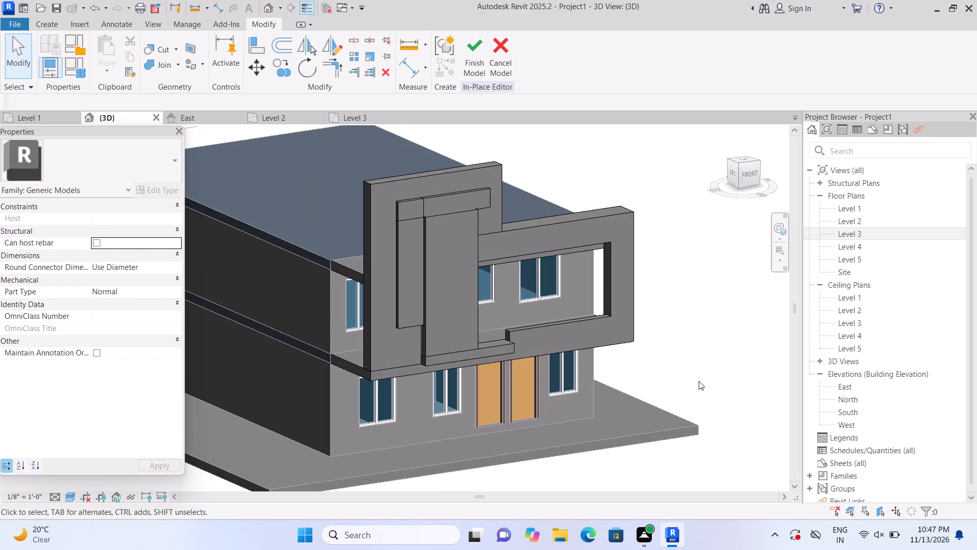
pyautogui.keyDown('shift'); pyautogui.moveTo(692, 363); pyautogui.dragTo(729, 355, button='middle'); pyautogui.keyUp('shift')
pyautogui.scroll(-2, 726, 356)
pyautogui.keyDown('shift'); pyautogui.moveTo(725, 357); pyautogui.dragTo(687, 365, button='middle'); pyautogui.keyUp('shift')
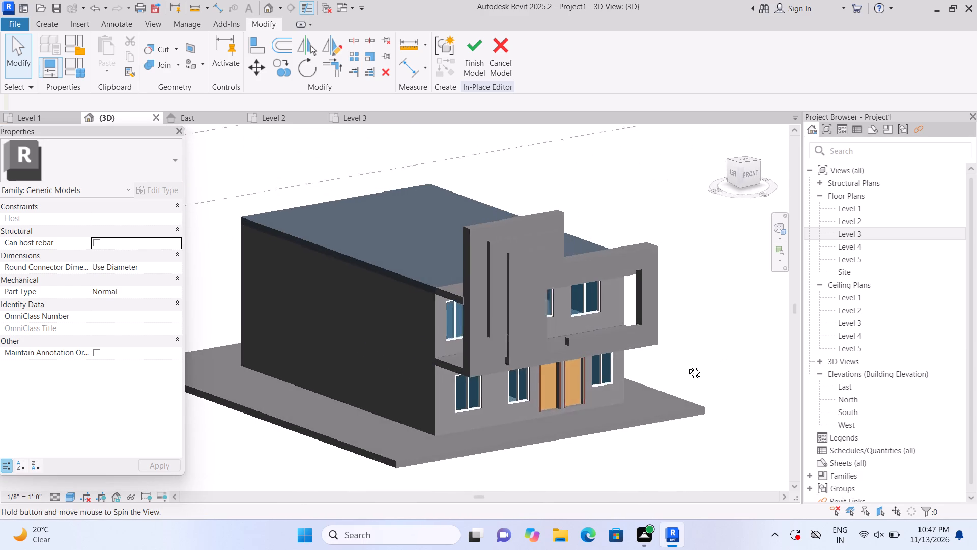
pyautogui.keyDown('shift'); pyautogui.moveTo(687, 365); pyautogui.dragTo(674, 364, button='middle'); pyautogui.keyUp('shift')
pyautogui.scroll(3, 617, 340)
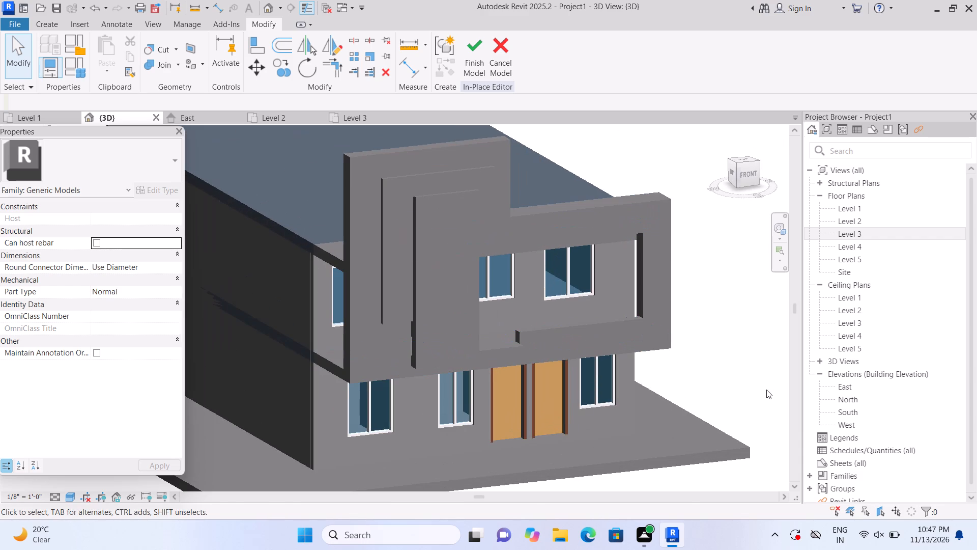
pyautogui.moveTo(727, 388); pyautogui.dragTo(709, 391, button='middle')
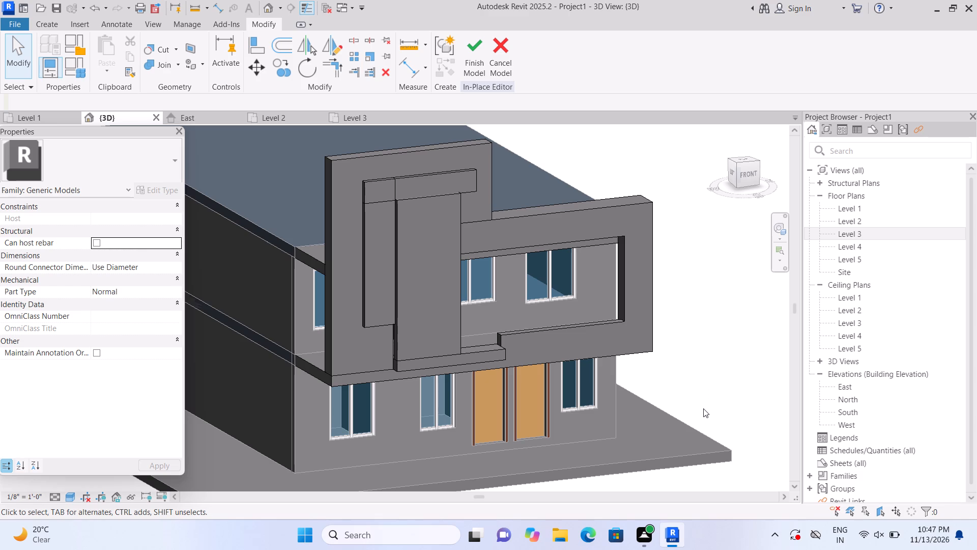
pyautogui.moveTo(704, 409); pyautogui.dragTo(642, 444, button='middle')
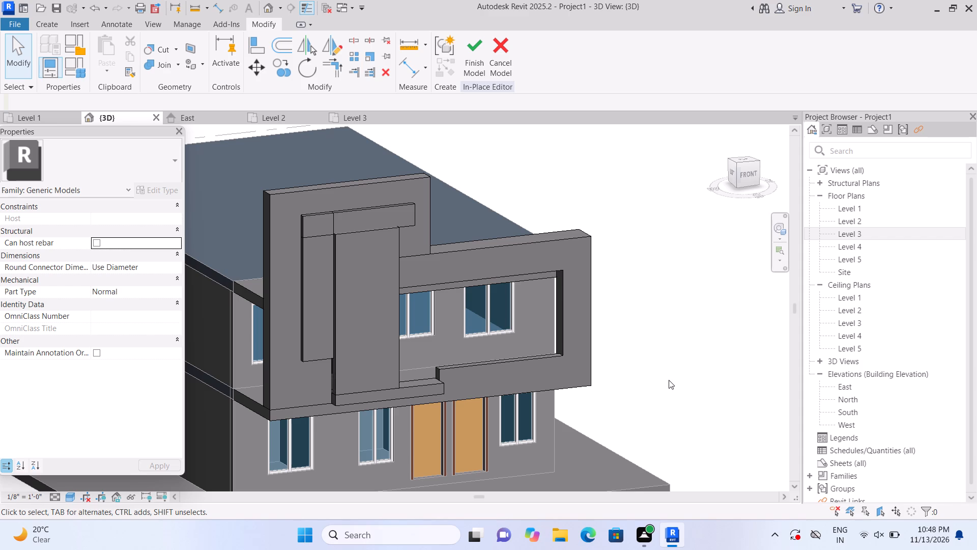
pyautogui.keyDown('shift'); pyautogui.moveTo(675, 387); pyautogui.dragTo(579, 431, button='middle'); pyautogui.keyUp('shift')
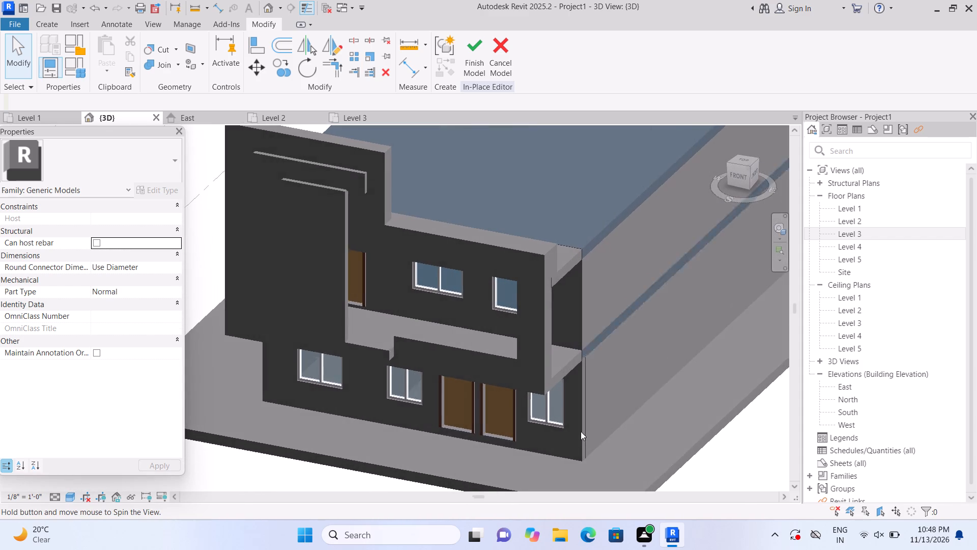
# Start a new in-place extrusion and set its work plane to the top face of the low balcony parapet.
pyautogui.scroll(1, 581, 431)
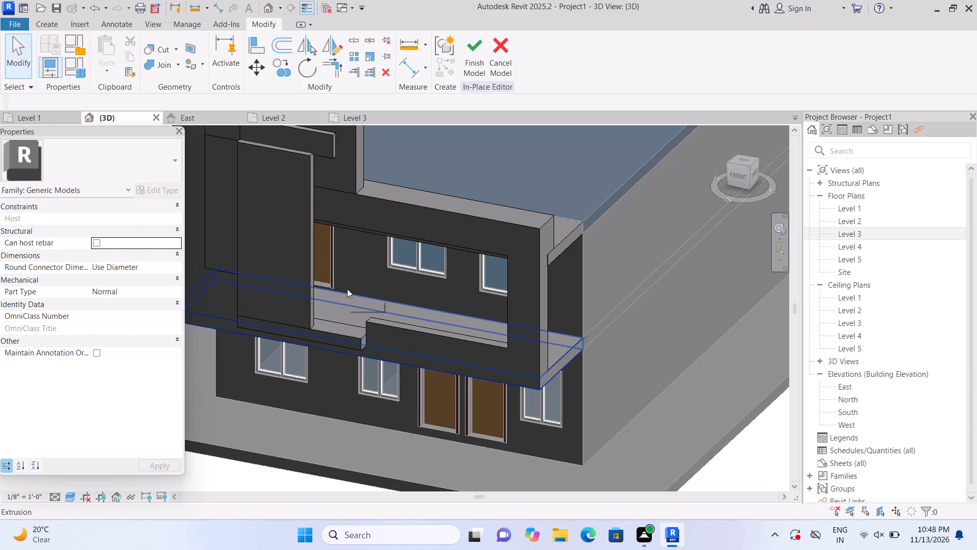
pyautogui.scroll(1, 381, 293)
pyautogui.moveTo(377, 299); pyautogui.dragTo(353, 325, button='middle')
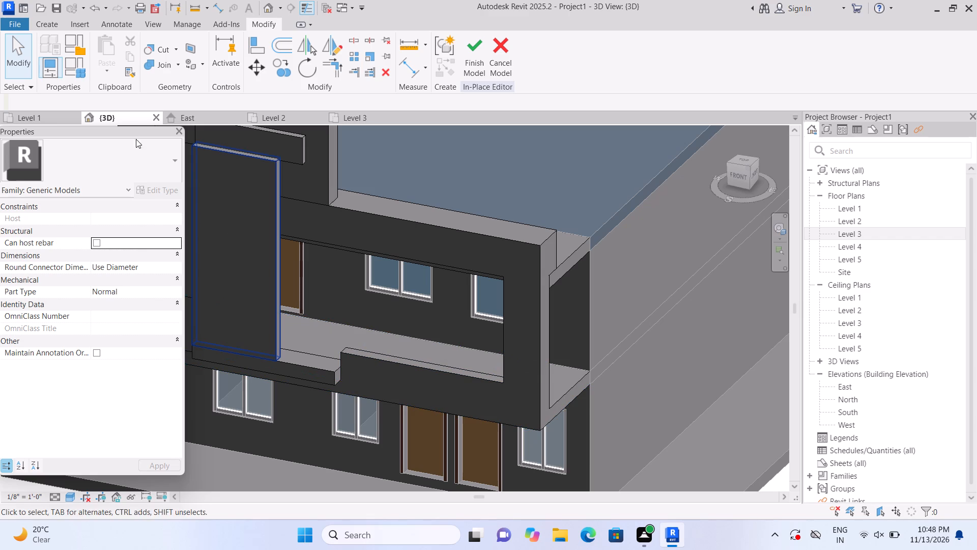
pyautogui.click(47, 26)
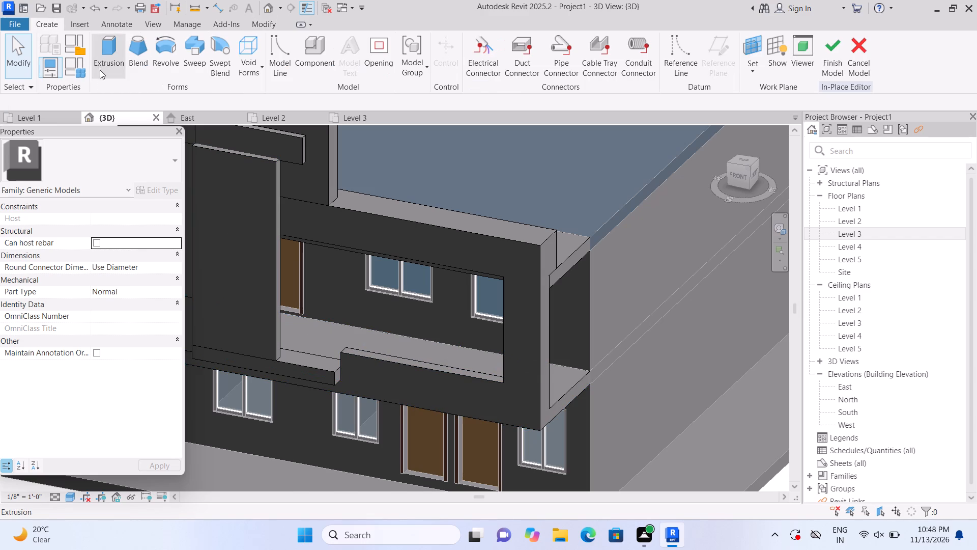
pyautogui.click(100, 70)
pyautogui.click(659, 73)
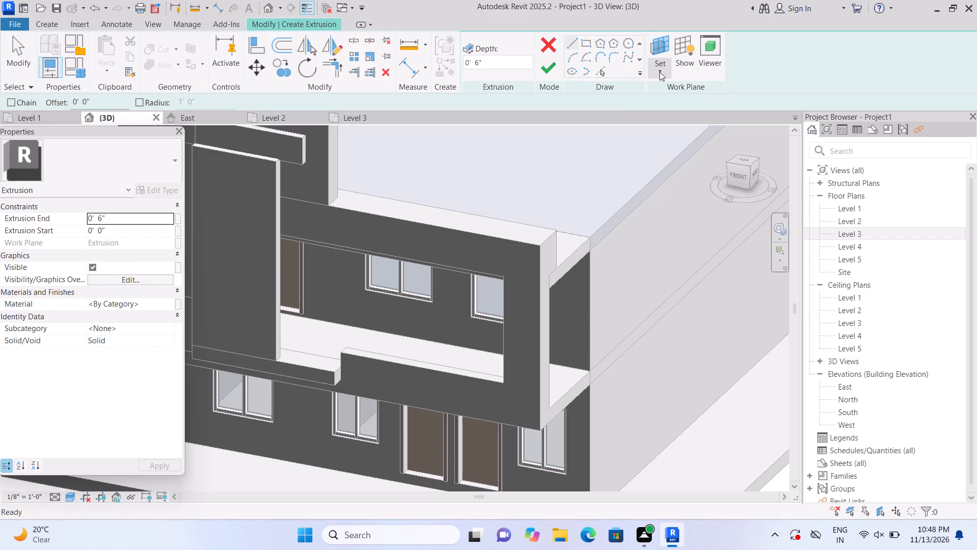
pyautogui.click(672, 122)
pyautogui.scroll(2, 480, 317)
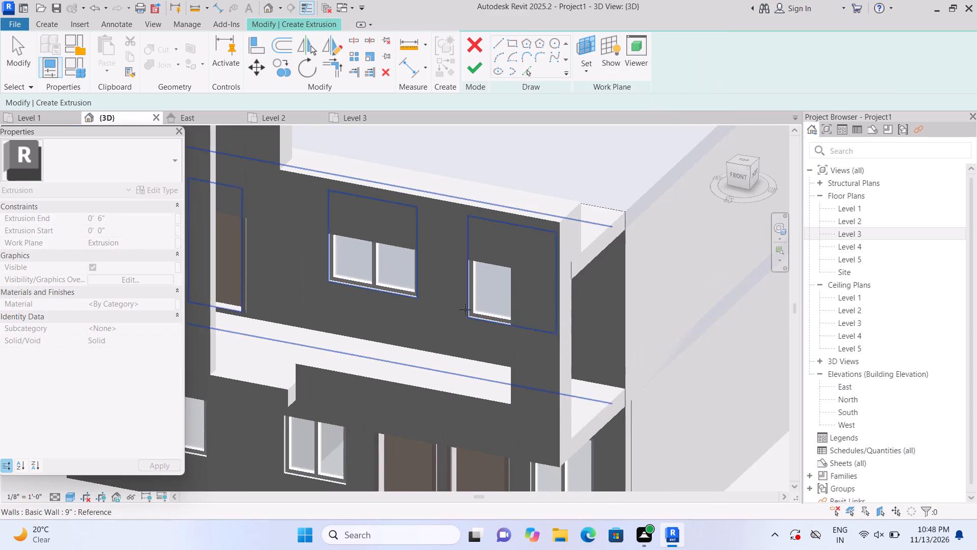
pyautogui.scroll(2, 465, 310)
pyautogui.scroll(2, 417, 421)
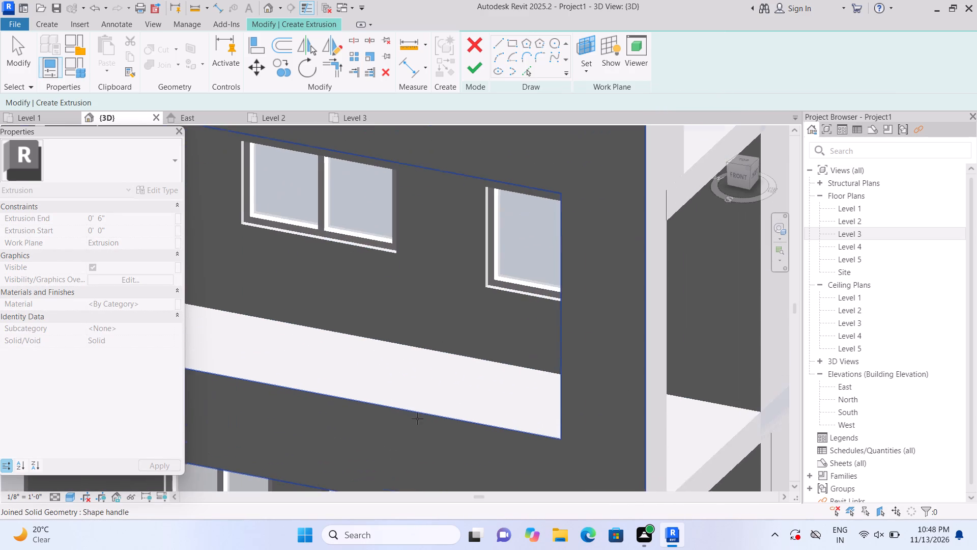
pyautogui.scroll(1, 436, 417)
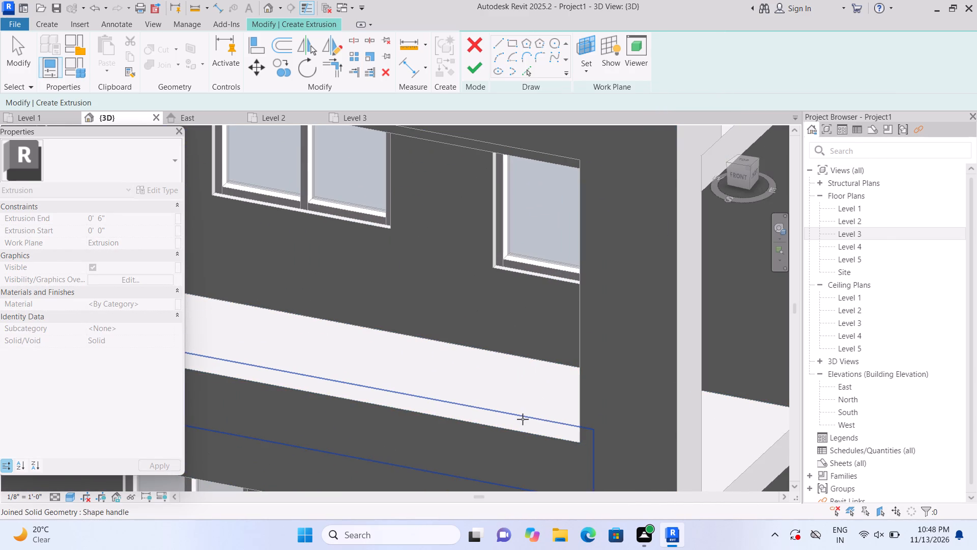
pyautogui.scroll(1, 523, 414)
pyautogui.moveTo(516, 406); pyautogui.dragTo(508, 269, button='middle')
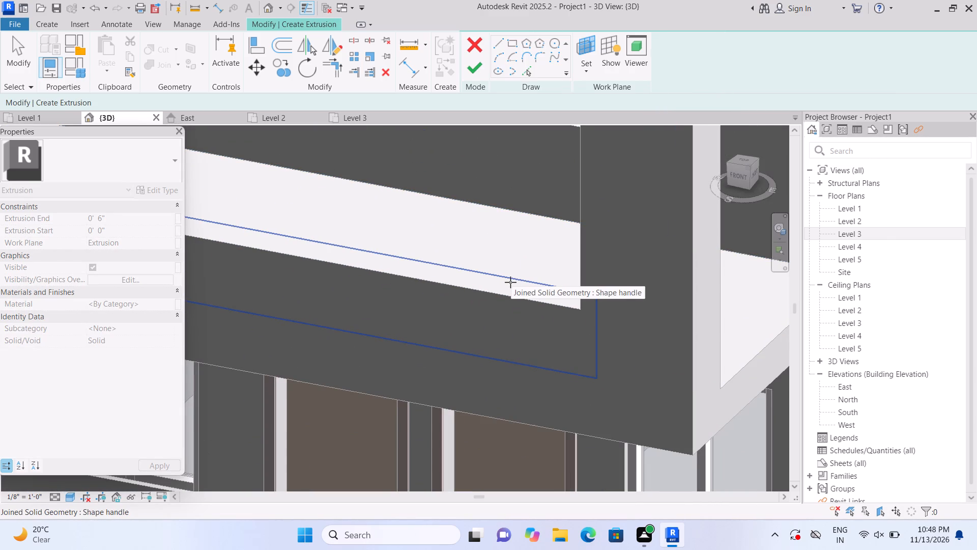
pyautogui.click(506, 289)
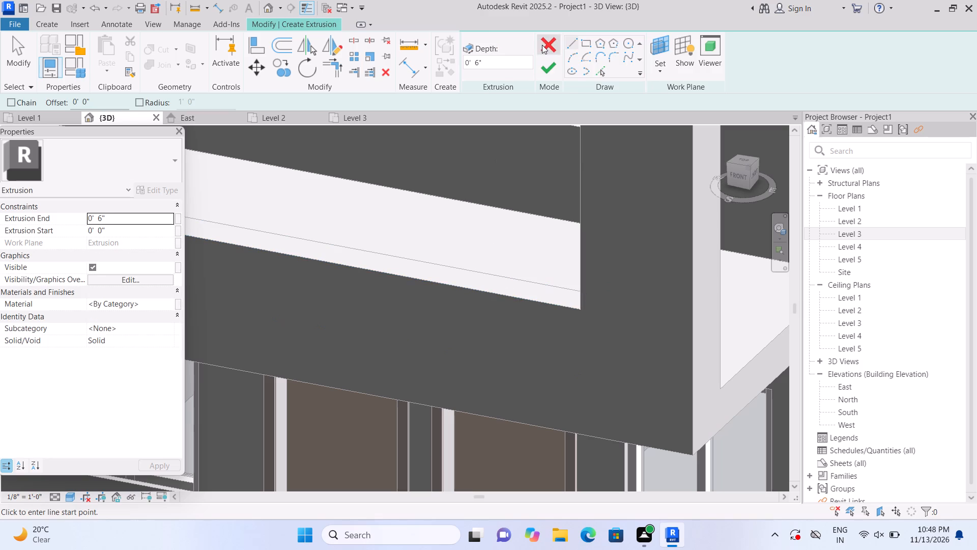
# Sketch a small rectangle about 3" wide on the parapet's top face, near the corner where it meets the frame's end.
pyautogui.click(591, 41)
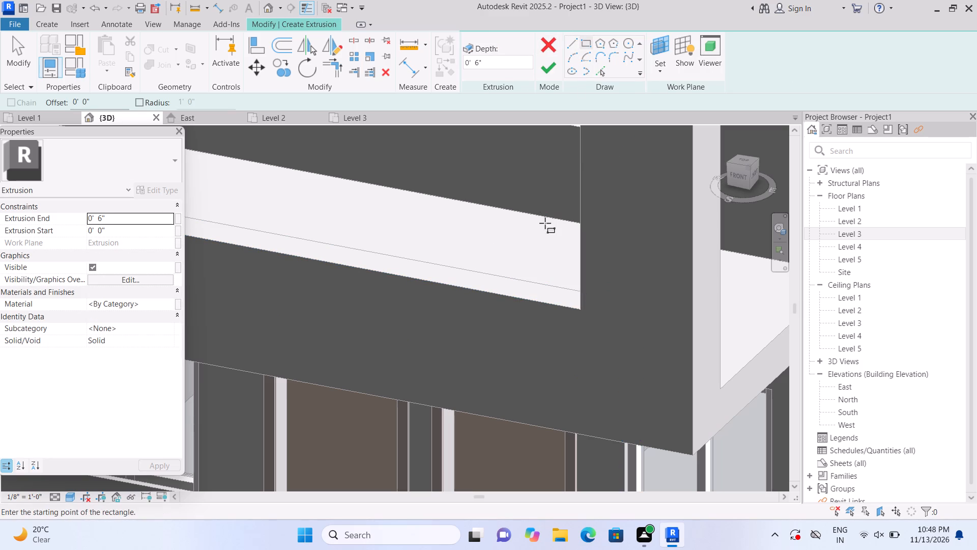
pyautogui.scroll(1, 547, 274)
pyautogui.scroll(3, 552, 321)
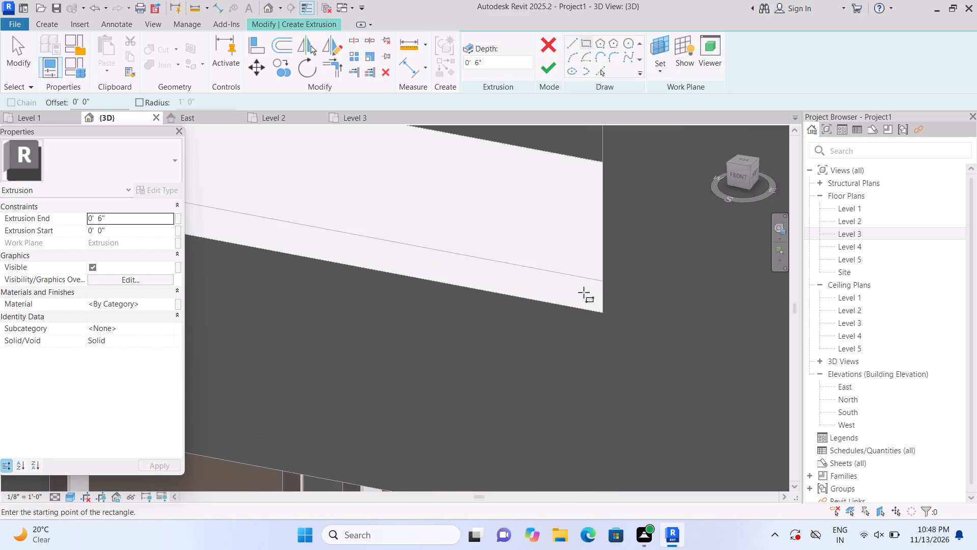
pyautogui.moveTo(490, 250); pyautogui.dragTo(490, 250, button='middle')
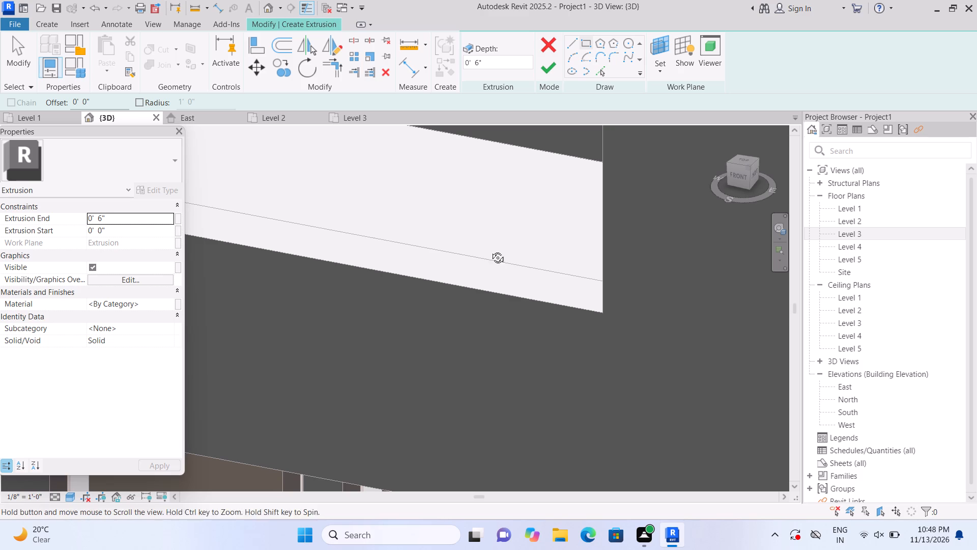
pyautogui.moveTo(490, 250); pyautogui.dragTo(588, 269, button='middle')
pyautogui.moveTo(584, 285); pyautogui.dragTo(339, 188, button='middle')
pyautogui.scroll(-1, 348, 193)
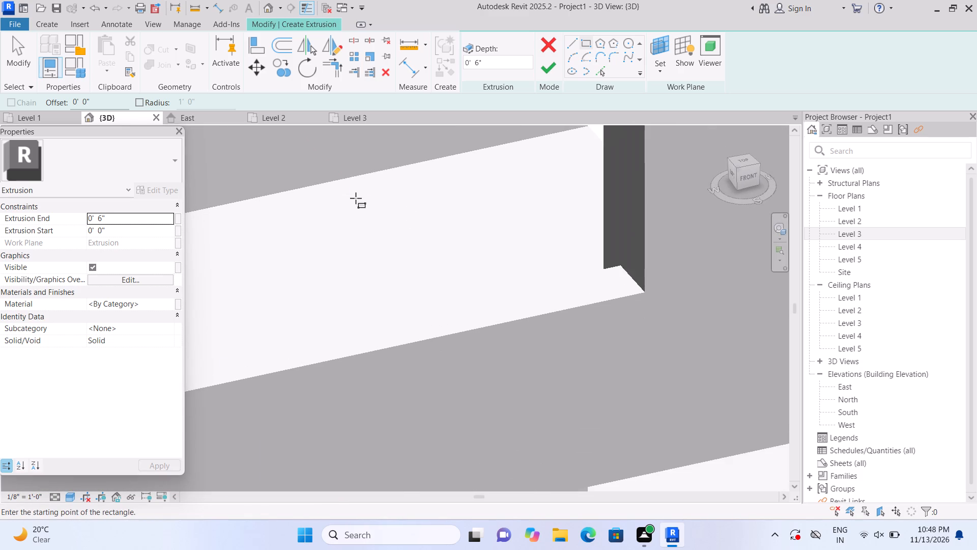
pyautogui.scroll(1, 549, 255)
pyautogui.scroll(2, 635, 284)
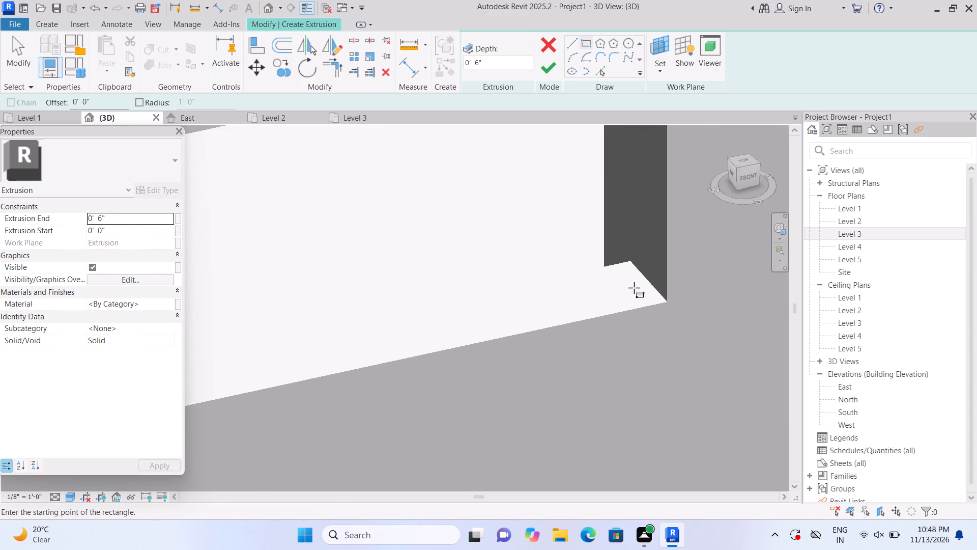
pyautogui.click(641, 287)
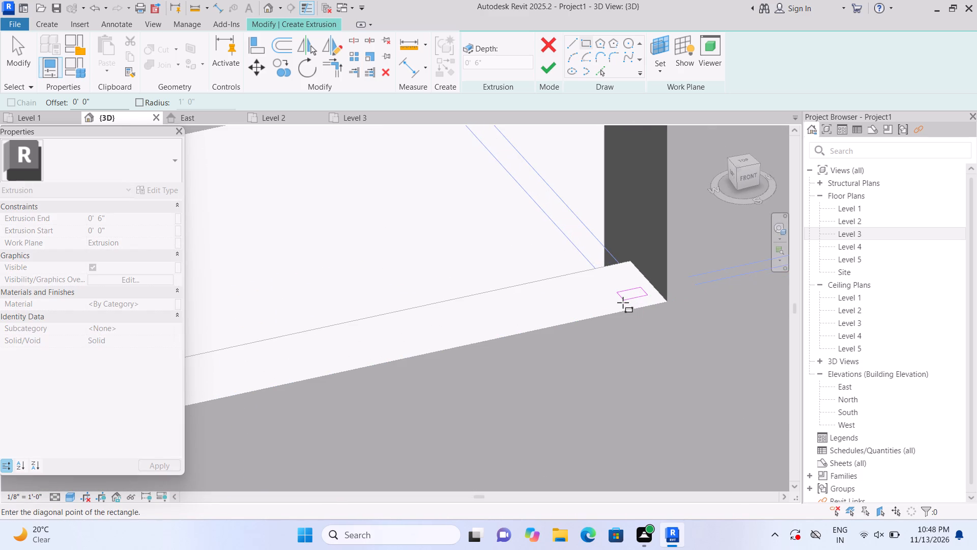
pyautogui.click(623, 303)
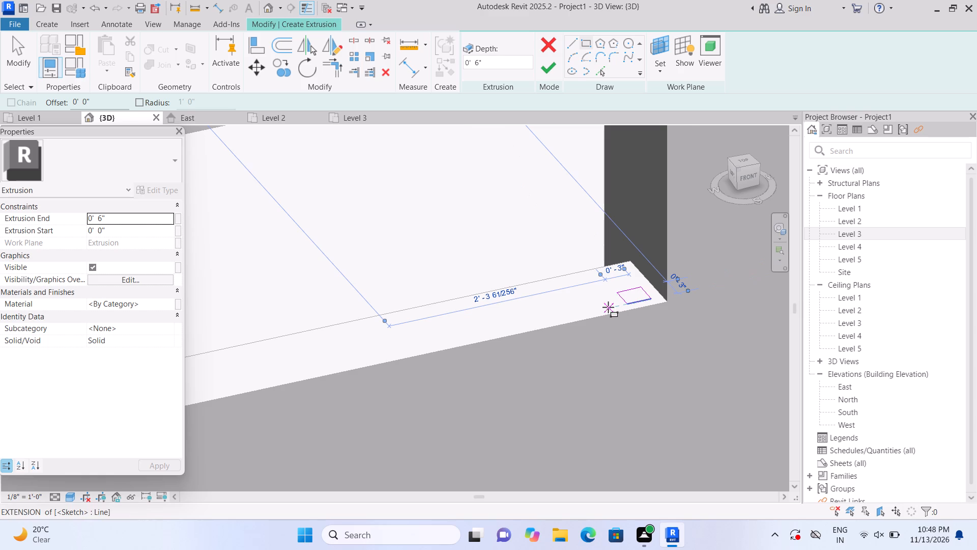
# Sketch three more similar small rectangles, spaced apart in a row along the parapet's top face from the first one.
pyautogui.click(608, 307)
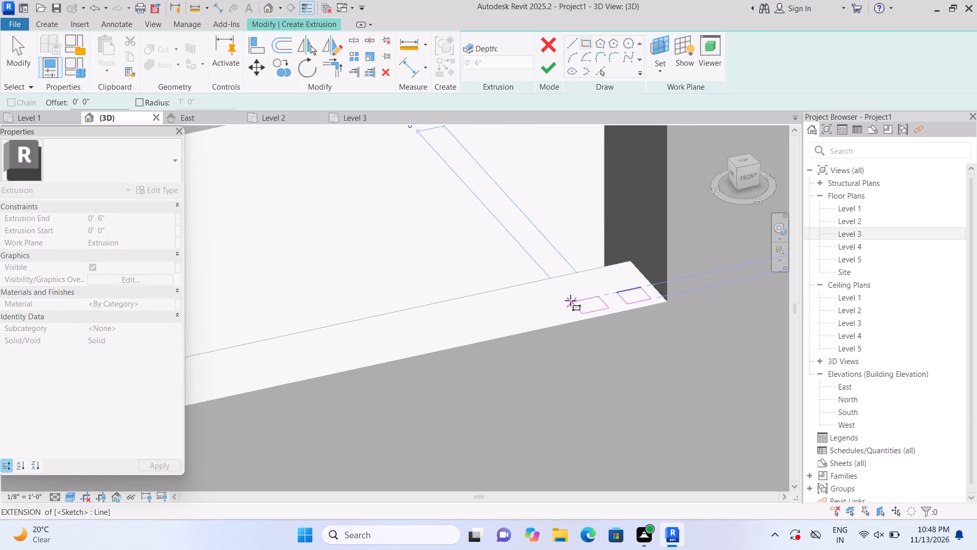
pyautogui.doubleClick(573, 302)
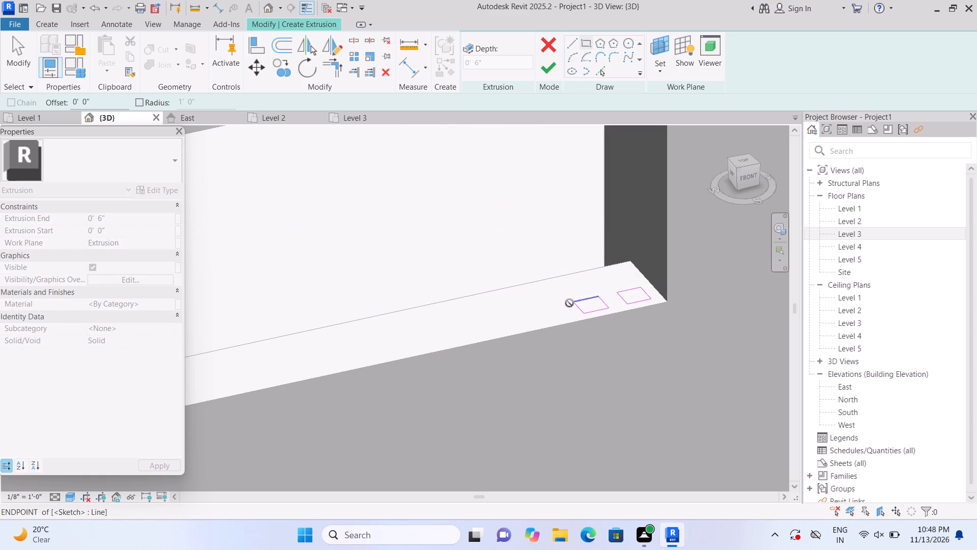
pyautogui.click(558, 307)
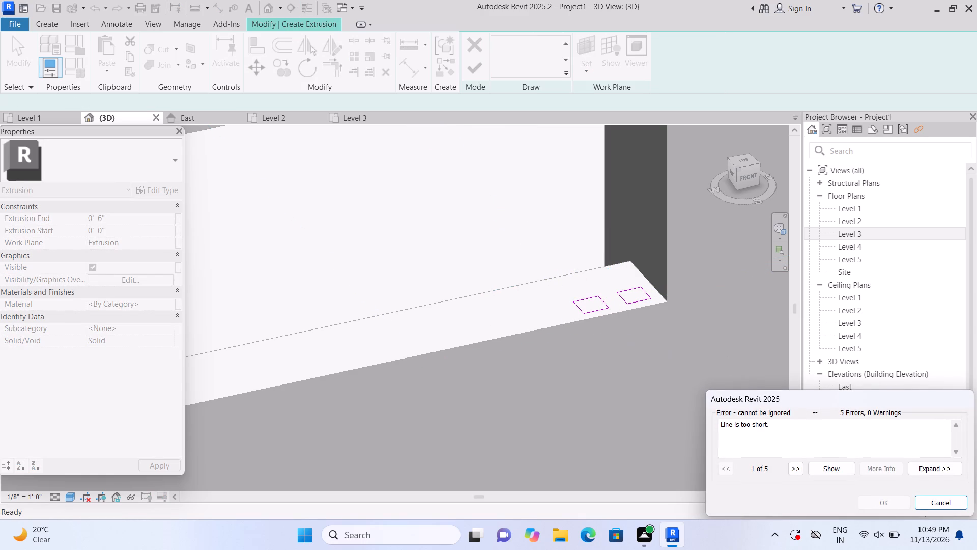
pyautogui.click(925, 500)
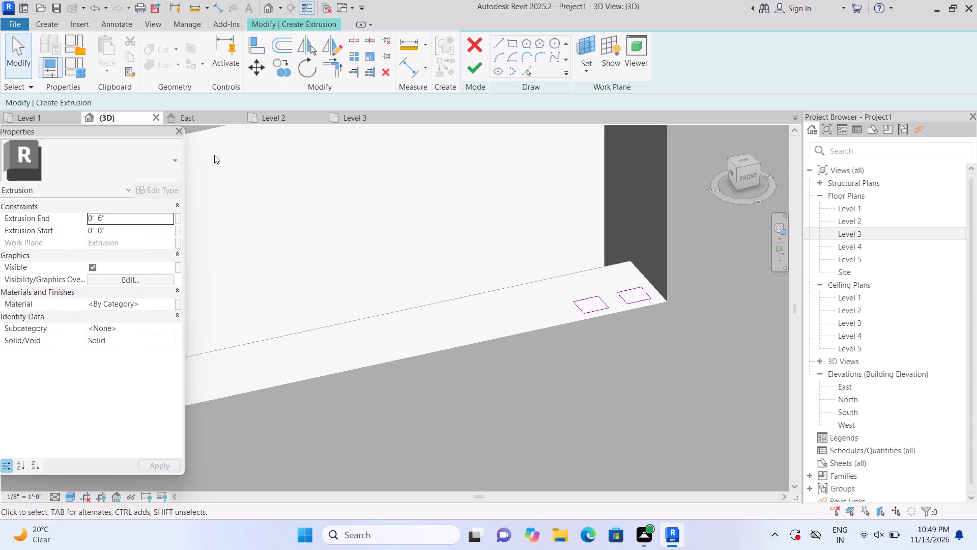
pyautogui.click(508, 45)
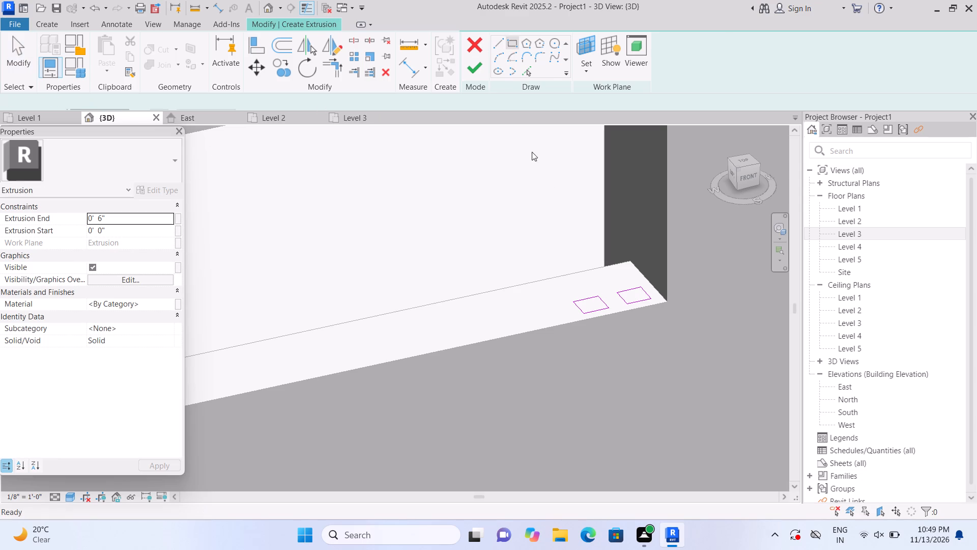
pyautogui.click(559, 304)
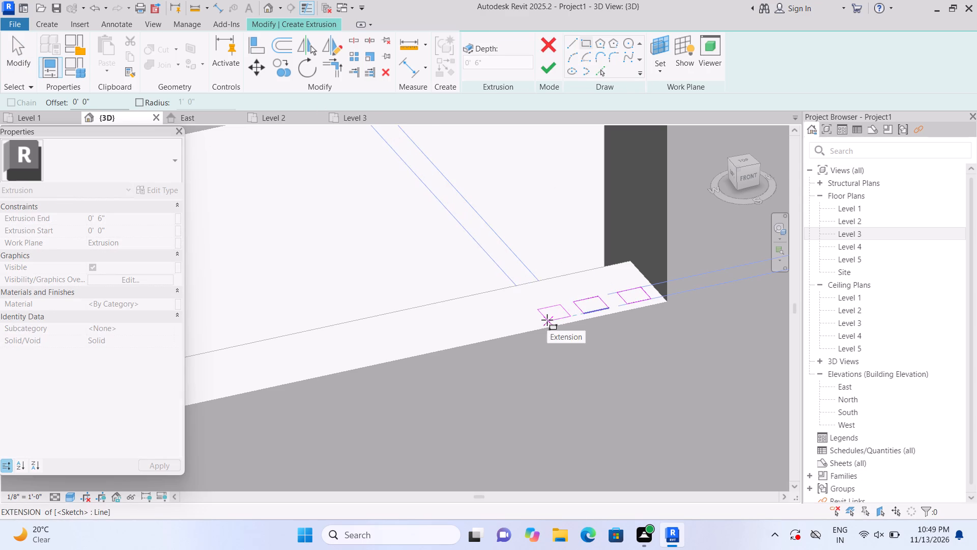
pyautogui.click(547, 320)
pyautogui.click(524, 326)
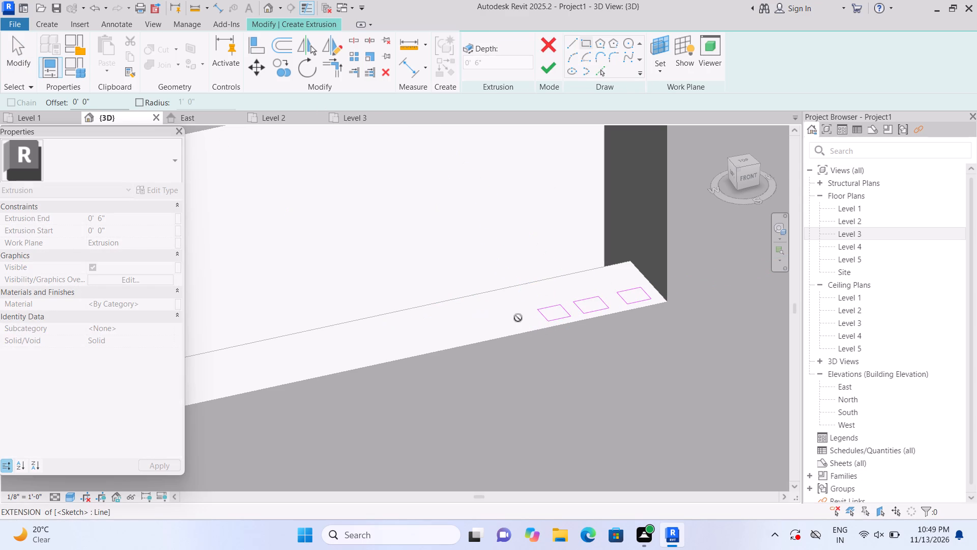
pyautogui.press('Escape')
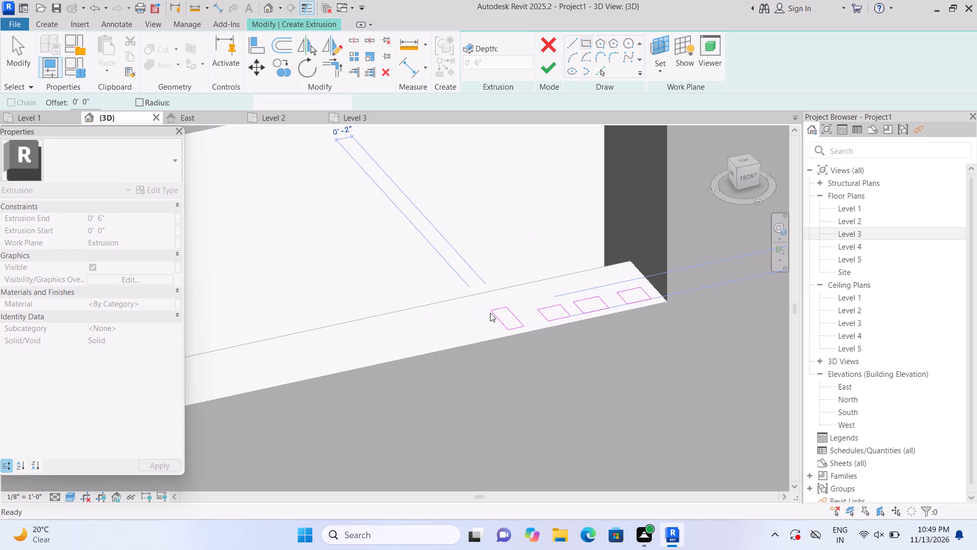
pyautogui.click(522, 312)
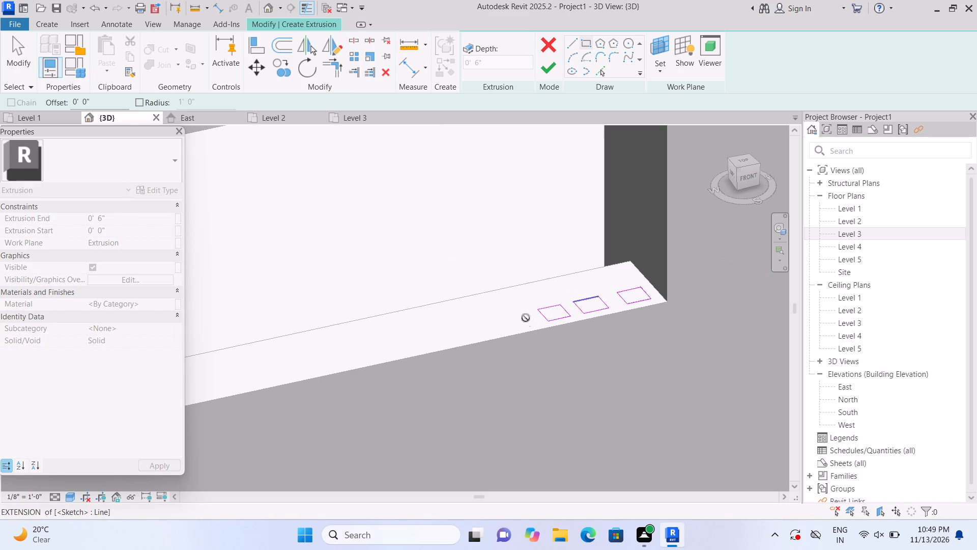
pyautogui.doubleClick(509, 328)
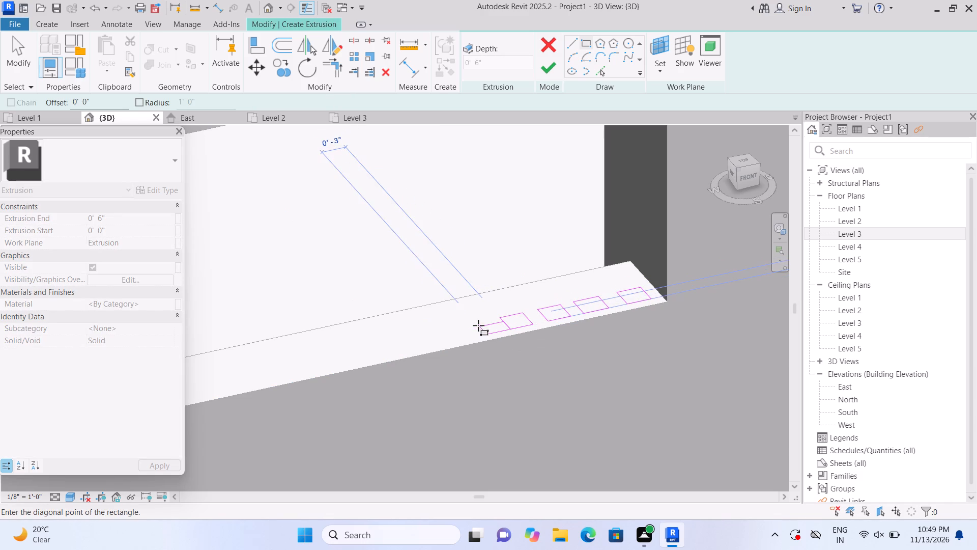
pyautogui.press('Escape')
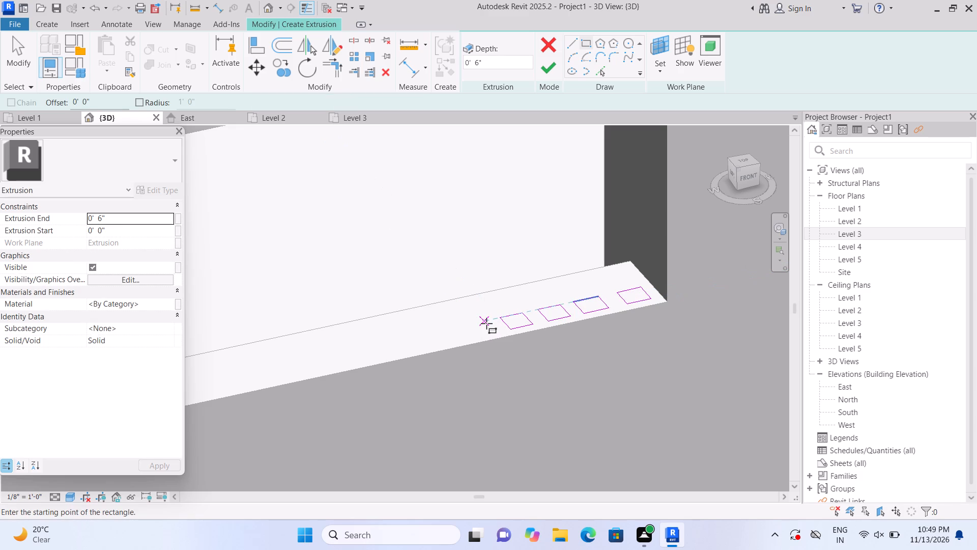
# Sketch a fifth small rectangle at the far end of the row on the parapet and finish the extrusion.
pyautogui.doubleClick(486, 323)
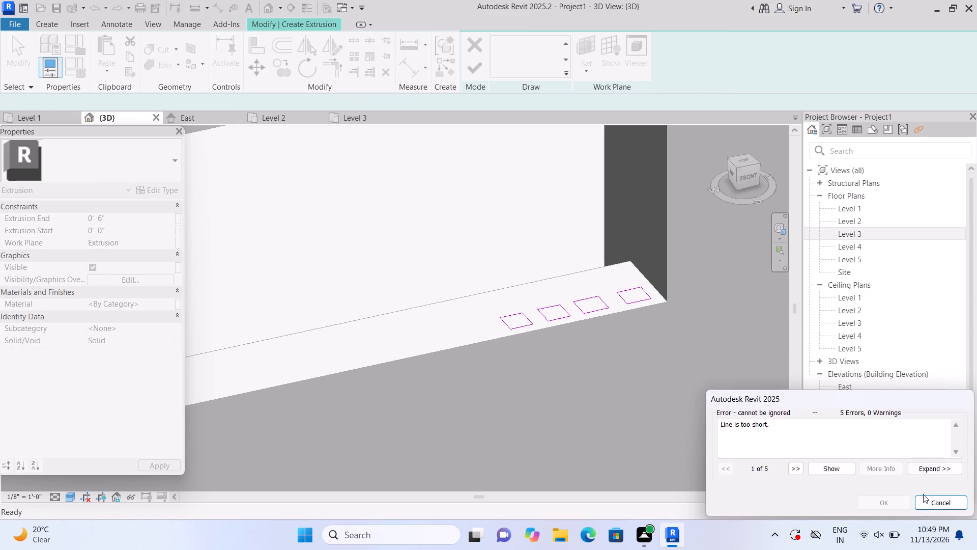
pyautogui.click(925, 499)
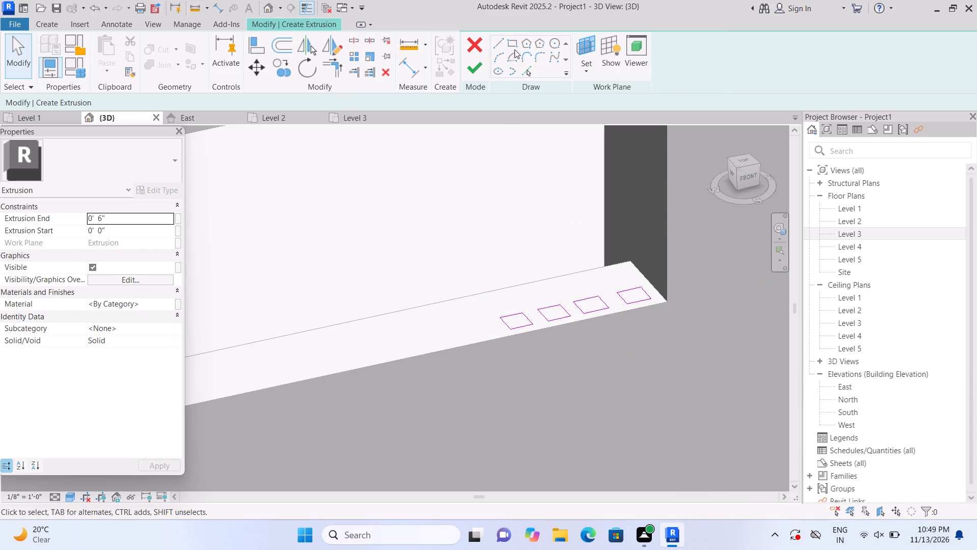
pyautogui.click(511, 42)
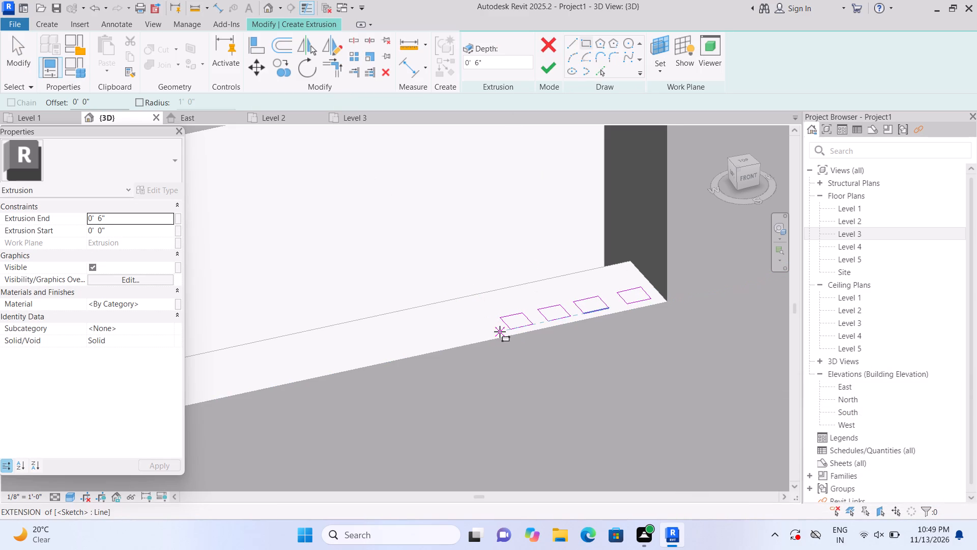
pyautogui.click(495, 331)
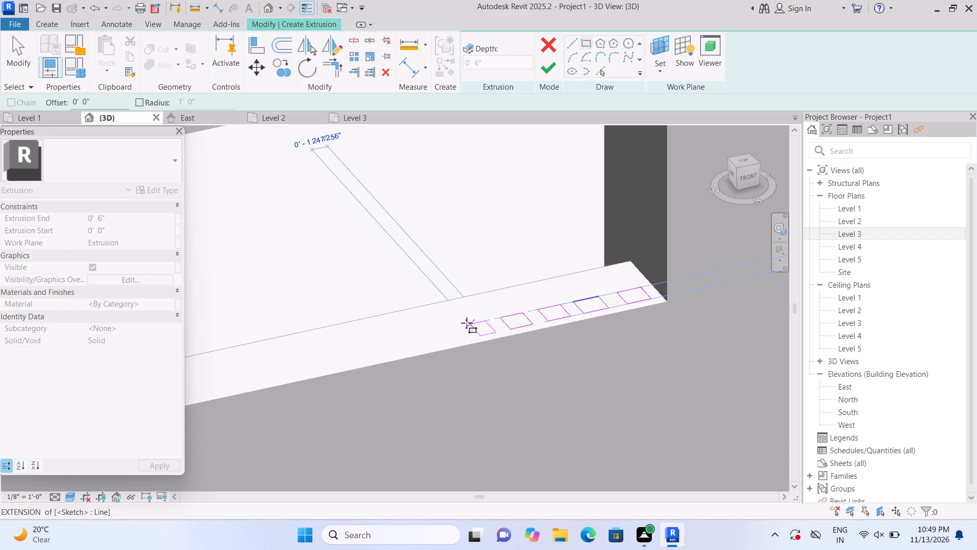
pyautogui.click(467, 323)
pyautogui.click(539, 73)
# Stretch the row of small posts upward from the balcony parapet to the beam above the balcony opening.
pyautogui.scroll(-2, 536, 190)
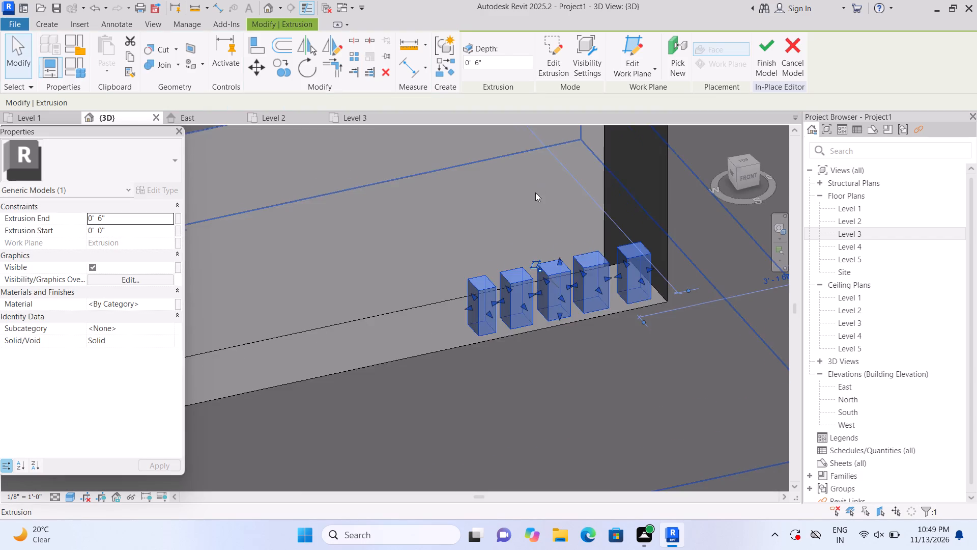
pyautogui.scroll(-7, 535, 193)
pyautogui.moveTo(645, 239); pyautogui.dragTo(636, 277, button='middle')
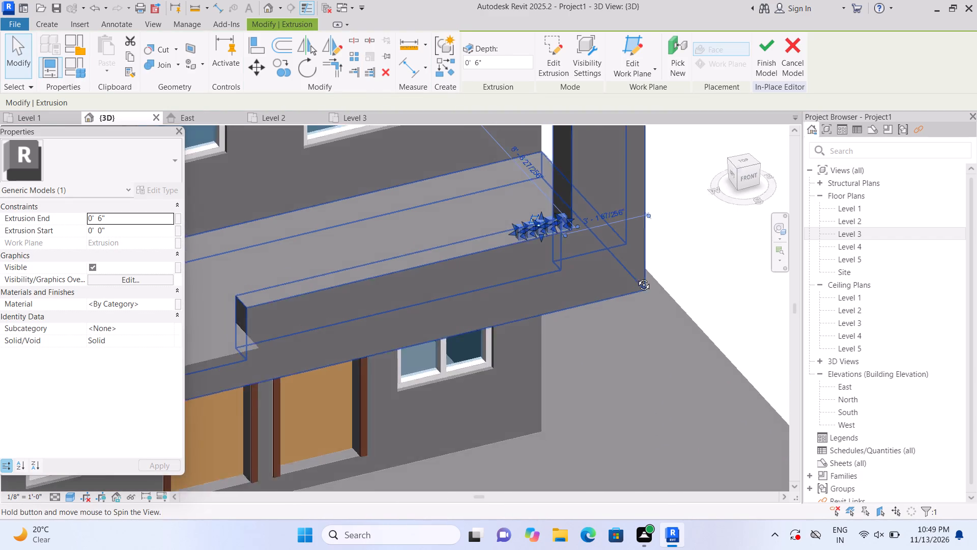
pyautogui.moveTo(636, 277); pyautogui.dragTo(558, 175, button='middle')
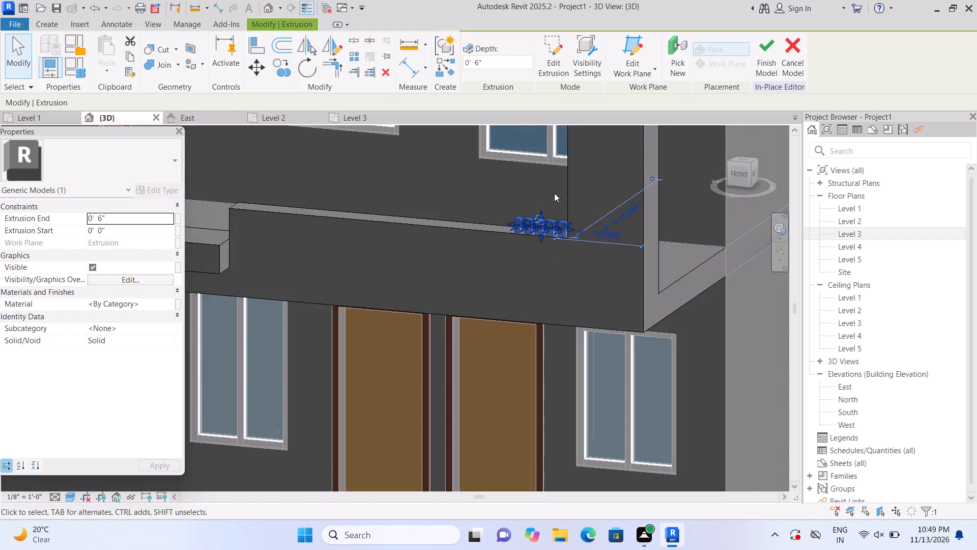
pyautogui.scroll(-3, 556, 224)
pyautogui.moveTo(486, 269); pyautogui.dragTo(493, 342, button='middle')
pyautogui.scroll(2, 526, 290)
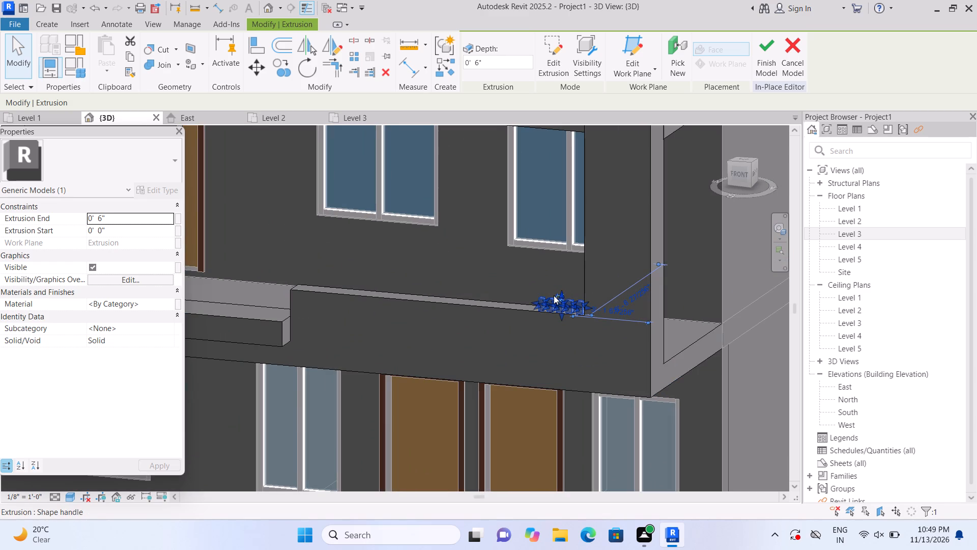
pyautogui.moveTo(562, 293); pyautogui.dragTo(547, 162)
pyautogui.scroll(-2, 517, 269)
pyautogui.press('Escape')
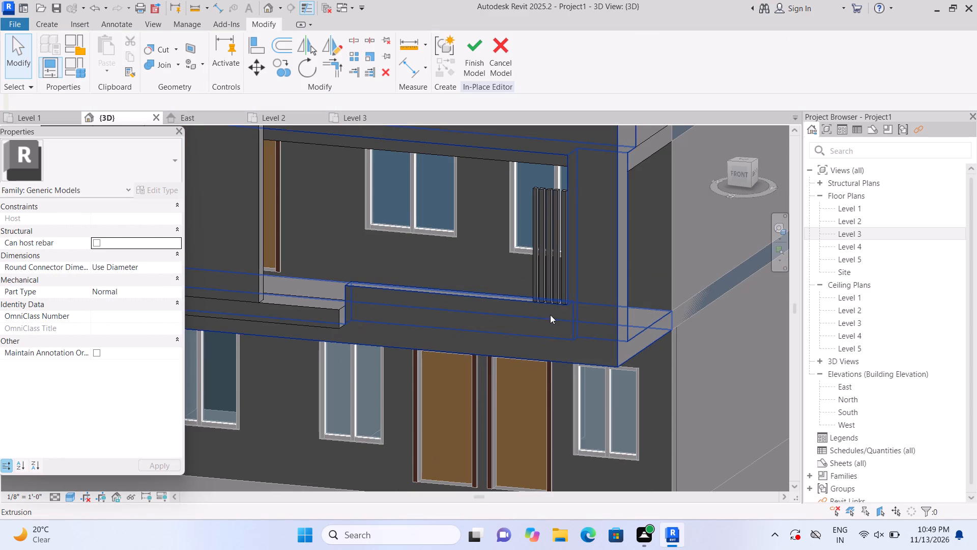
pyautogui.moveTo(490, 312); pyautogui.dragTo(499, 421, button='middle')
pyautogui.scroll(1, 592, 337)
pyautogui.click(563, 318)
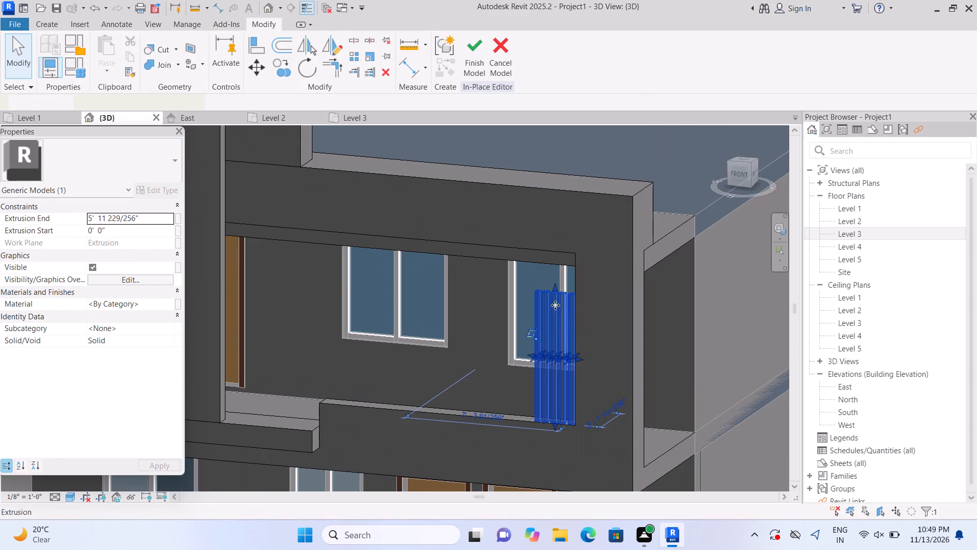
pyautogui.moveTo(552, 287); pyautogui.dragTo(545, 234)
pyautogui.press('Escape')
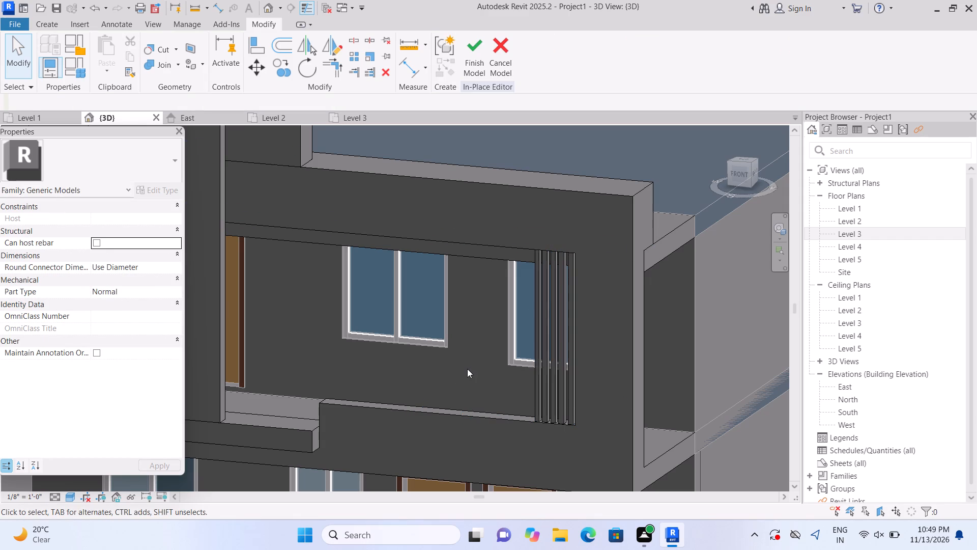
# Adjust the posts' top end at the beam's underside to an extrusion end of about 9' 2".
pyautogui.keyDown('shift'); pyautogui.moveTo(463, 352); pyautogui.dragTo(473, 142, button='middle'); pyautogui.keyUp('shift')
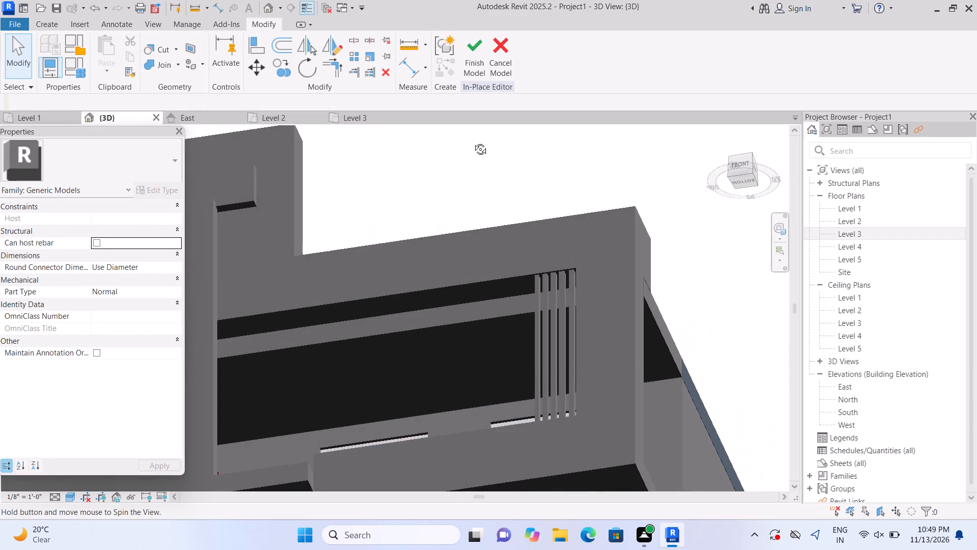
pyautogui.keyDown('shift'); pyautogui.moveTo(473, 142); pyautogui.dragTo(474, 143, button='middle'); pyautogui.keyUp('shift')
pyautogui.keyDown('shift'); pyautogui.scroll(1, 475, 145); pyautogui.keyUp('shift')
pyautogui.scroll(4, 535, 236)
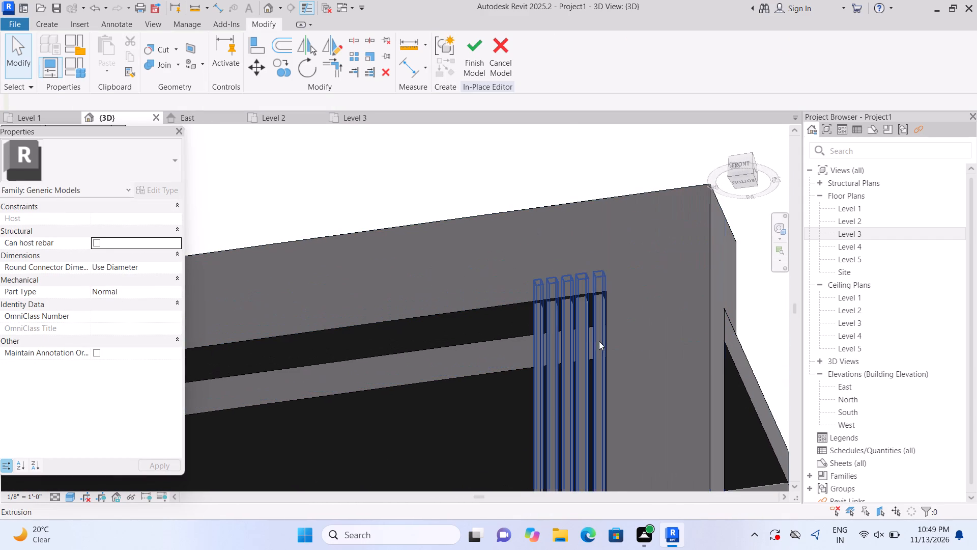
pyautogui.click(588, 336)
pyautogui.moveTo(570, 271); pyautogui.dragTo(570, 261)
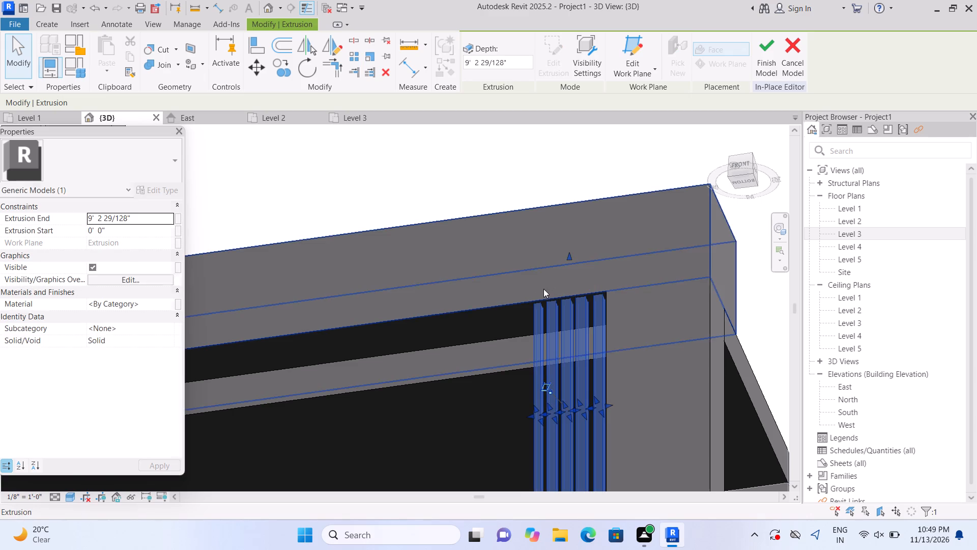
pyautogui.click(511, 192)
# Examine the vertical posts and the building's front façade from several angles.
pyautogui.keyDown('shift'); pyautogui.moveTo(510, 184); pyautogui.dragTo(535, 384, button='middle'); pyautogui.keyUp('shift')
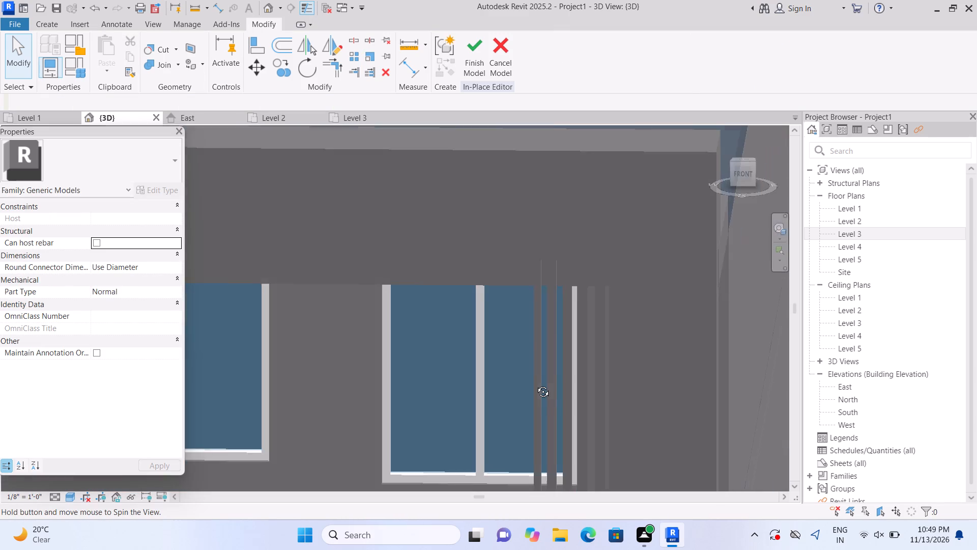
pyautogui.keyDown('shift'); pyautogui.moveTo(535, 384); pyautogui.dragTo(536, 383, button='middle'); pyautogui.keyUp('shift')
pyautogui.scroll(-6, 453, 415)
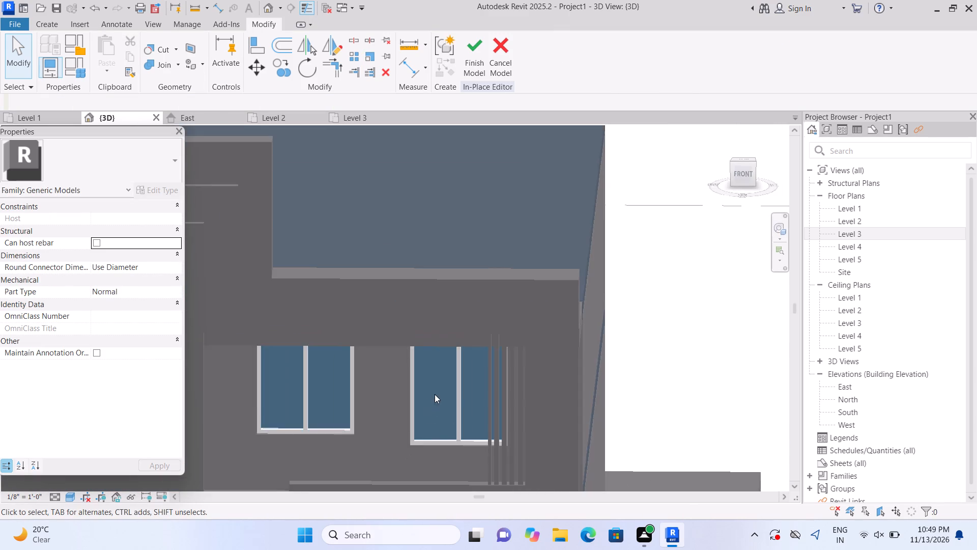
pyautogui.keyDown('shift'); pyautogui.moveTo(430, 435); pyautogui.dragTo(385, 447, button='middle'); pyautogui.keyUp('shift')
pyautogui.scroll(1, 379, 433)
pyautogui.moveTo(379, 432); pyautogui.dragTo(397, 341, button='middle')
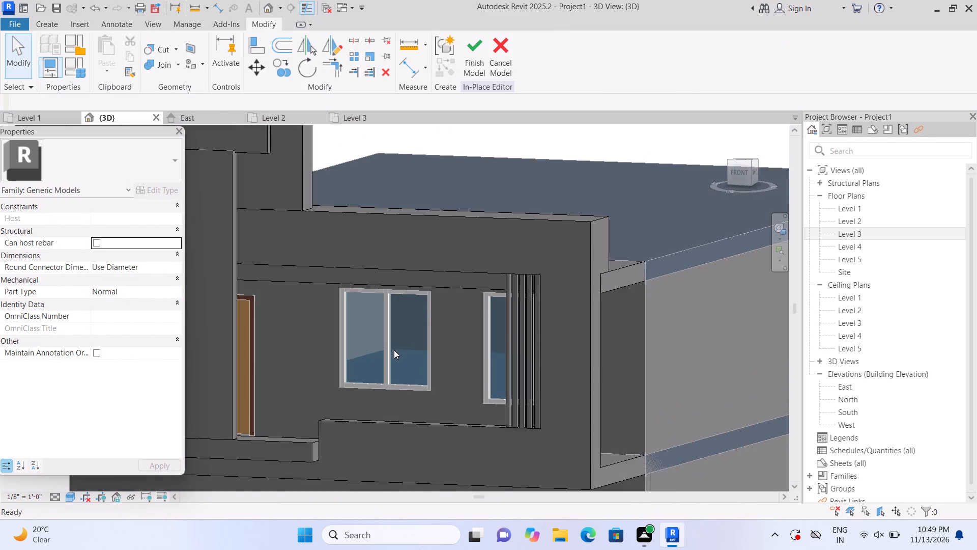
pyautogui.scroll(-5, 394, 350)
pyautogui.moveTo(371, 384); pyautogui.dragTo(421, 362, button='middle')
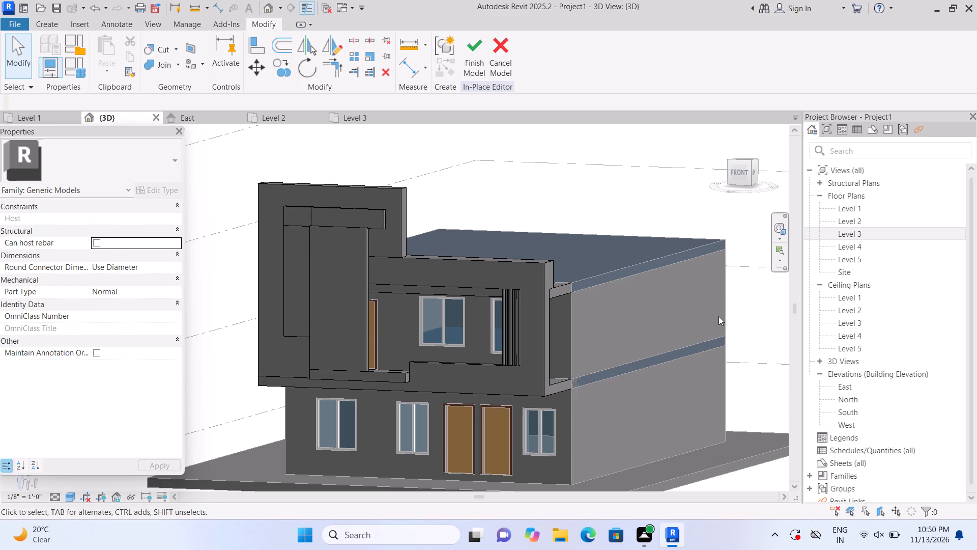
# Start another solid extrusion and set its work plane to the top face of the roof-level front parapet.
pyautogui.scroll(1, 718, 318)
pyautogui.keyDown('shift'); pyautogui.moveTo(721, 321); pyautogui.dragTo(565, 396, button='middle'); pyautogui.keyUp('shift')
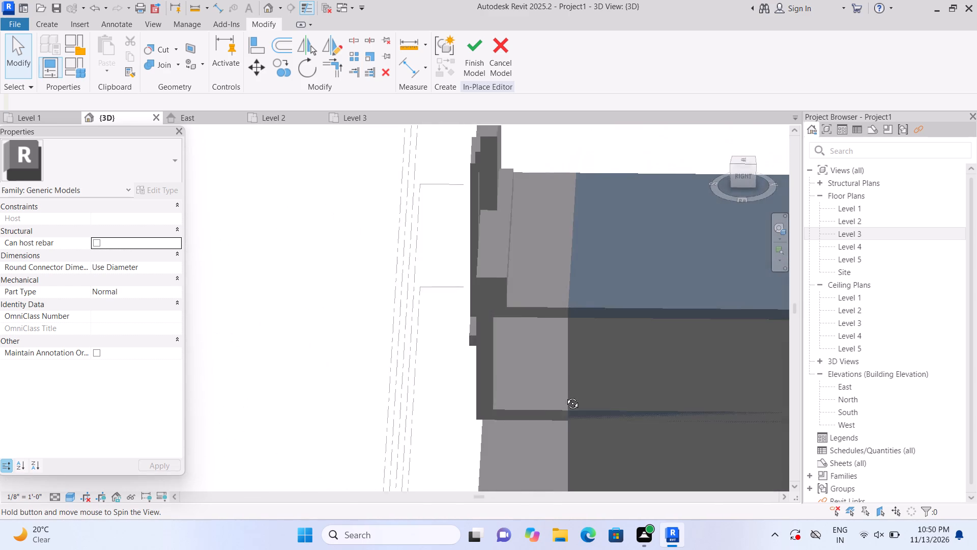
pyautogui.keyDown('shift'); pyautogui.moveTo(565, 396); pyautogui.dragTo(535, 395, button='middle'); pyautogui.keyUp('shift')
pyautogui.scroll(1, 397, 305)
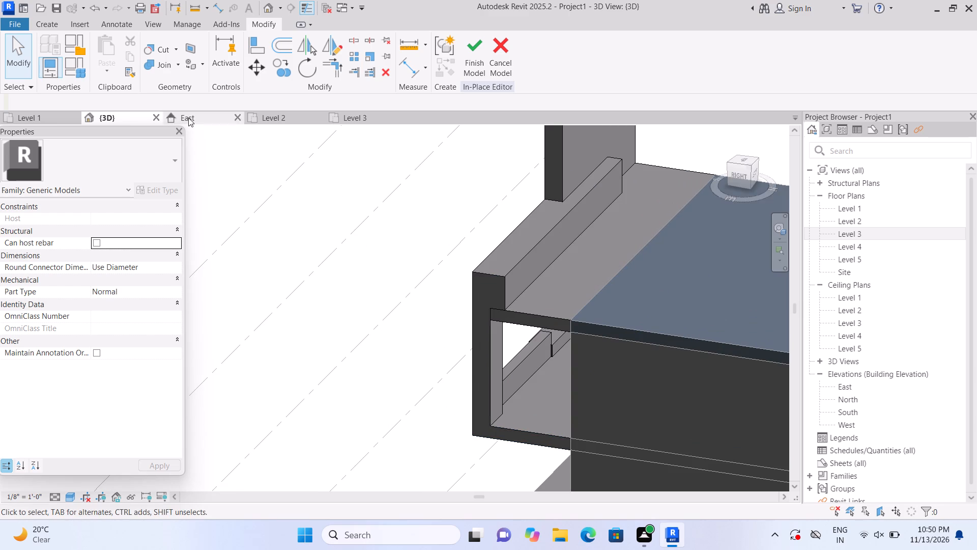
pyautogui.click(46, 26)
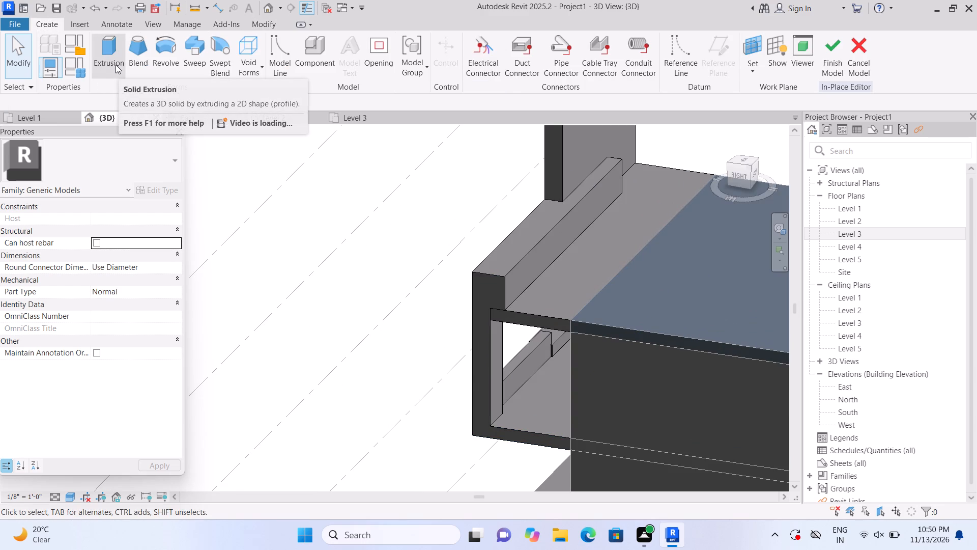
pyautogui.doubleClick(116, 65)
pyautogui.click(661, 75)
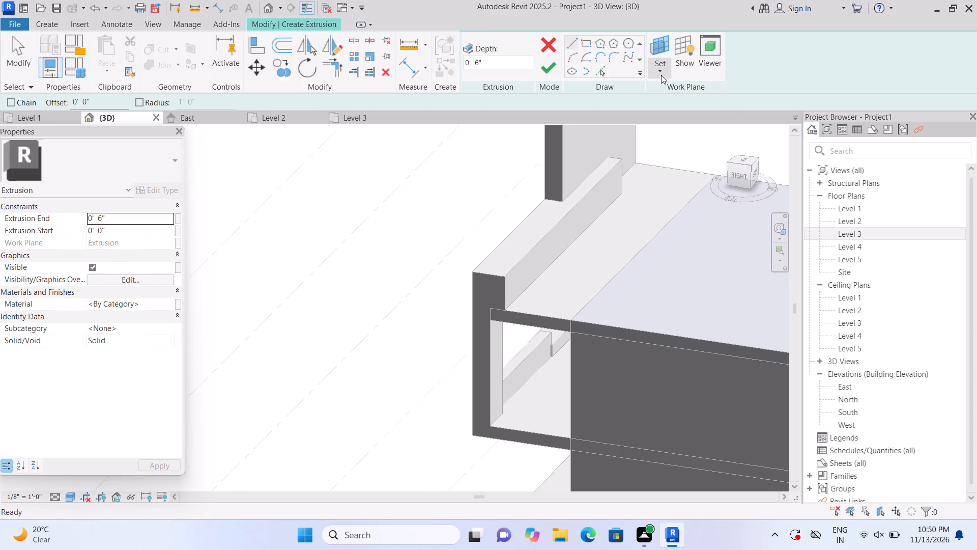
pyautogui.click(674, 120)
pyautogui.scroll(1, 545, 271)
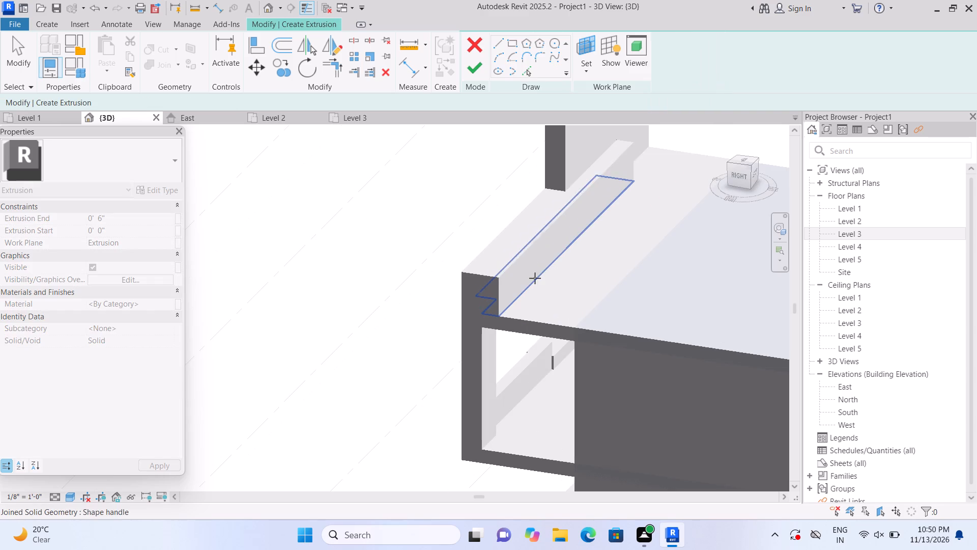
pyautogui.click(504, 241)
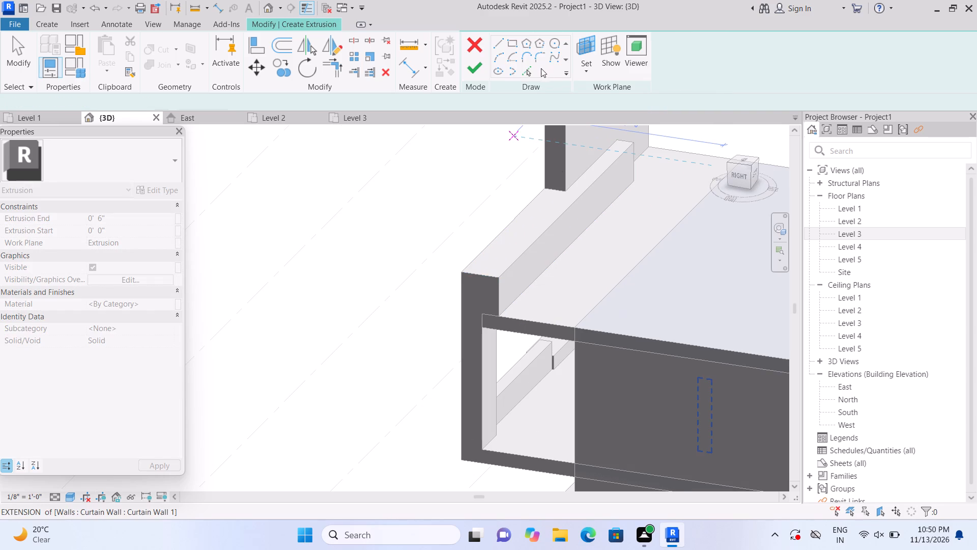
# Sketch a rectangle about 4' 1 1/2" long at the outer corner of the roof parapet's top face and finish the extrusion.
pyautogui.click(588, 40)
pyautogui.scroll(2, 482, 264)
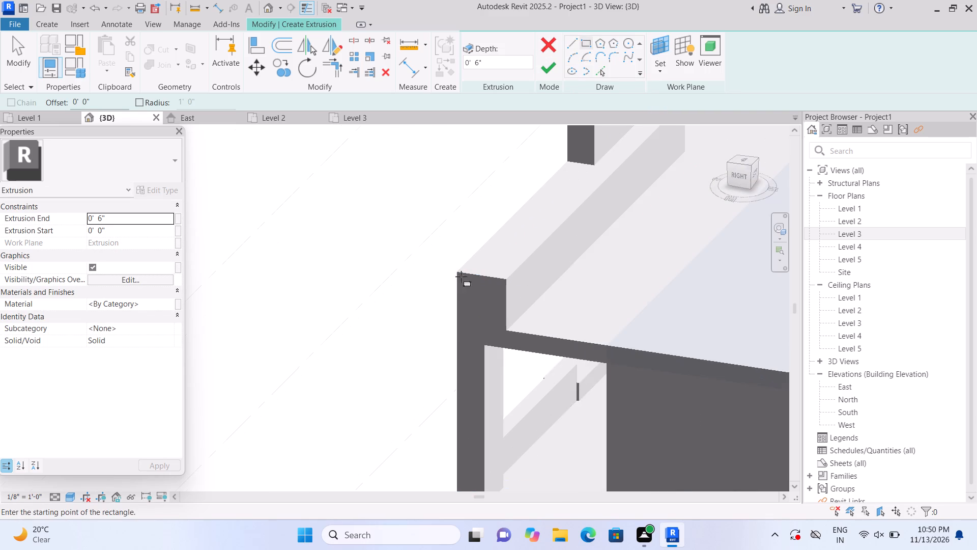
pyautogui.click(458, 272)
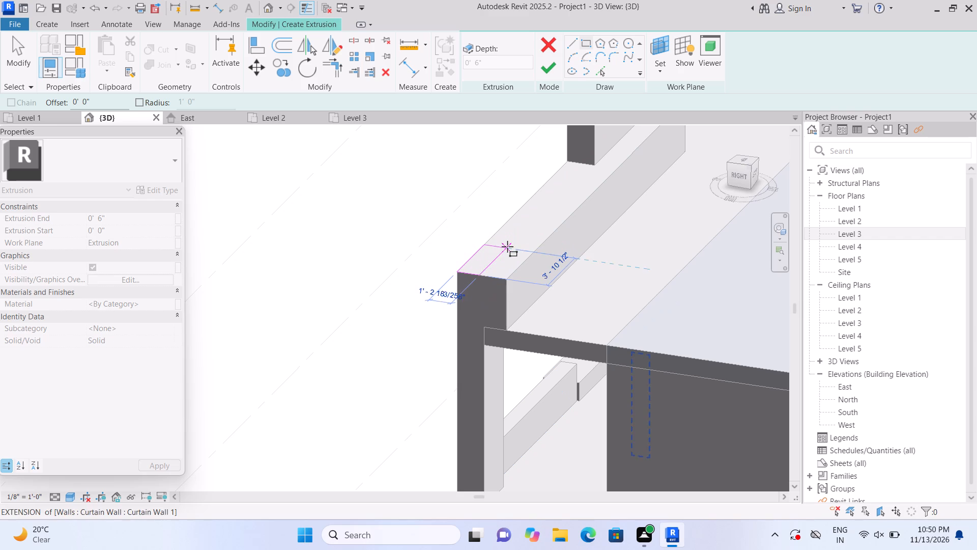
pyautogui.click(506, 242)
pyautogui.click(541, 64)
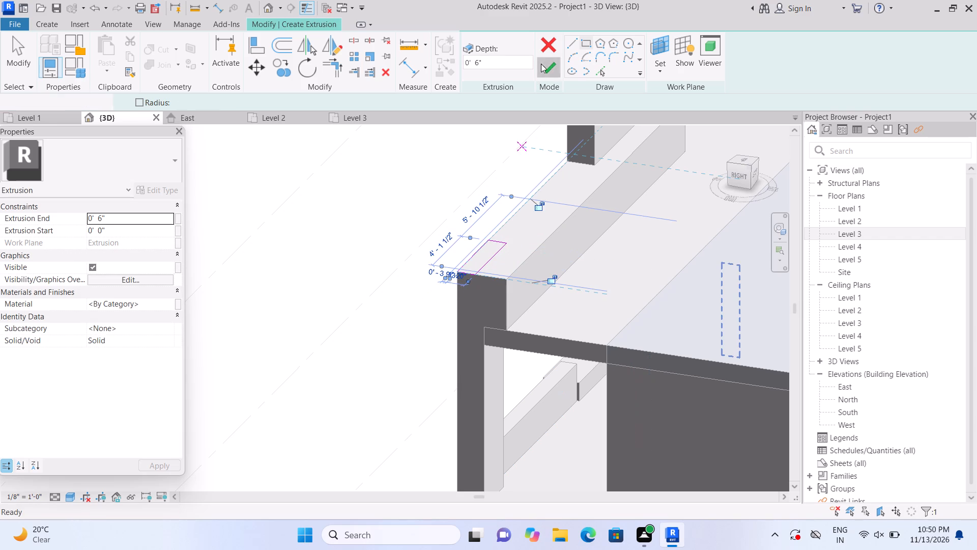
# Stretch the new block on the roof parapet upward to an extrusion height of about 1' 9".
pyautogui.keyDown('shift'); pyautogui.moveTo(349, 266); pyautogui.dragTo(356, 276, button='middle'); pyautogui.keyUp('shift')
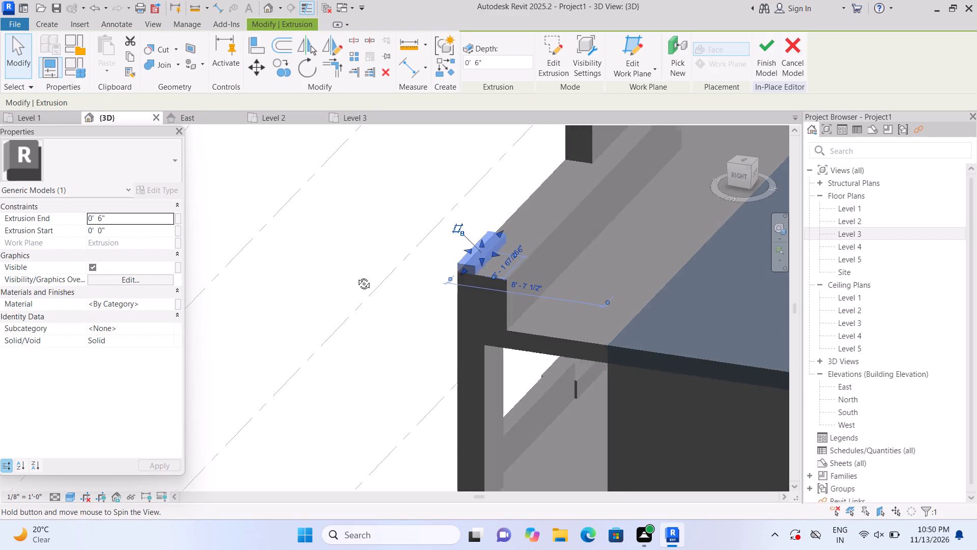
pyautogui.keyDown('shift'); pyautogui.moveTo(356, 276); pyautogui.dragTo(534, 239, button='middle'); pyautogui.keyUp('shift')
pyautogui.scroll(-1, 536, 243)
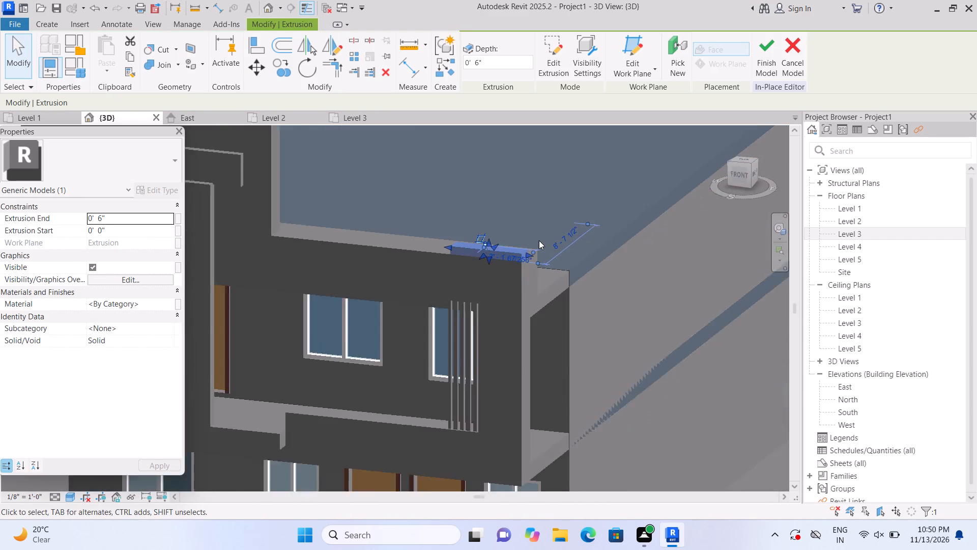
pyautogui.scroll(-2, 539, 240)
pyautogui.scroll(1, 516, 232)
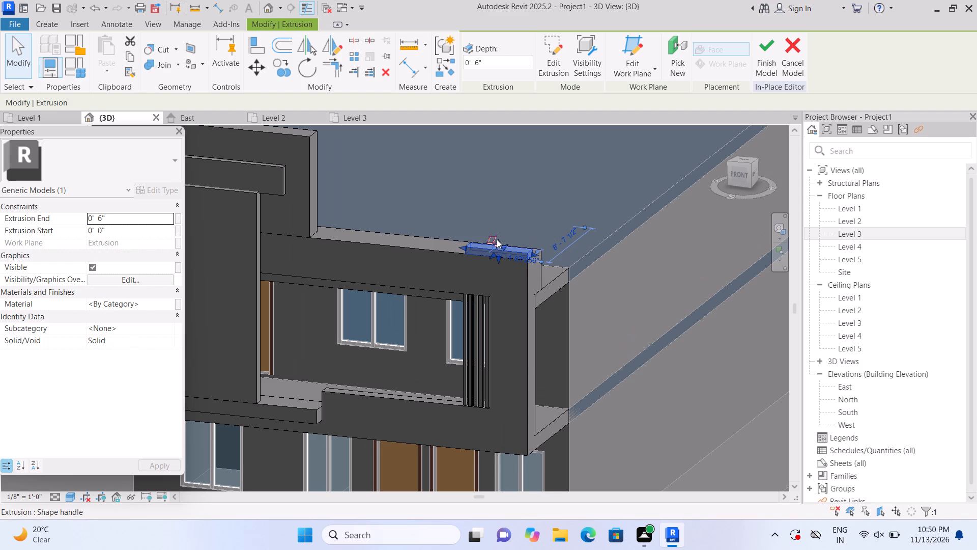
pyautogui.moveTo(497, 238); pyautogui.dragTo(496, 225)
pyautogui.scroll(6, 497, 258)
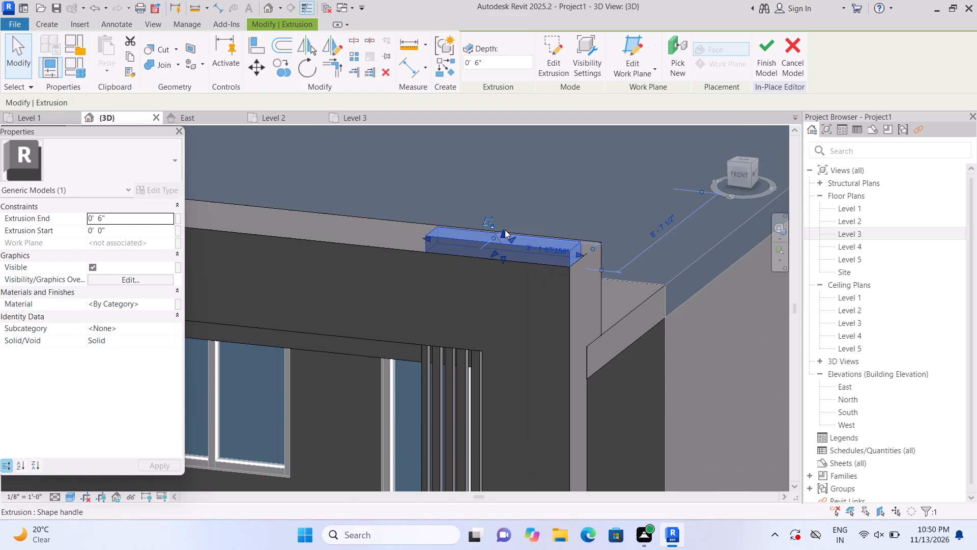
pyautogui.moveTo(503, 230); pyautogui.dragTo(509, 198)
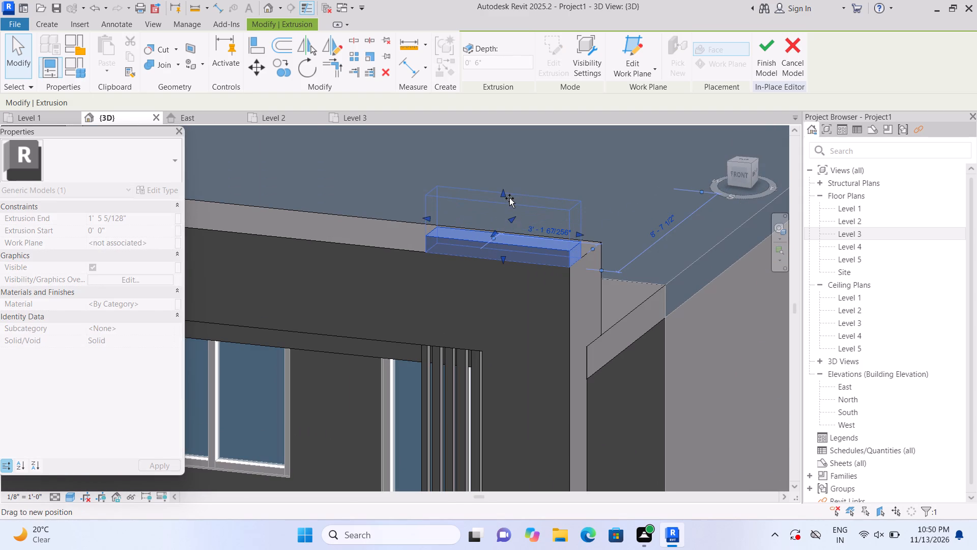
pyautogui.moveTo(509, 198); pyautogui.dragTo(510, 198)
pyautogui.scroll(-5, 514, 207)
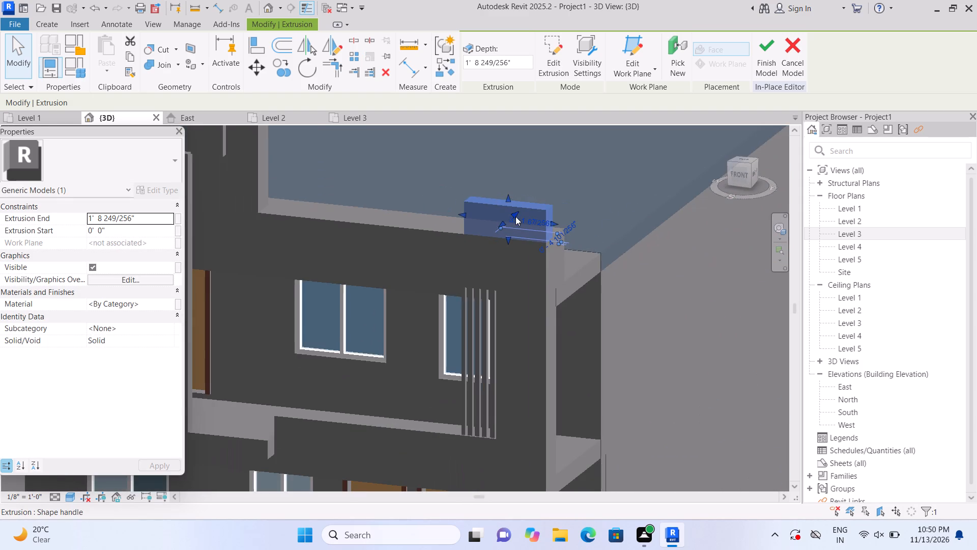
pyautogui.press('Escape')
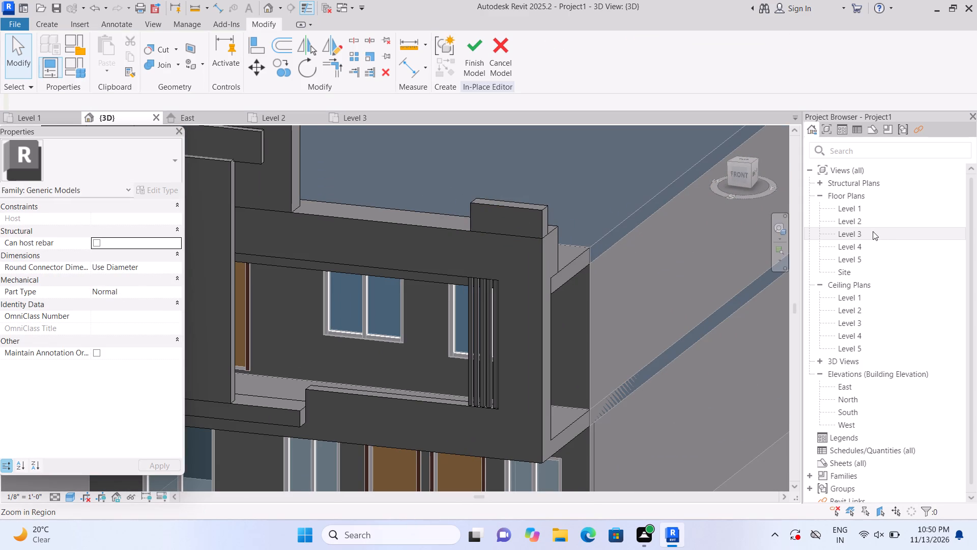
# Open the Level 3 floor plan.
pyautogui.tripleClick(869, 232)
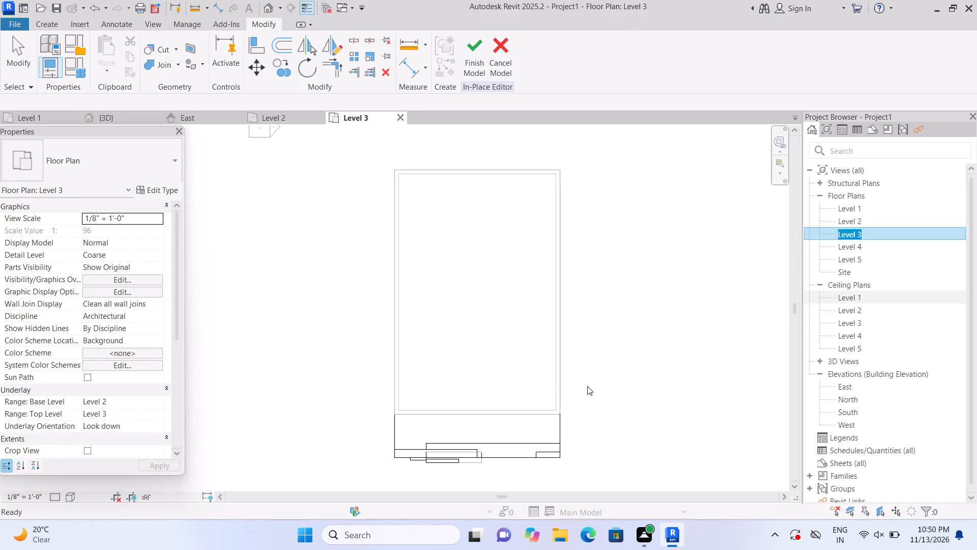
# Finish the in-place generic model and dismiss the save reminder without saving the project.
pyautogui.moveTo(556, 378); pyautogui.dragTo(520, 285, button='middle')
pyautogui.moveTo(471, 342); pyautogui.dragTo(428, 287, button='middle')
pyautogui.scroll(2, 462, 430)
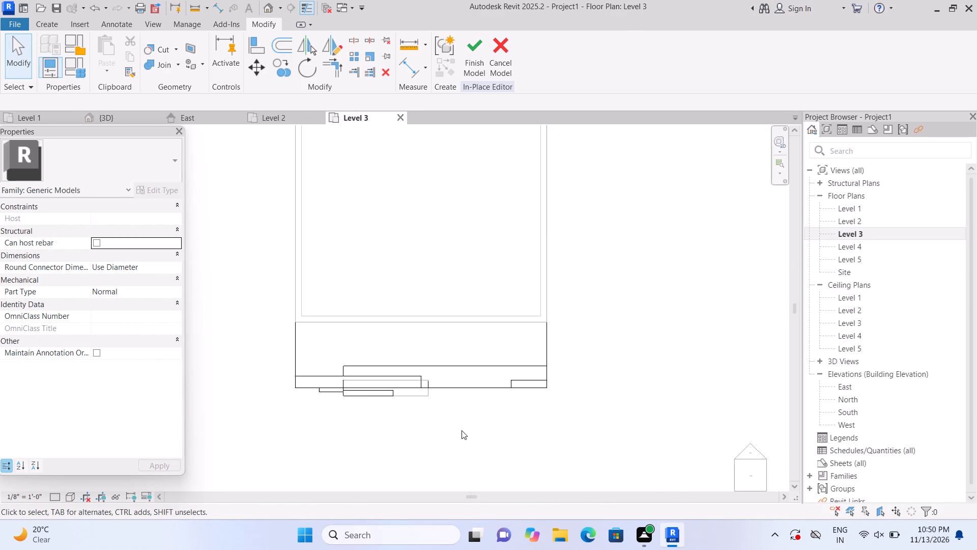
pyautogui.scroll(5, 462, 430)
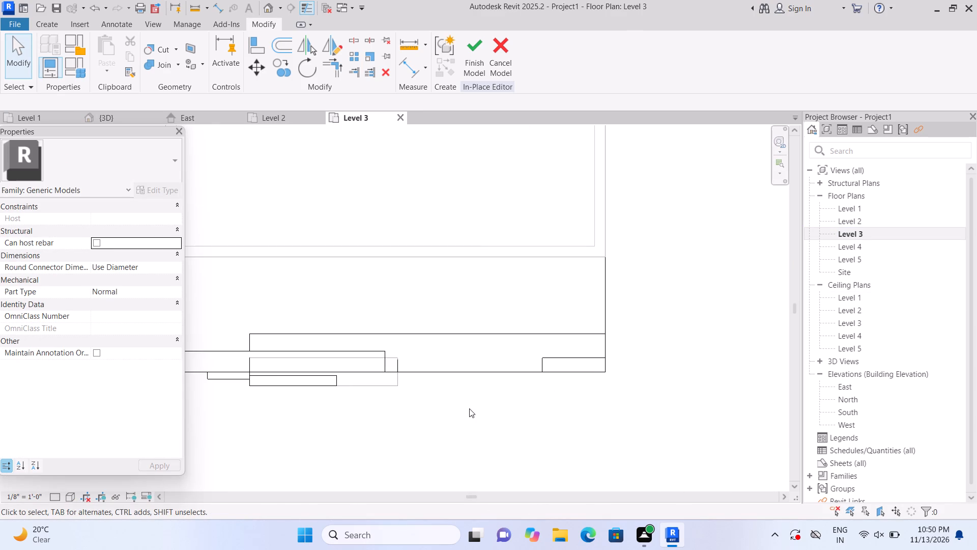
pyautogui.moveTo(469, 408); pyautogui.dragTo(530, 440, button='middle')
pyautogui.scroll(1, 525, 437)
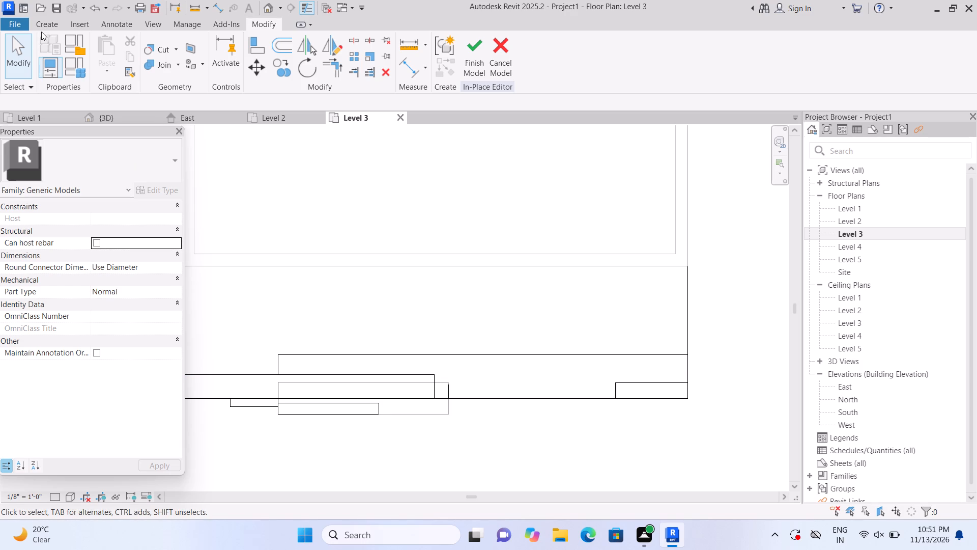
pyautogui.doubleClick(468, 68)
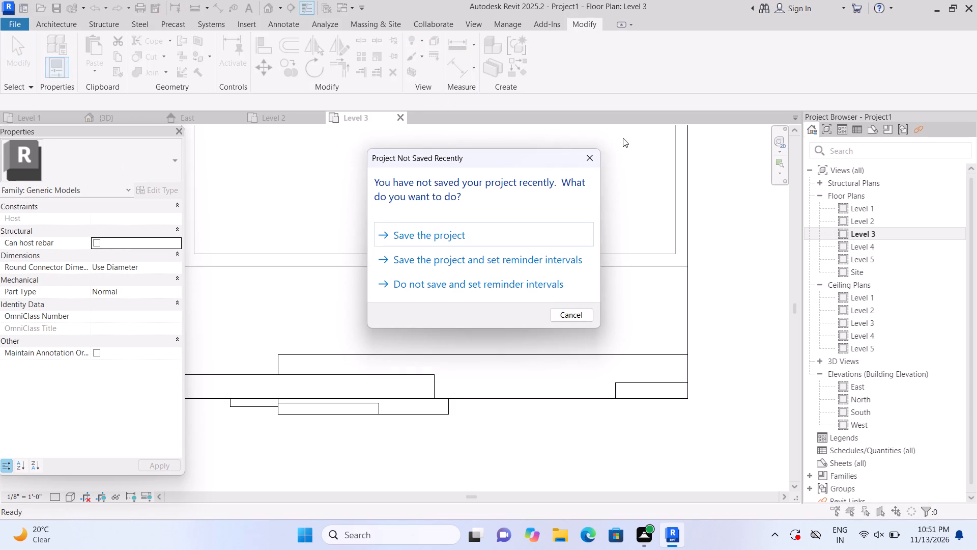
pyautogui.click(591, 159)
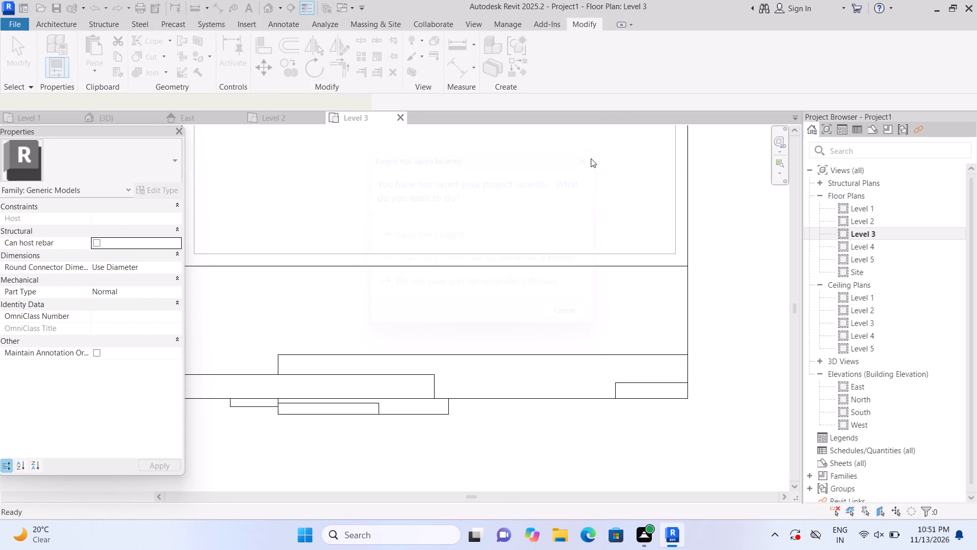
# Check the balcony front in the Level 2 floor plan and return to the Level 3 floor plan.
pyautogui.doubleClick(845, 222)
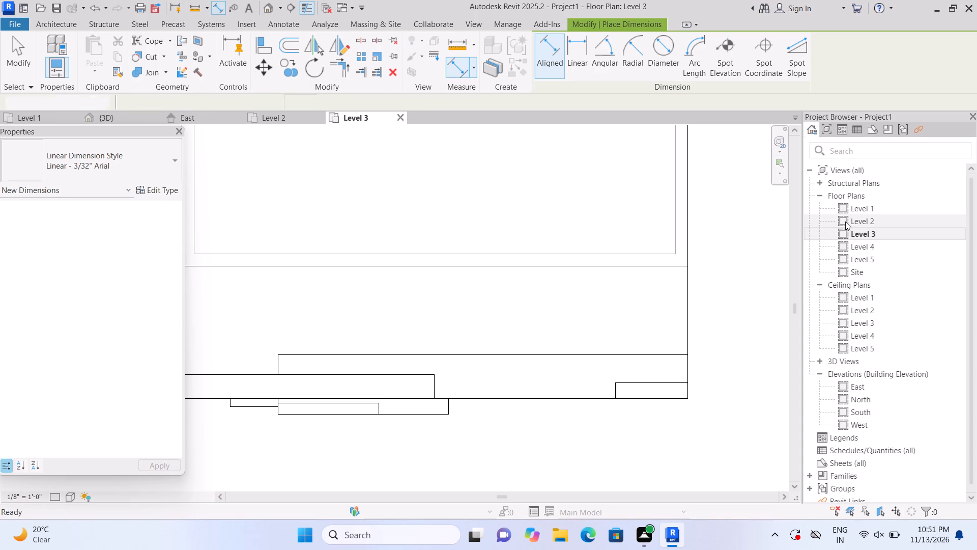
pyautogui.click(845, 222)
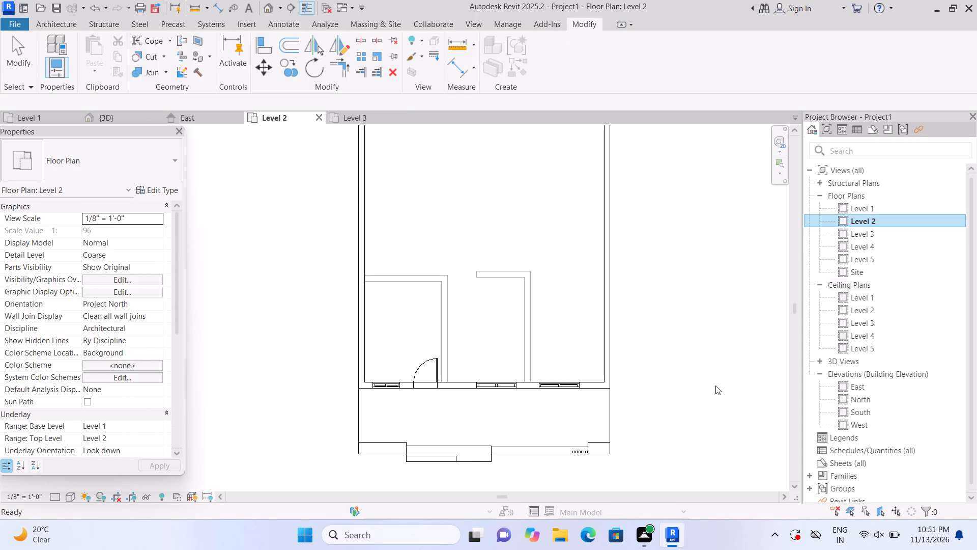
pyautogui.scroll(2, 622, 444)
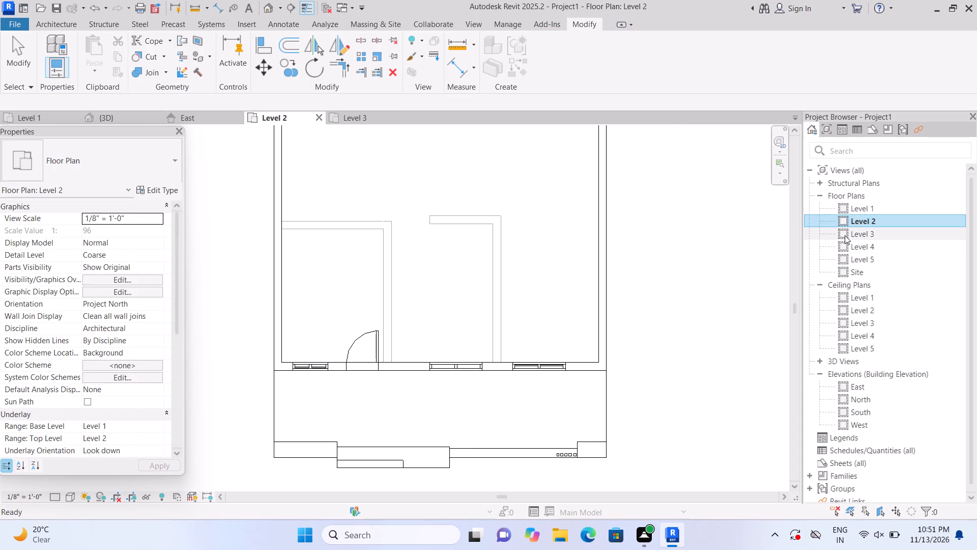
pyautogui.doubleClick(845, 234)
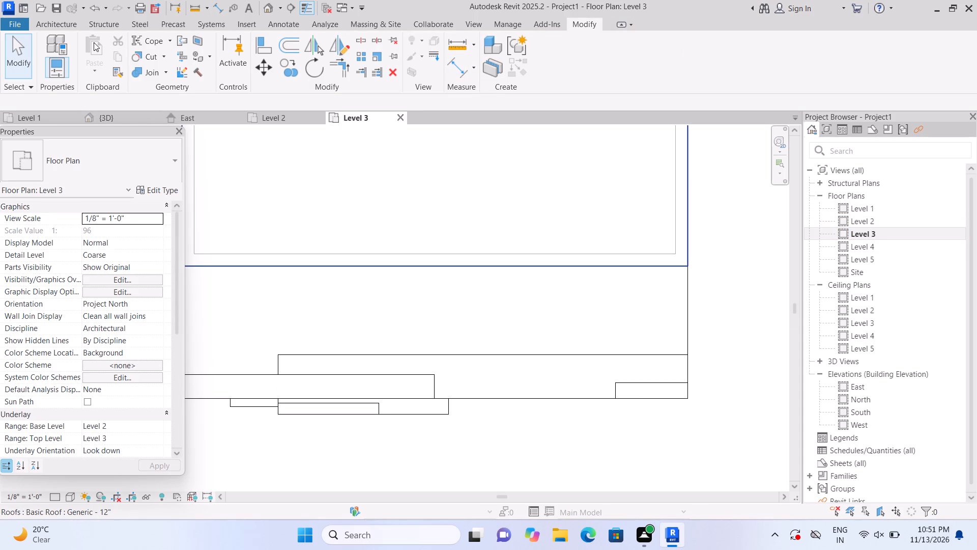
# Draw a Curtain Wall 1 wall about 11' 3" long between the two raised blocks on the front roof parapet.
pyautogui.click(65, 24)
pyautogui.click(59, 37)
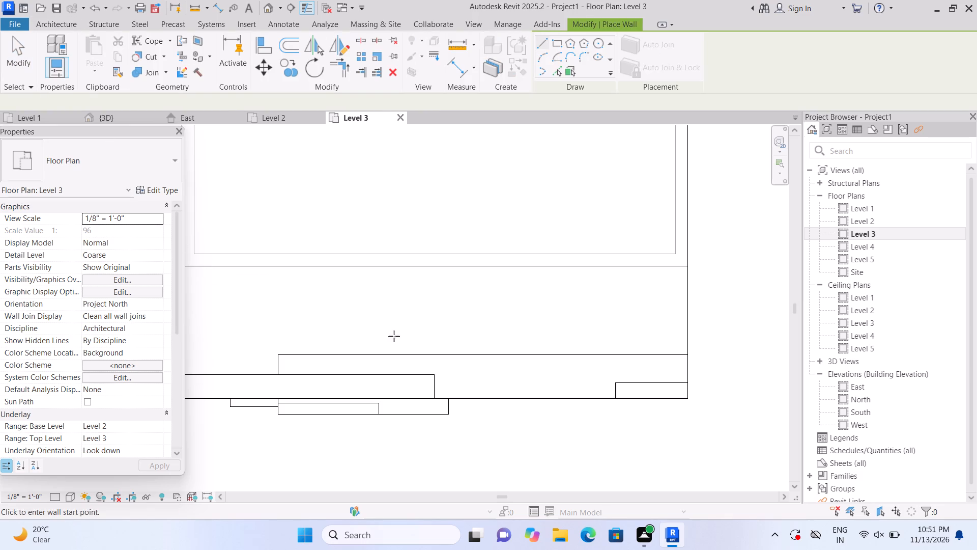
pyautogui.scroll(3, 451, 399)
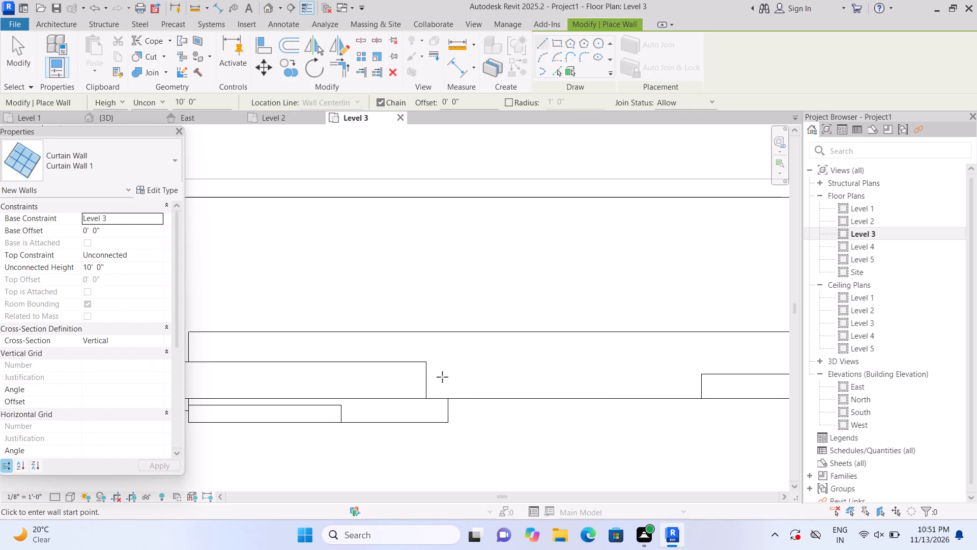
pyautogui.scroll(-2, 442, 377)
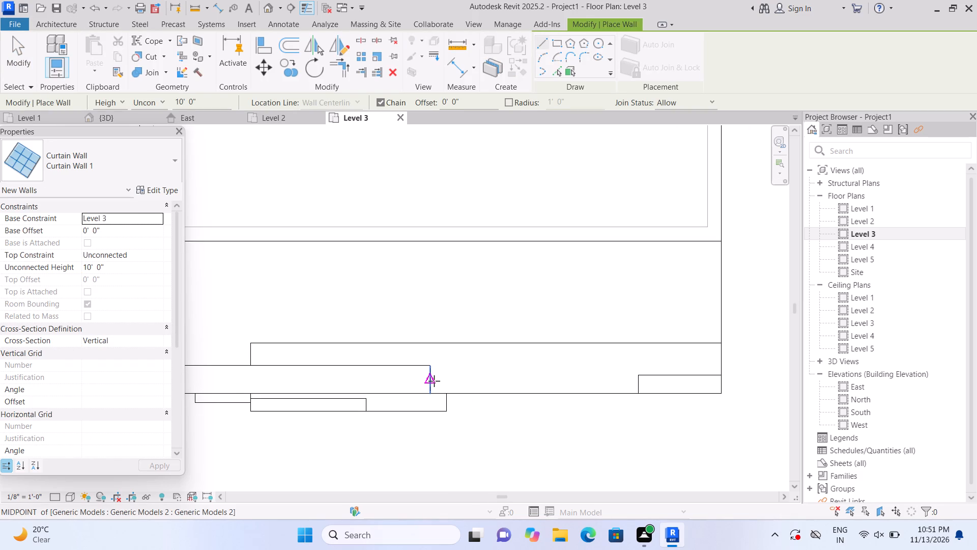
pyautogui.click(434, 381)
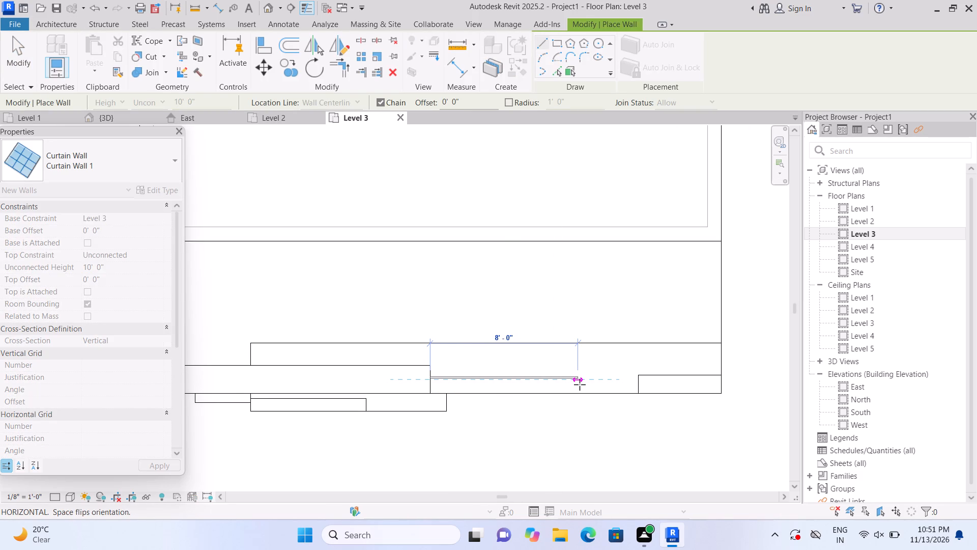
pyautogui.press('Escape')
pyautogui.scroll(3, 493, 425)
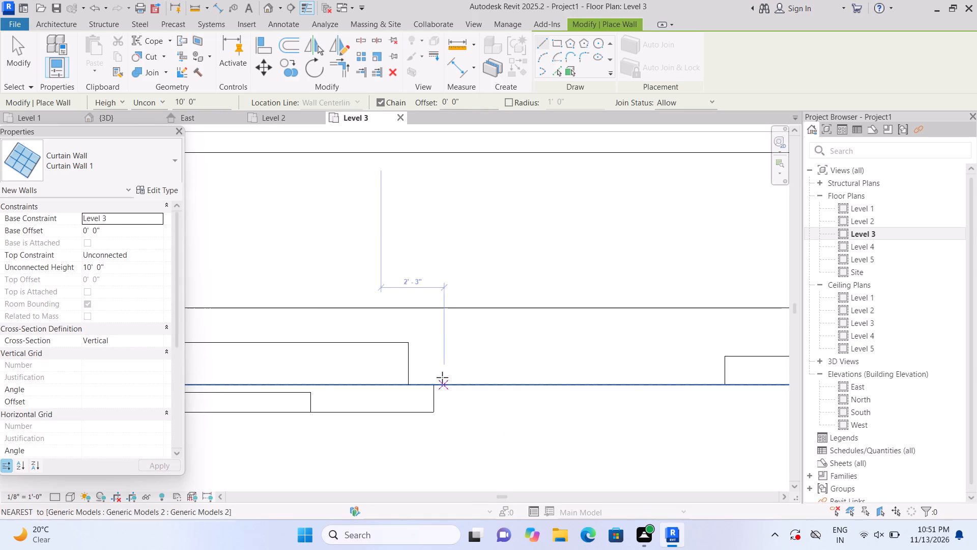
pyautogui.click(412, 377)
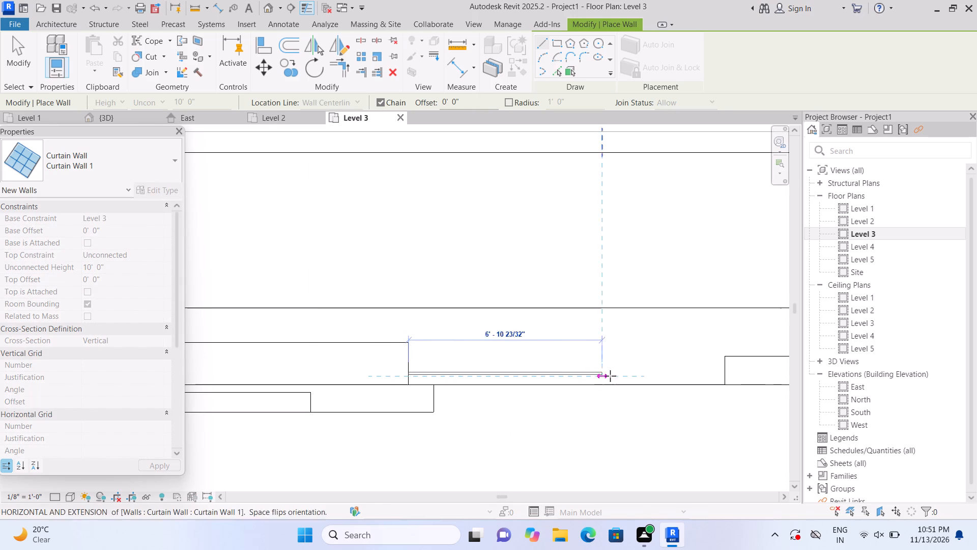
pyautogui.moveTo(612, 374); pyautogui.dragTo(529, 363, button='middle')
pyautogui.scroll(1, 538, 364)
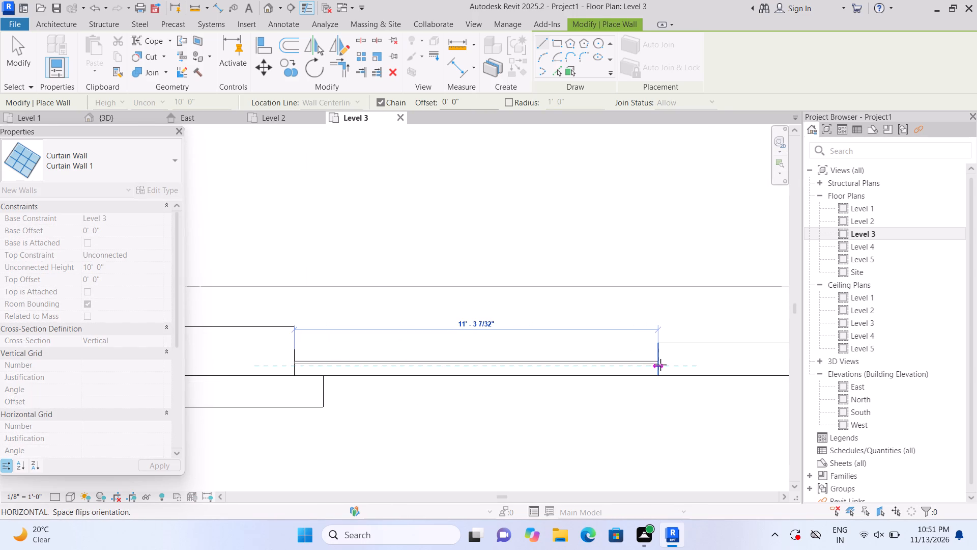
pyautogui.doubleClick(660, 365)
pyautogui.press('Escape')
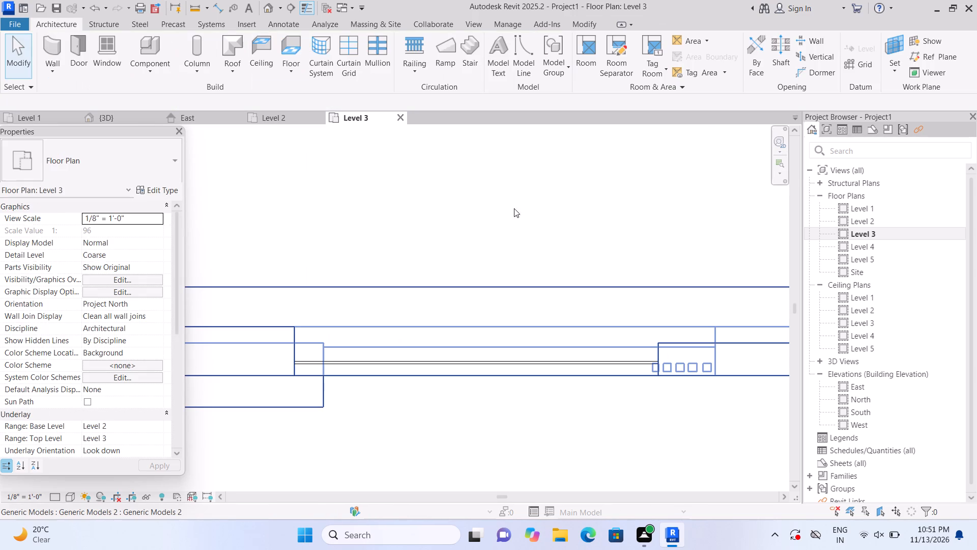
# In the 3D view, raise the bottom edge of the new curtain wall to a base offset of about 3' 5".
pyautogui.click(265, 7)
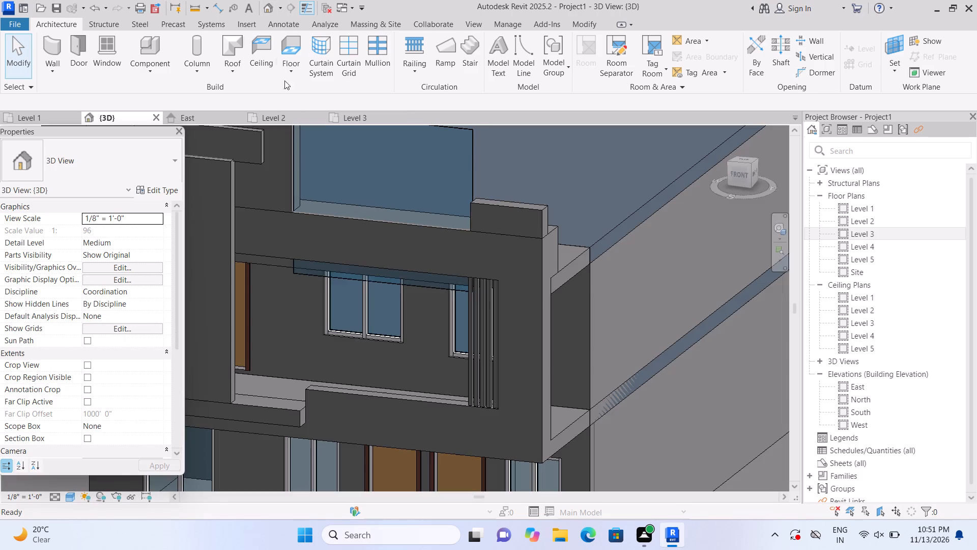
pyautogui.scroll(-2, 357, 221)
pyautogui.moveTo(328, 249); pyautogui.dragTo(356, 290, button='middle')
pyautogui.scroll(1, 353, 254)
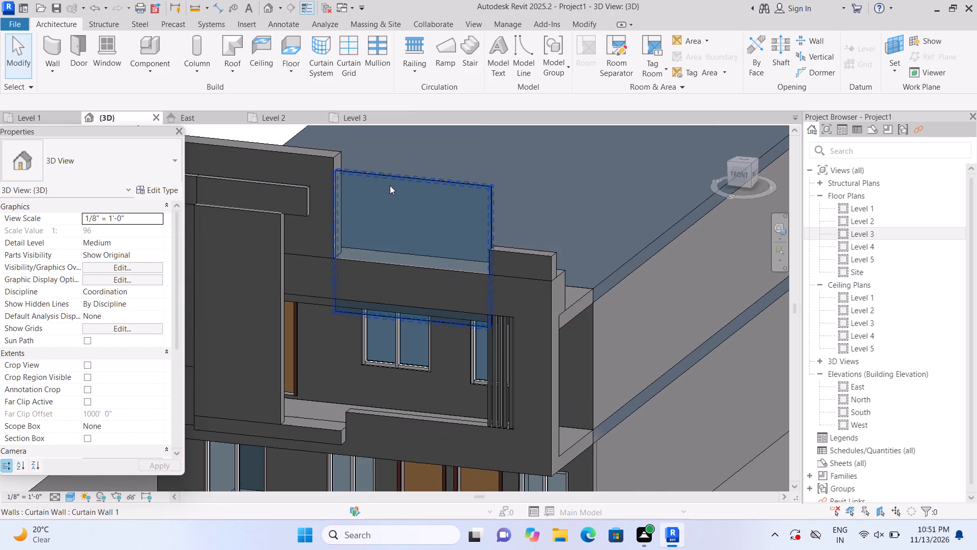
pyautogui.click(390, 185)
pyautogui.scroll(1, 396, 292)
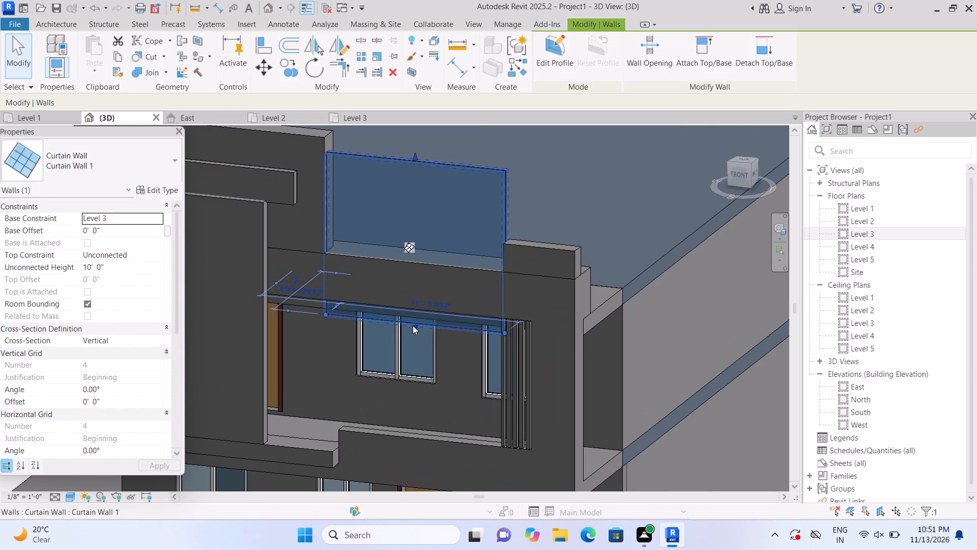
pyautogui.moveTo(414, 326); pyautogui.dragTo(416, 273)
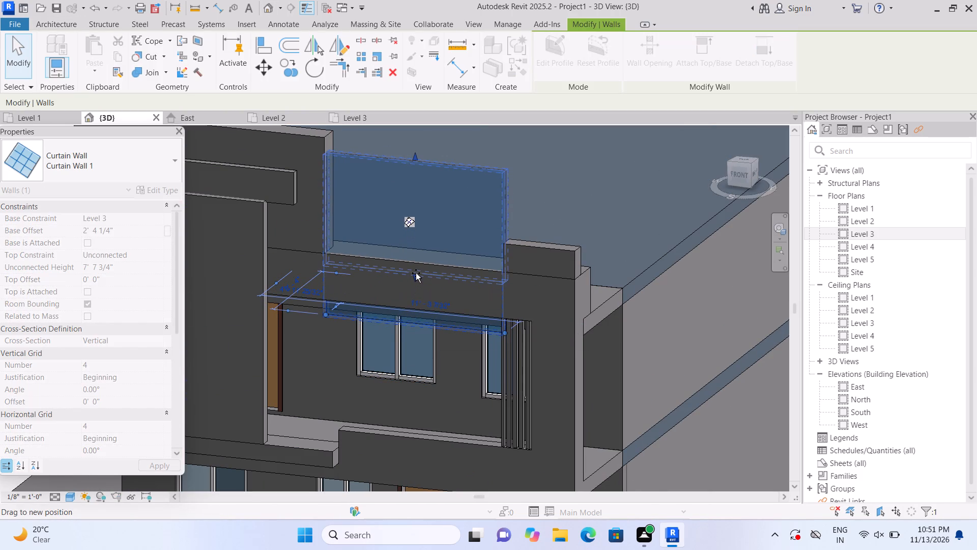
pyautogui.moveTo(416, 273); pyautogui.dragTo(417, 268)
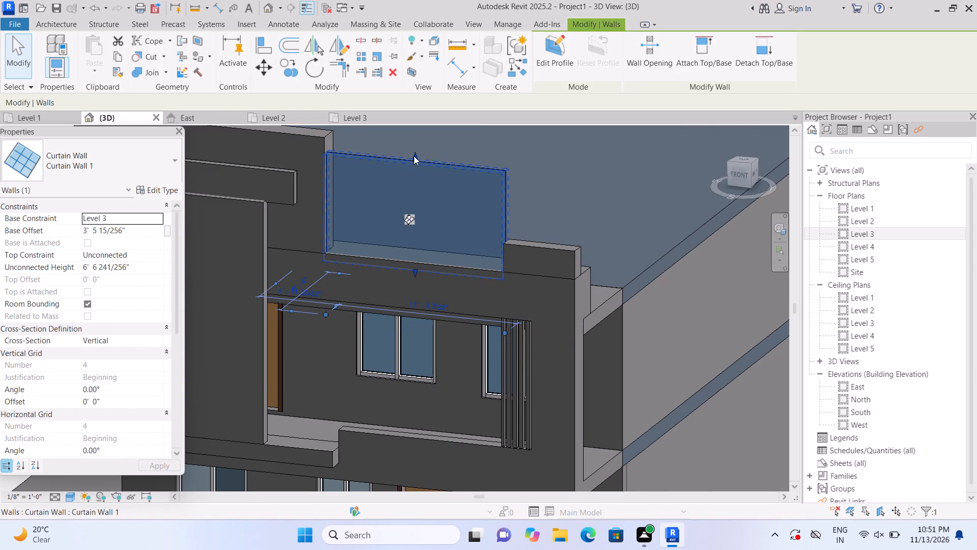
# Lower the curtain wall's top edge to slightly above the top of the adjoining corner parapet block.
pyautogui.moveTo(413, 154); pyautogui.dragTo(422, 218)
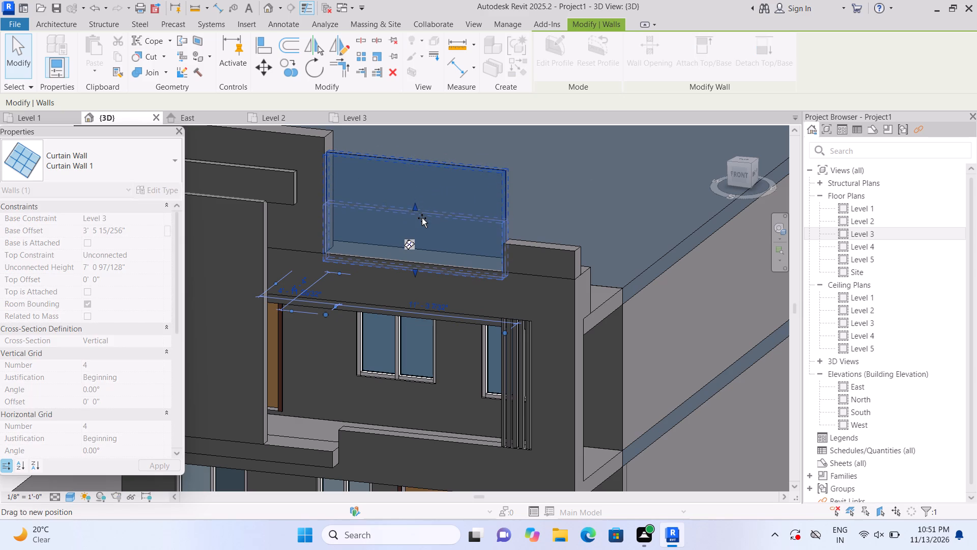
pyautogui.moveTo(422, 218); pyautogui.dragTo(422, 210)
pyautogui.press('Escape')
# Edit the generic model in place and stretch the corner parapet block upward to an extrusion end of about 3' 1 3/4".
pyautogui.scroll(1, 526, 258)
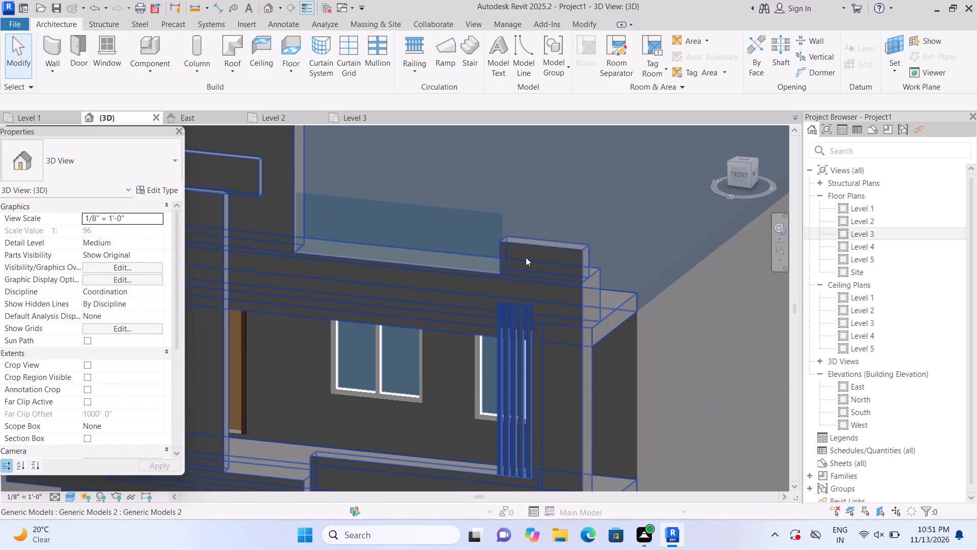
pyautogui.doubleClick(526, 251)
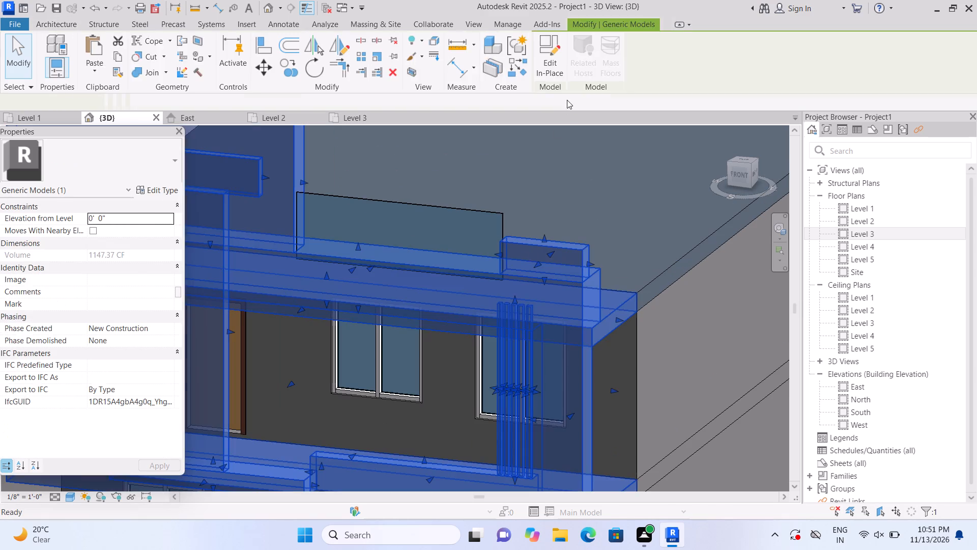
pyautogui.click(561, 253)
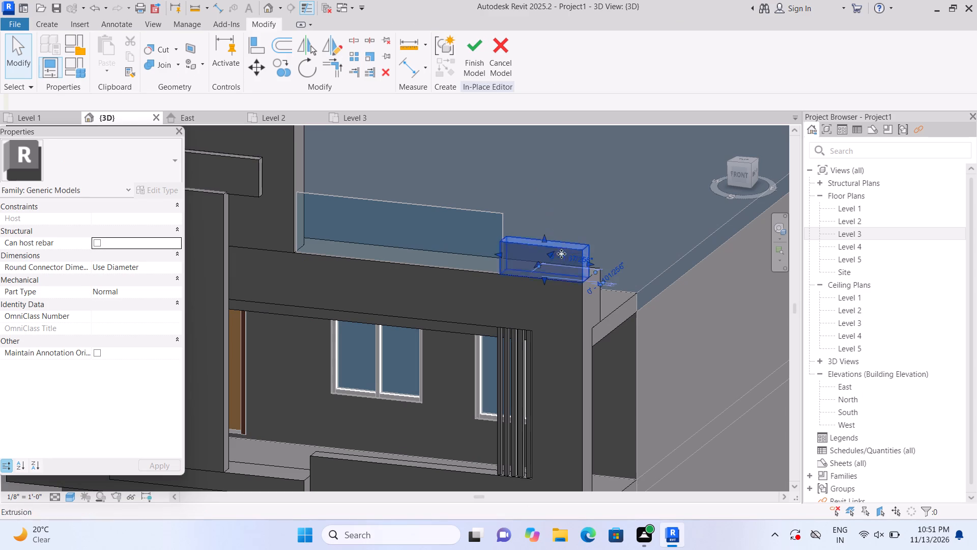
pyautogui.scroll(3, 554, 253)
pyautogui.moveTo(540, 232); pyautogui.dragTo(542, 212)
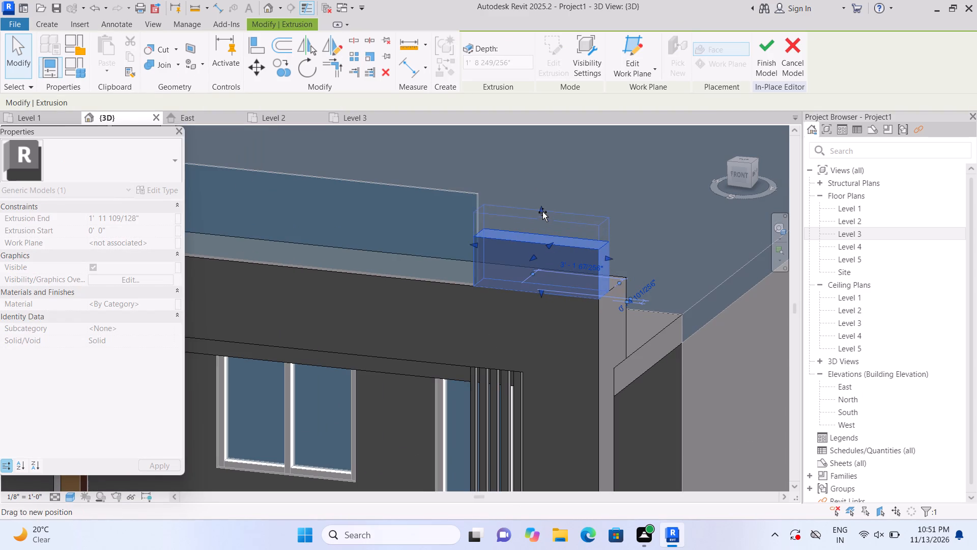
pyautogui.moveTo(542, 212); pyautogui.dragTo(543, 200)
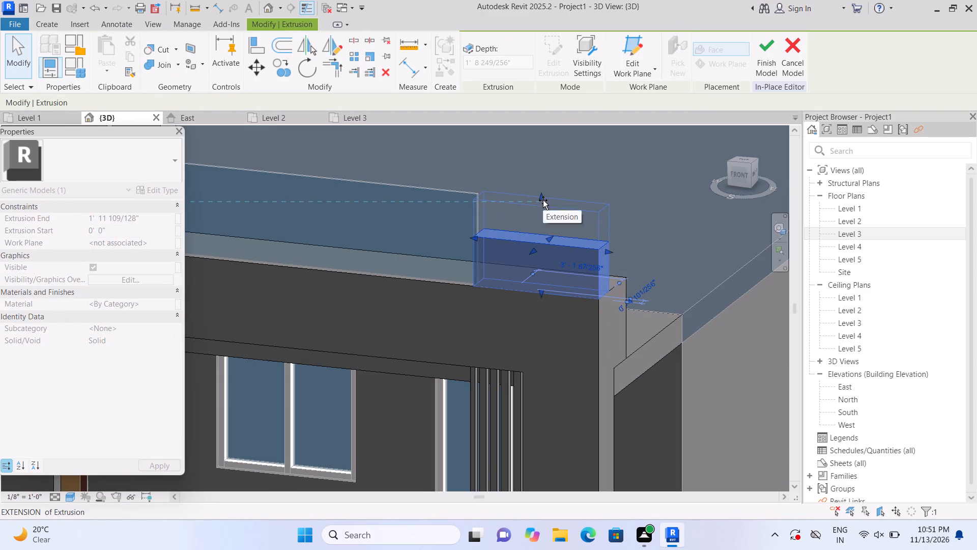
pyautogui.moveTo(543, 200); pyautogui.dragTo(542, 195)
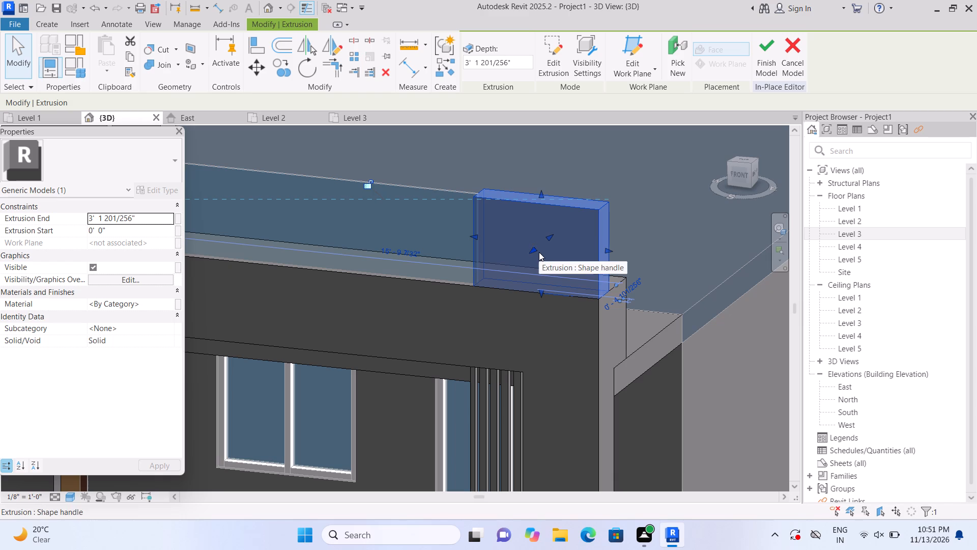
pyautogui.scroll(1, 528, 229)
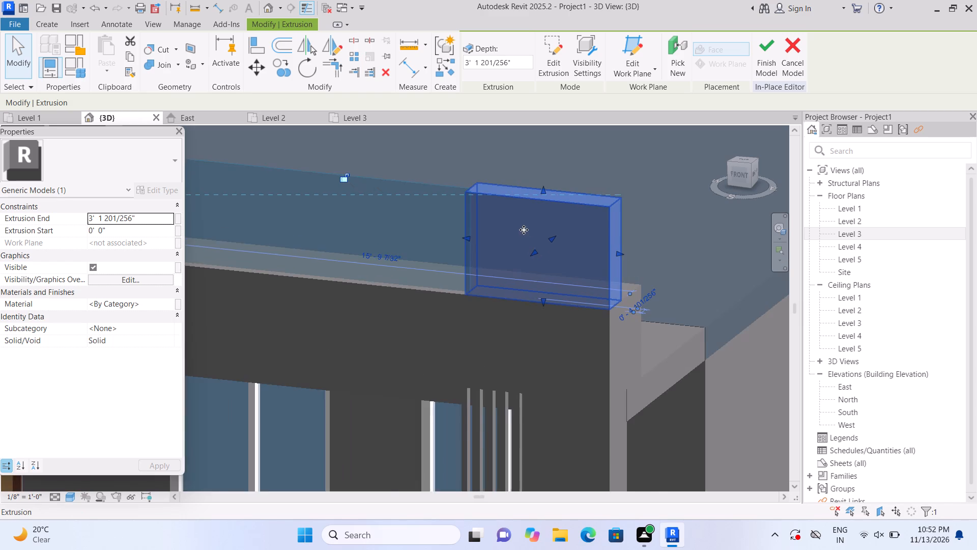
pyautogui.scroll(2, 524, 230)
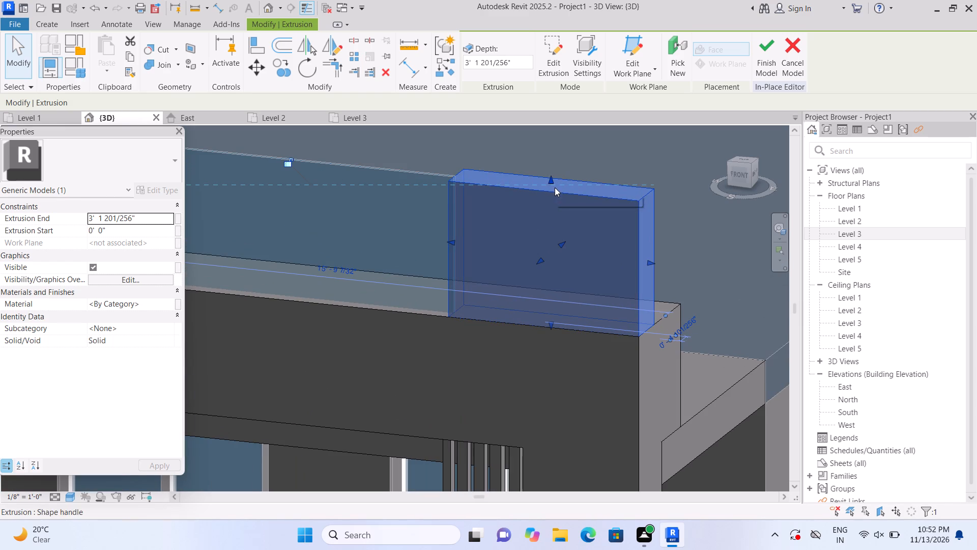
pyautogui.press('Escape')
# Finish editing the in-place generic model.
pyautogui.scroll(-6, 561, 186)
pyautogui.scroll(-1, 450, 273)
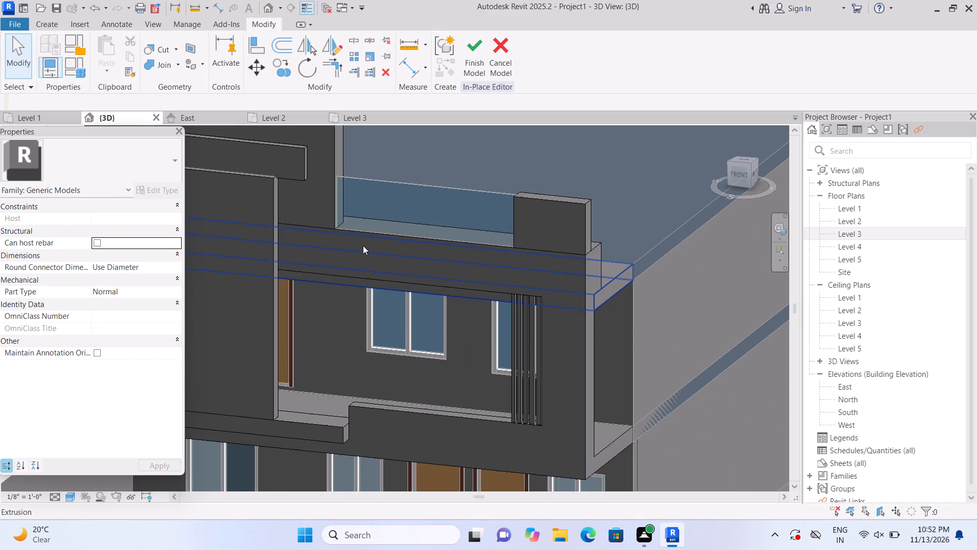
pyautogui.moveTo(361, 241); pyautogui.dragTo(371, 290, button='middle')
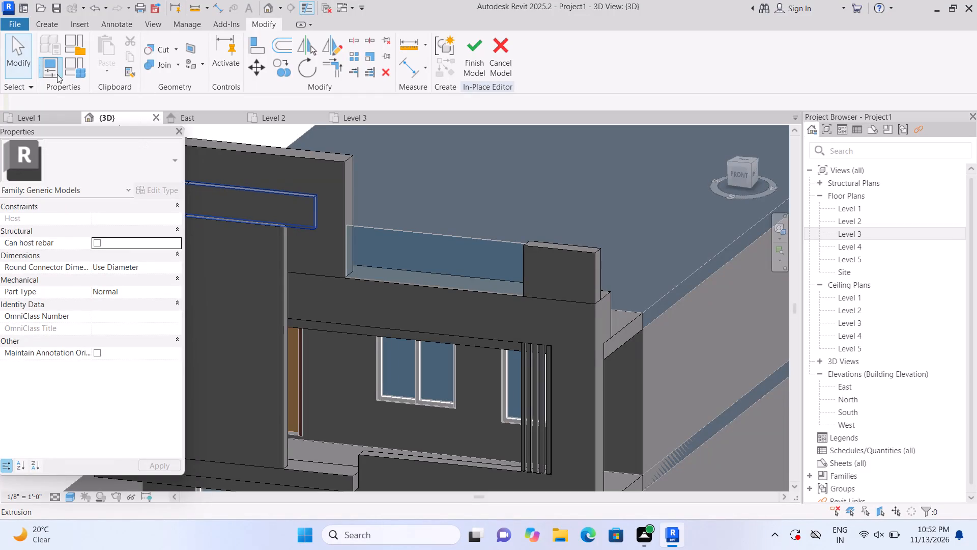
pyautogui.click(50, 22)
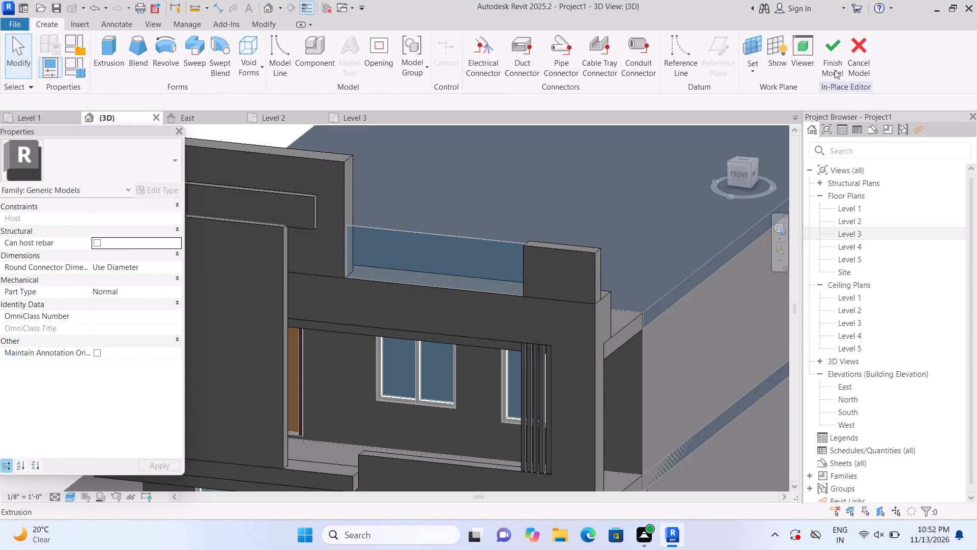
pyautogui.click(835, 70)
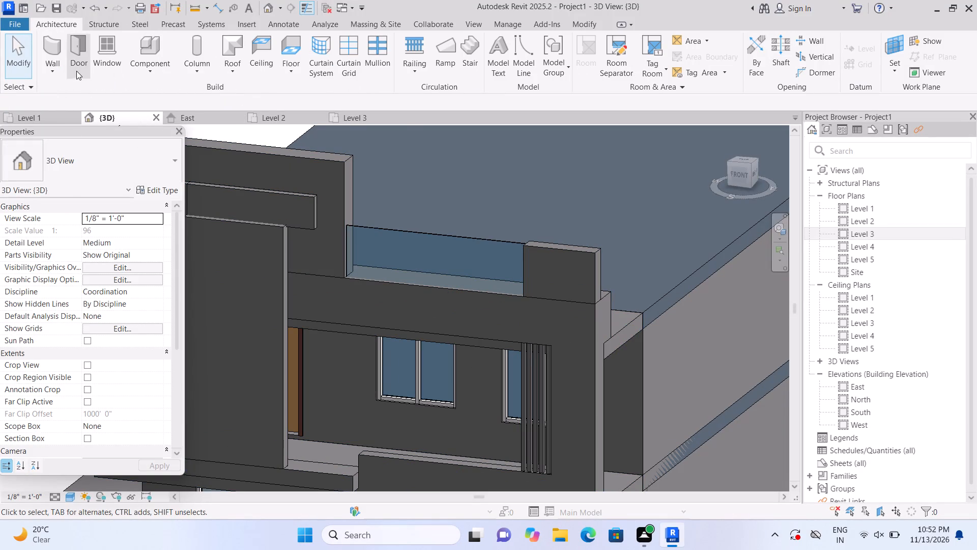
# Place a 2.5" x 5" rectangular mullion along the top edge of the glass curtain-wall parapet.
pyautogui.click(379, 62)
pyautogui.scroll(1, 415, 190)
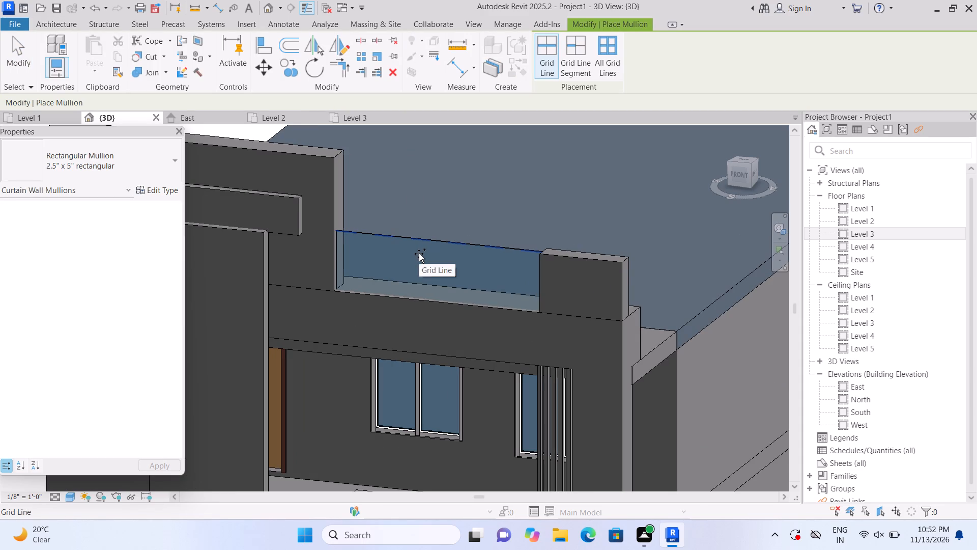
pyautogui.click(419, 254)
pyautogui.click(421, 297)
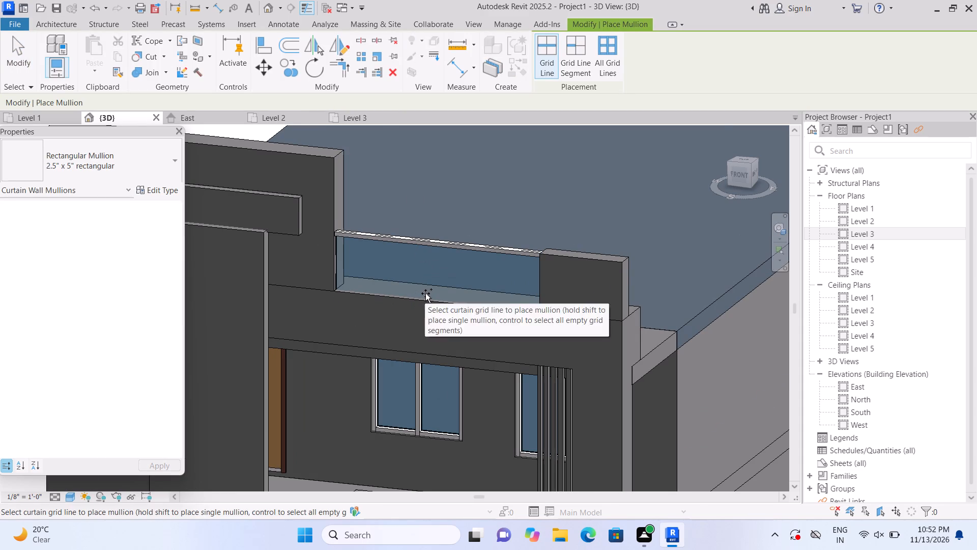
pyautogui.scroll(-7, 425, 293)
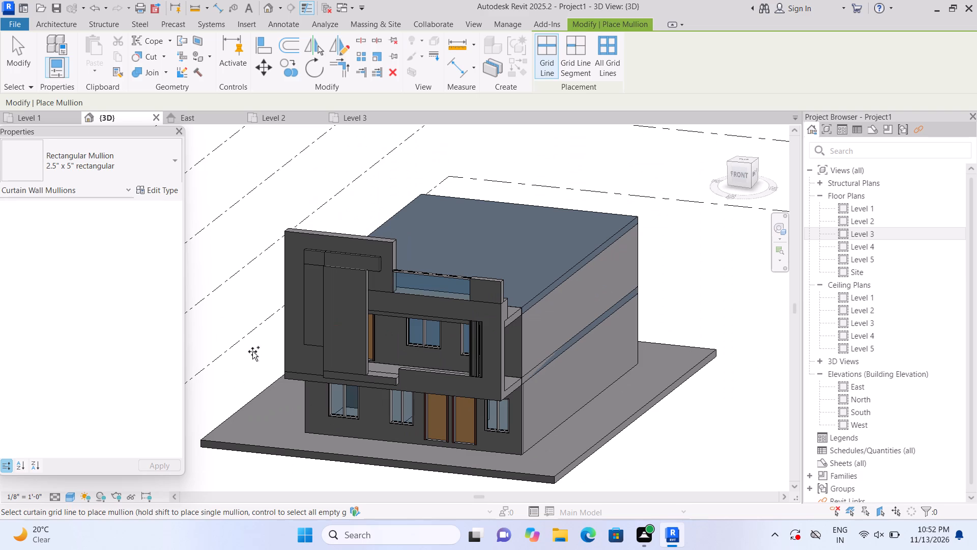
pyautogui.press('Escape')
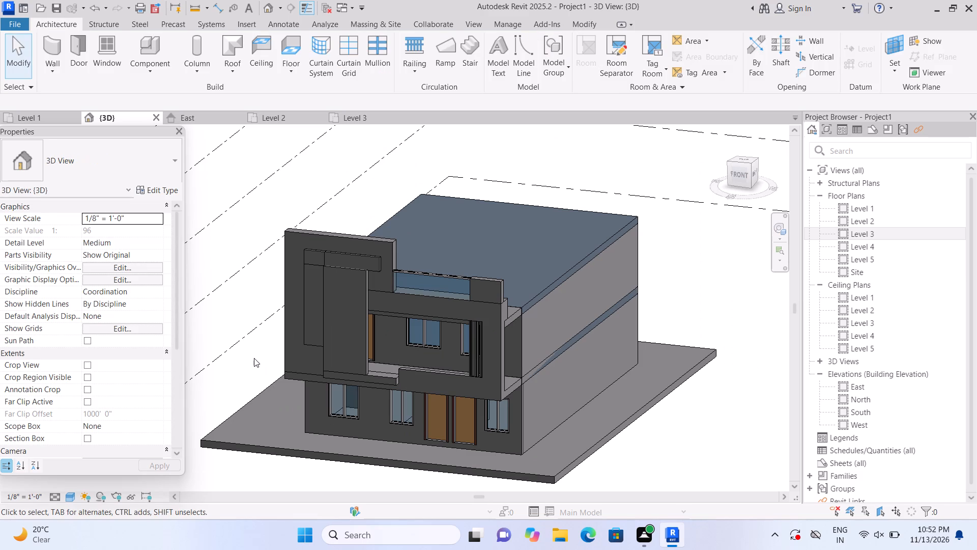
# Examine the building's façade, parapet and balcony from the front and the side in the 3D view.
pyautogui.scroll(-1, 327, 383)
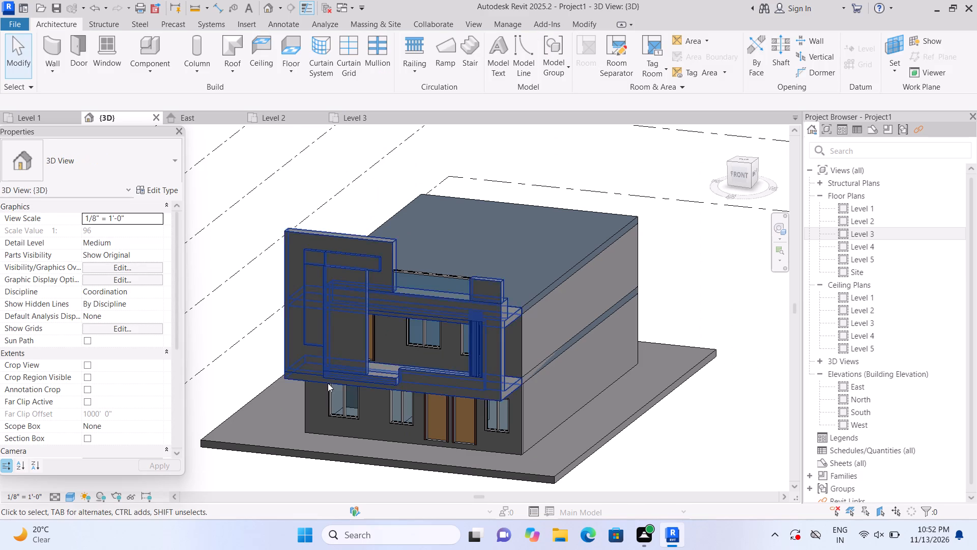
pyautogui.scroll(-1, 328, 383)
pyautogui.scroll(1, 267, 504)
pyautogui.moveTo(287, 459); pyautogui.dragTo(285, 418, button='middle')
pyautogui.scroll(2, 288, 421)
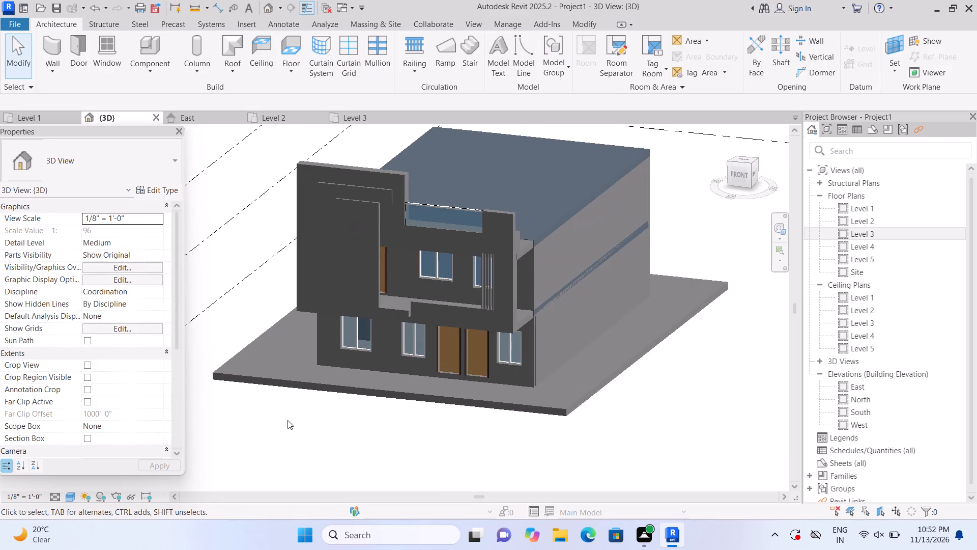
pyautogui.moveTo(302, 419); pyautogui.dragTo(302, 449, button='middle')
pyautogui.scroll(1, 300, 336)
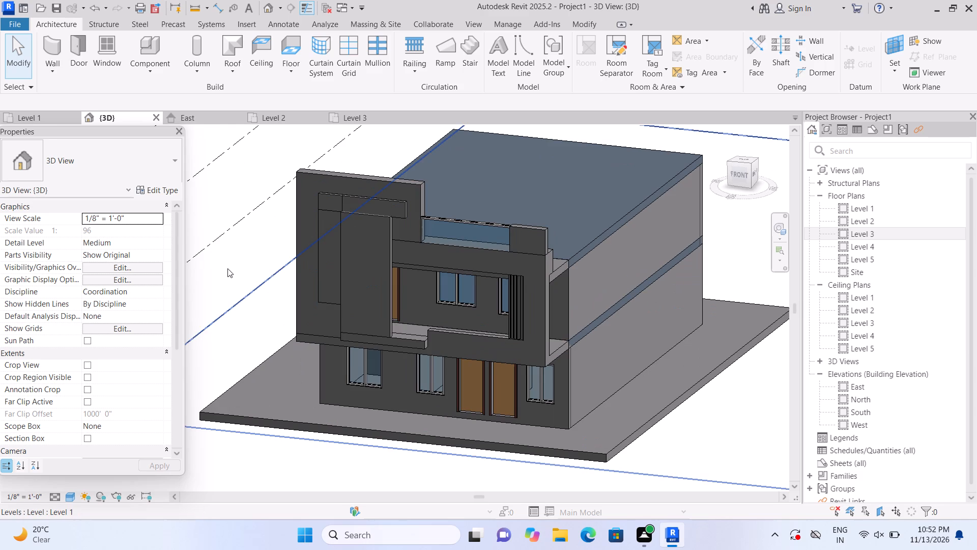
pyautogui.scroll(1, 227, 270)
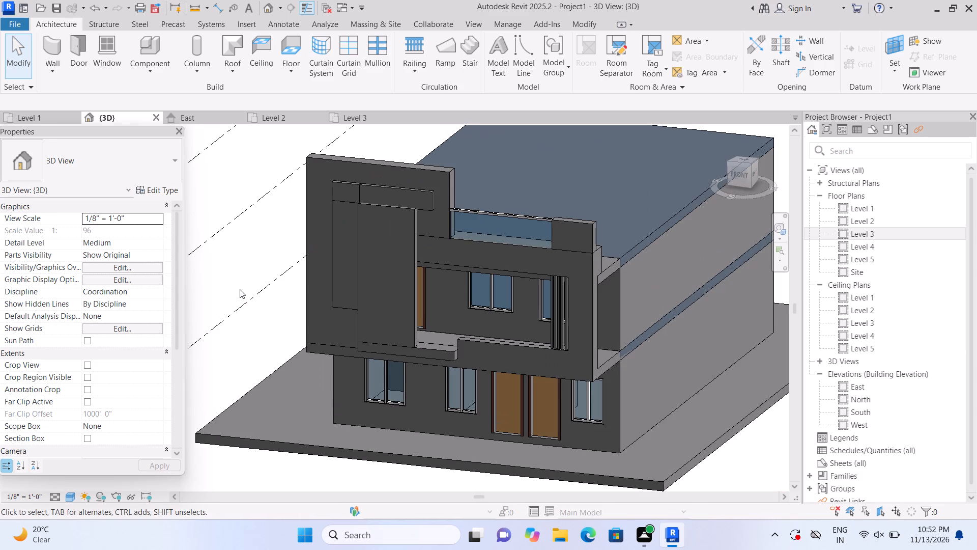
pyautogui.keyDown('shift'); pyautogui.moveTo(355, 461); pyautogui.dragTo(291, 455, button='middle'); pyautogui.keyUp('shift')
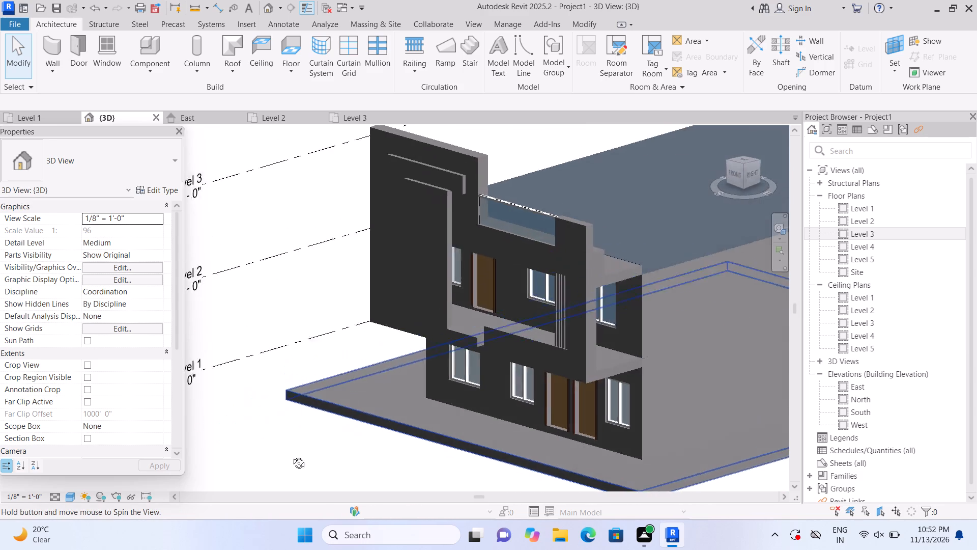
pyautogui.keyDown('shift'); pyautogui.moveTo(291, 455); pyautogui.dragTo(192, 413, button='middle'); pyautogui.keyUp('shift')
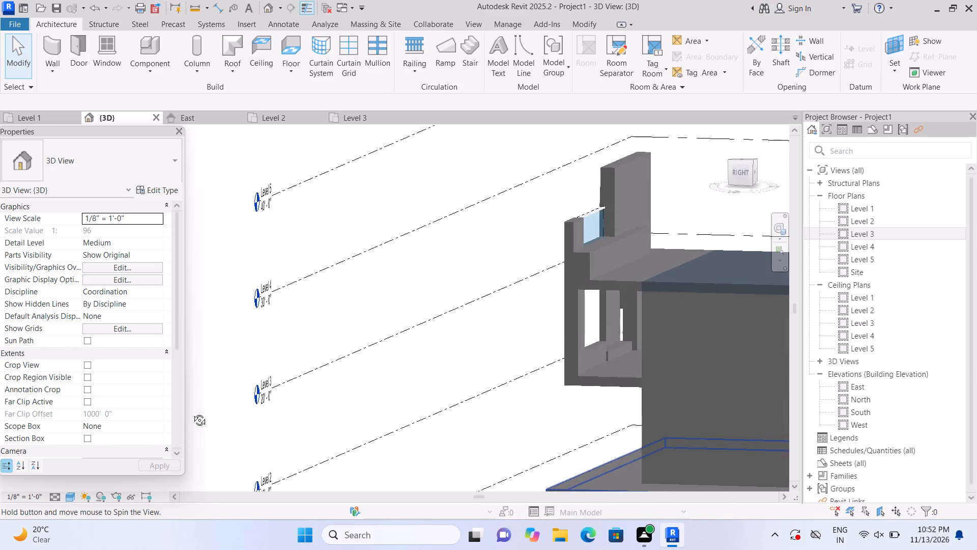
pyautogui.keyDown('shift'); pyautogui.moveTo(192, 413); pyautogui.dragTo(363, 394, button='middle'); pyautogui.keyUp('shift')
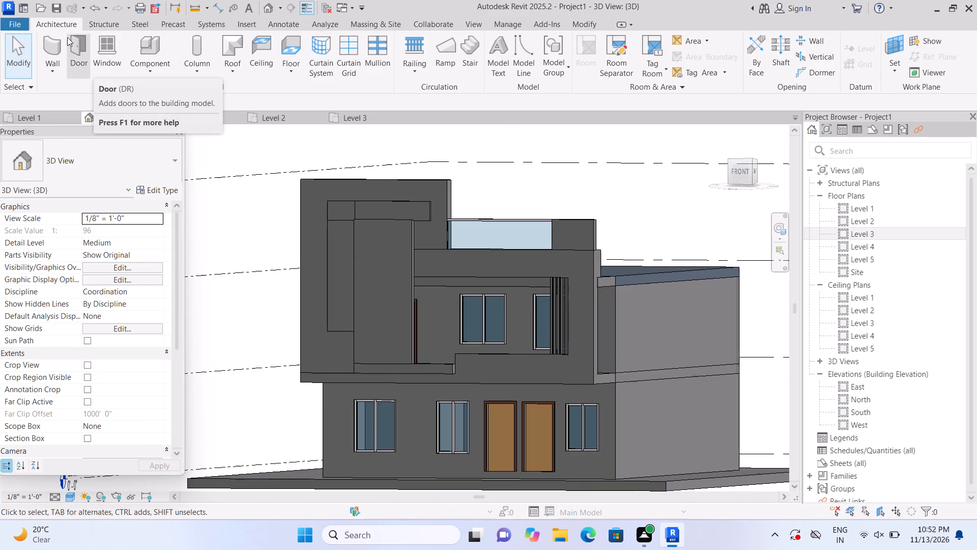
# Start a new in-place model in the Generic Models category, keeping the default name.
pyautogui.click(149, 64)
pyautogui.click(164, 119)
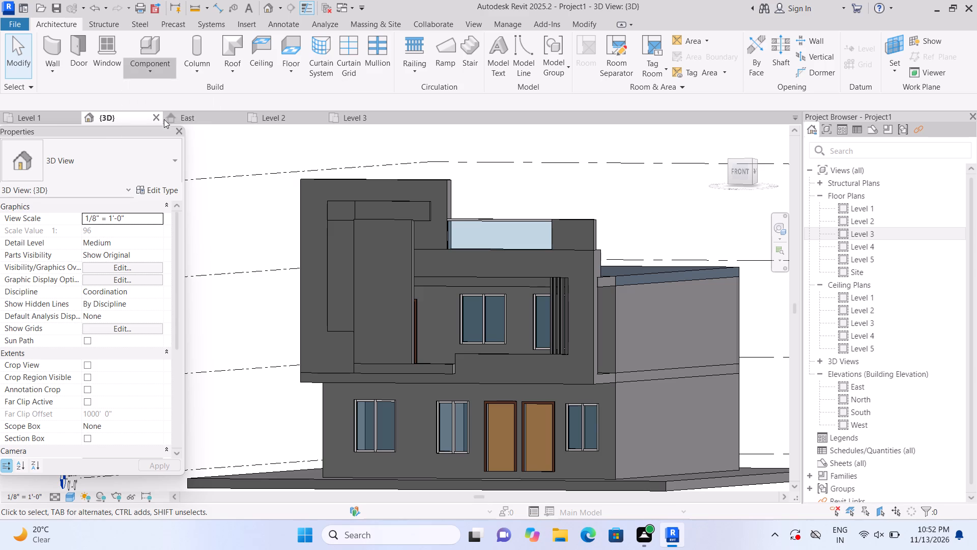
pyautogui.scroll(-3, 452, 218)
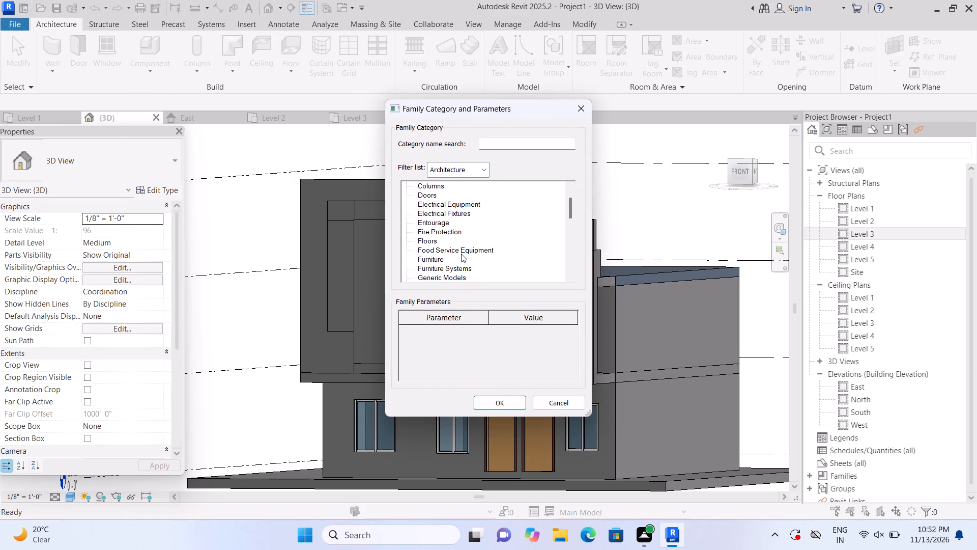
pyautogui.scroll(-1, 461, 254)
pyautogui.click(454, 272)
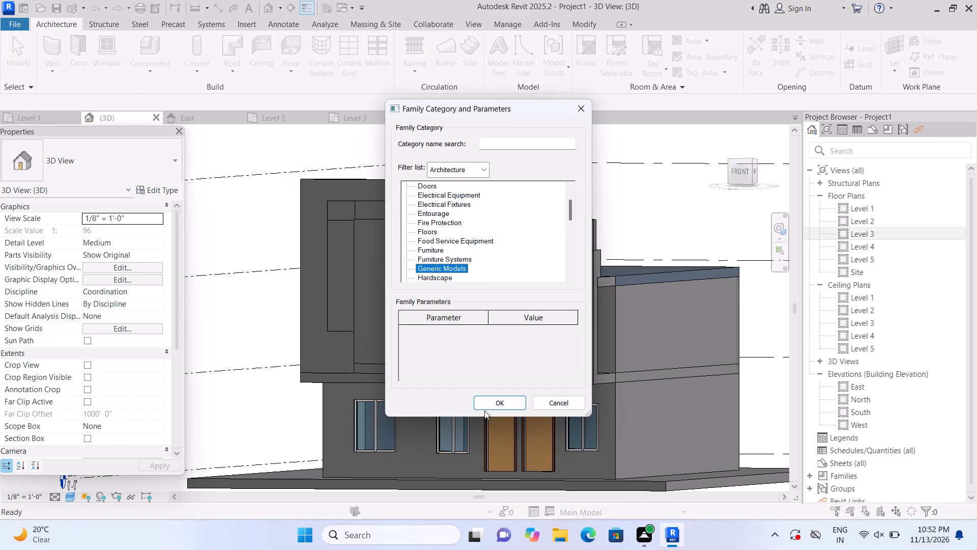
pyautogui.doubleClick(484, 404)
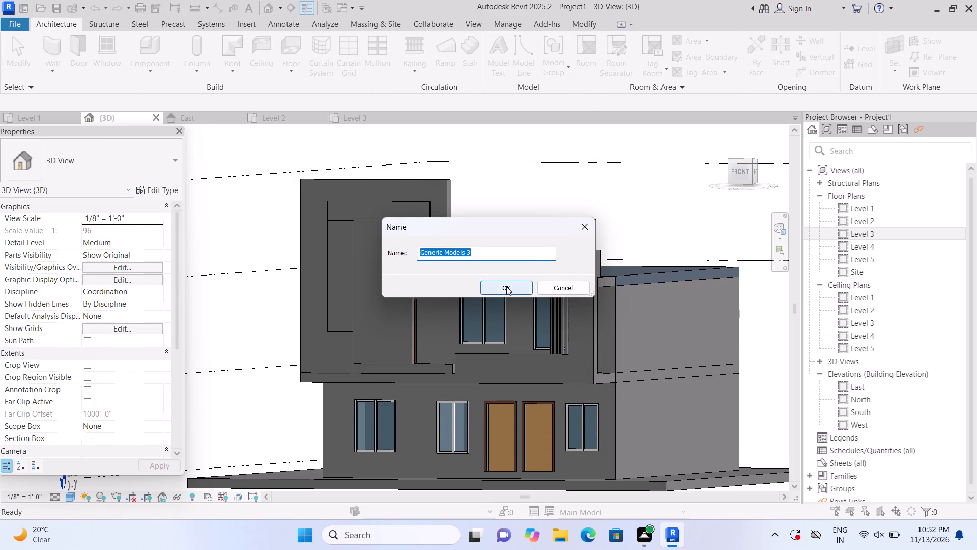
pyautogui.click(506, 286)
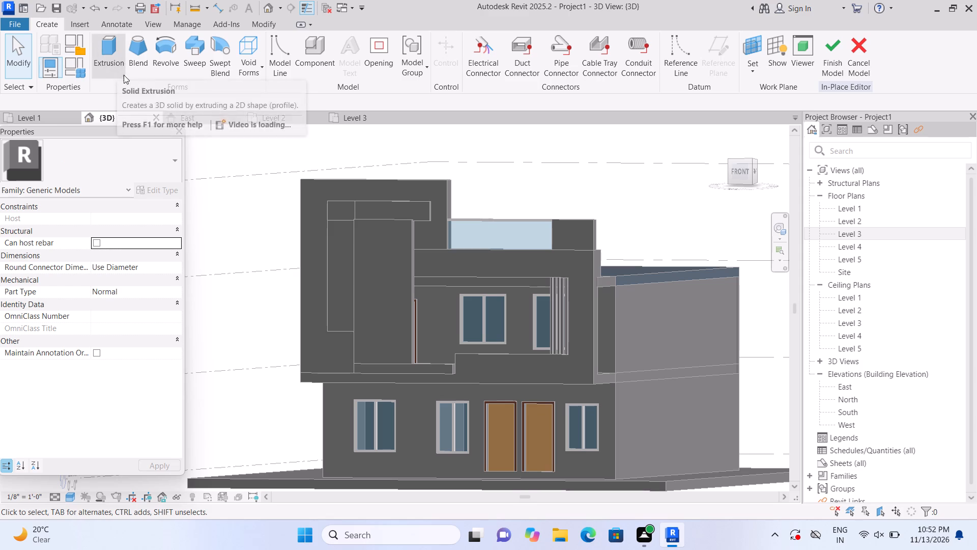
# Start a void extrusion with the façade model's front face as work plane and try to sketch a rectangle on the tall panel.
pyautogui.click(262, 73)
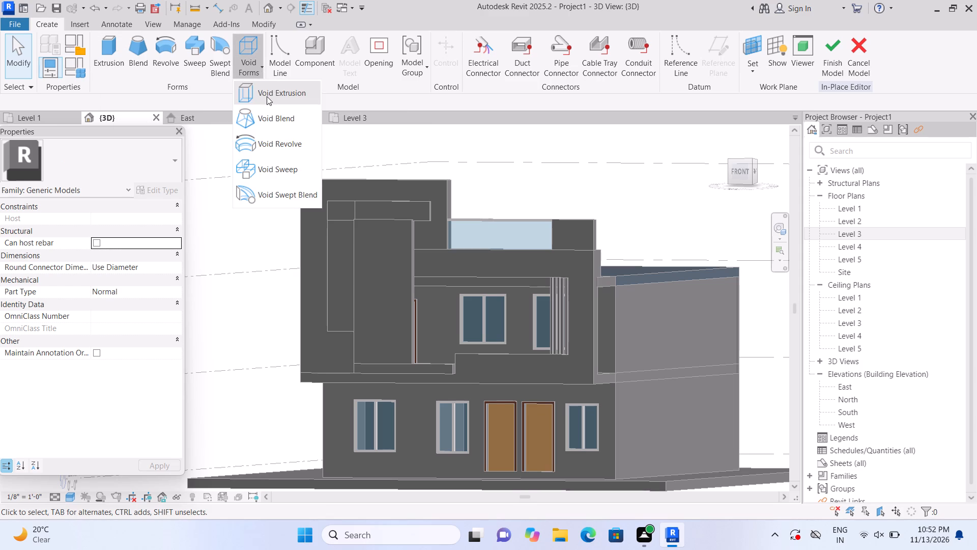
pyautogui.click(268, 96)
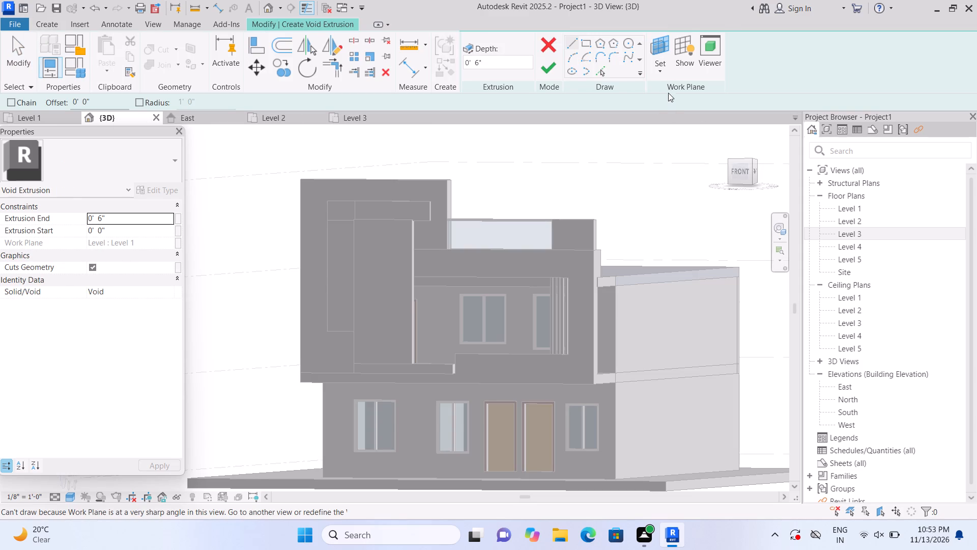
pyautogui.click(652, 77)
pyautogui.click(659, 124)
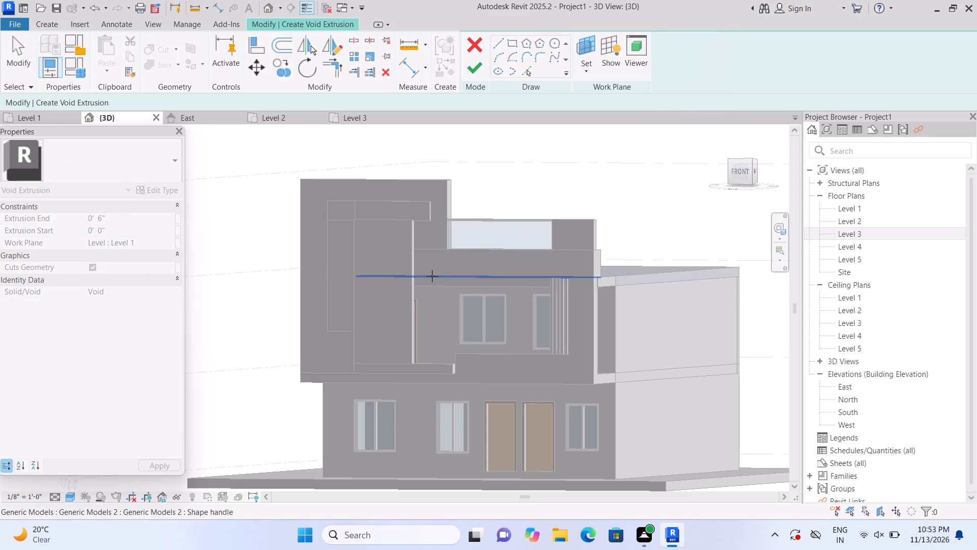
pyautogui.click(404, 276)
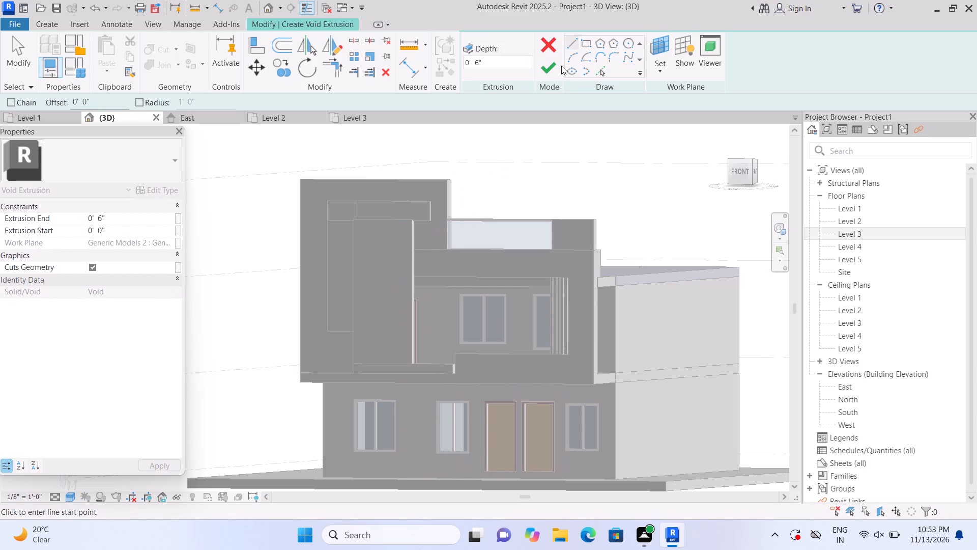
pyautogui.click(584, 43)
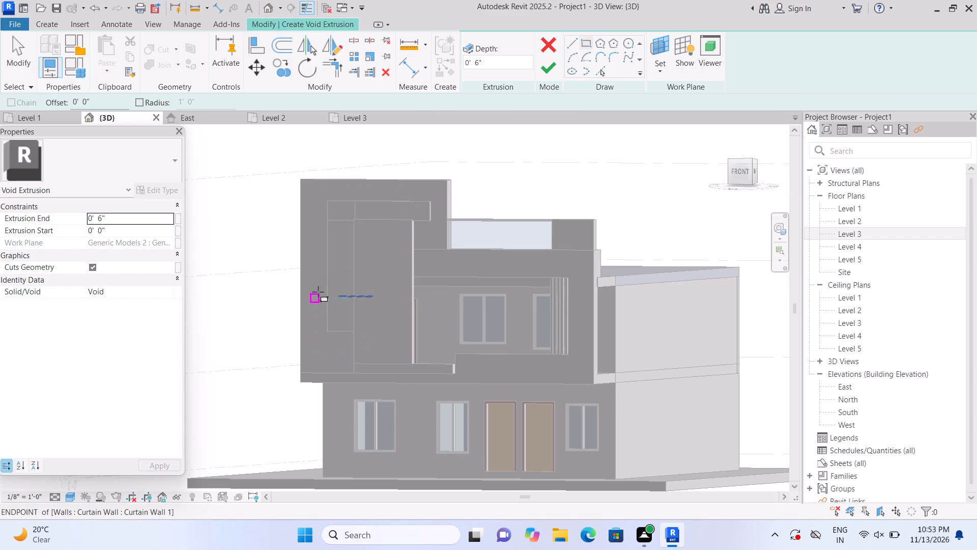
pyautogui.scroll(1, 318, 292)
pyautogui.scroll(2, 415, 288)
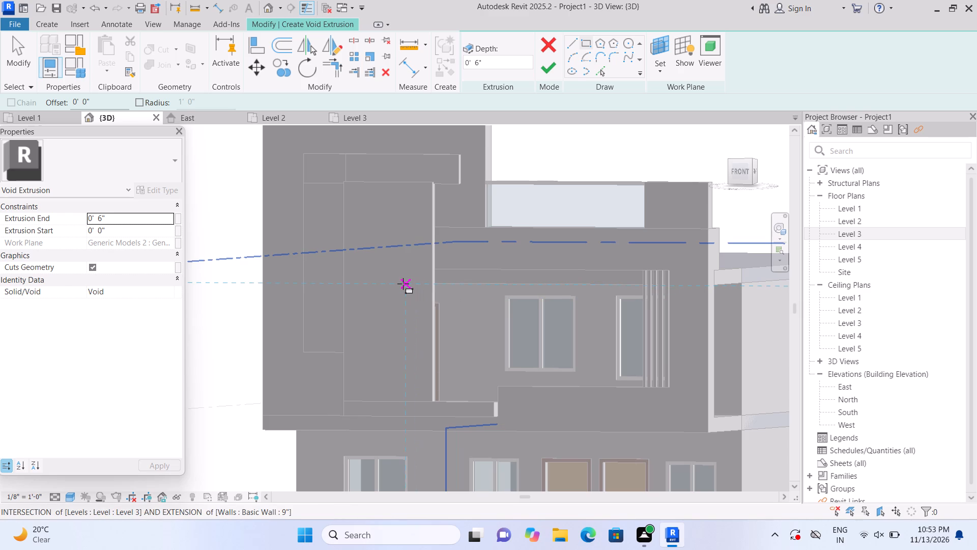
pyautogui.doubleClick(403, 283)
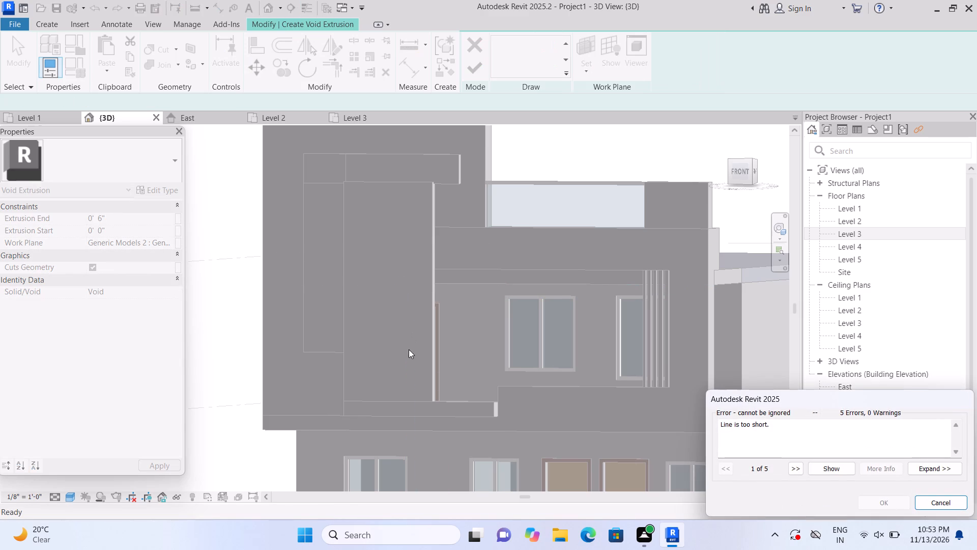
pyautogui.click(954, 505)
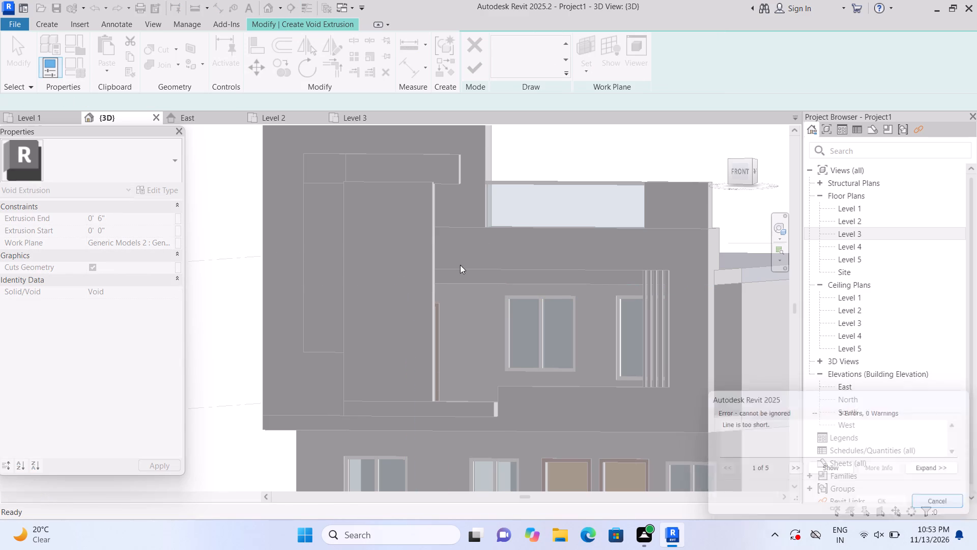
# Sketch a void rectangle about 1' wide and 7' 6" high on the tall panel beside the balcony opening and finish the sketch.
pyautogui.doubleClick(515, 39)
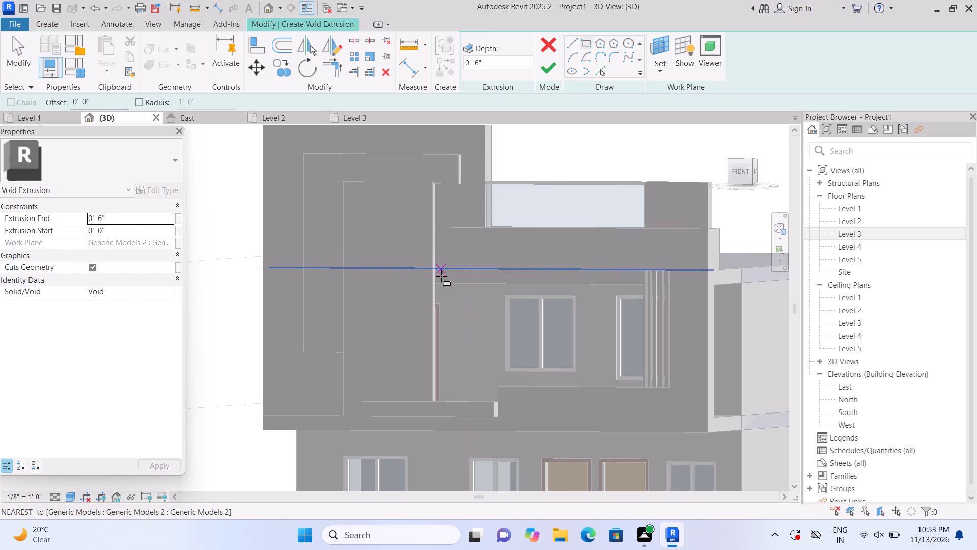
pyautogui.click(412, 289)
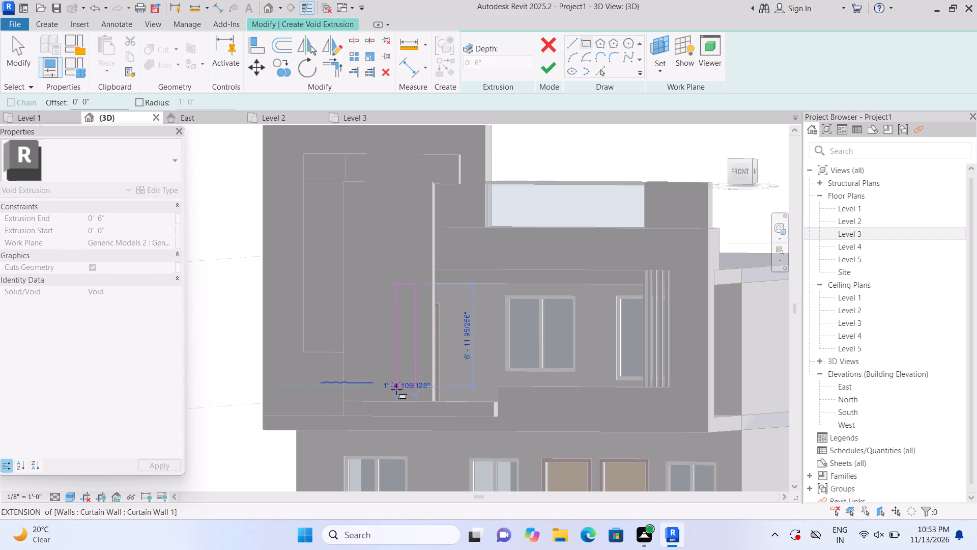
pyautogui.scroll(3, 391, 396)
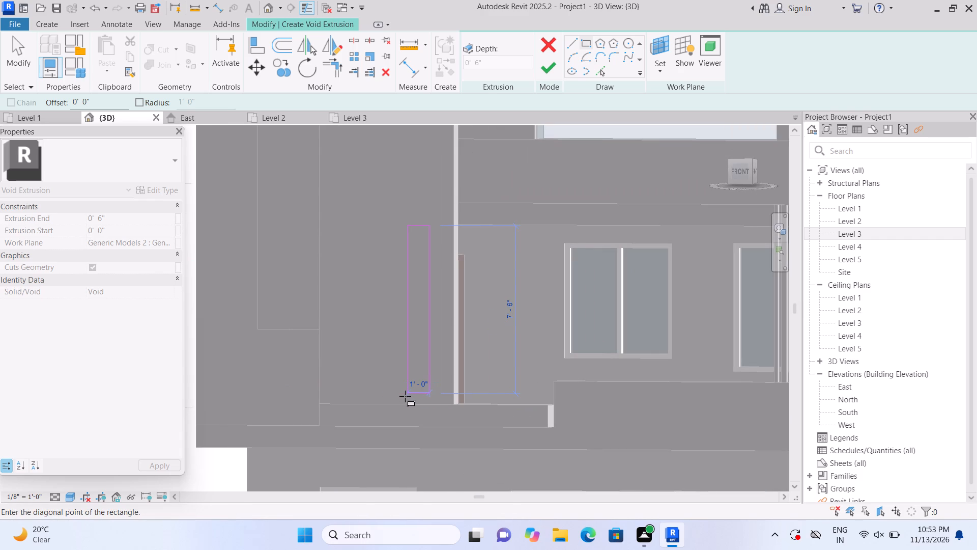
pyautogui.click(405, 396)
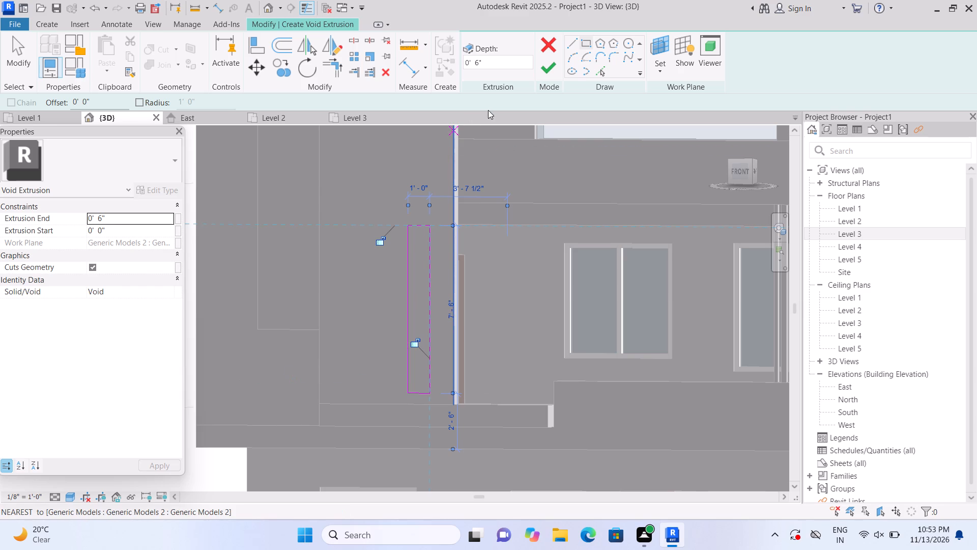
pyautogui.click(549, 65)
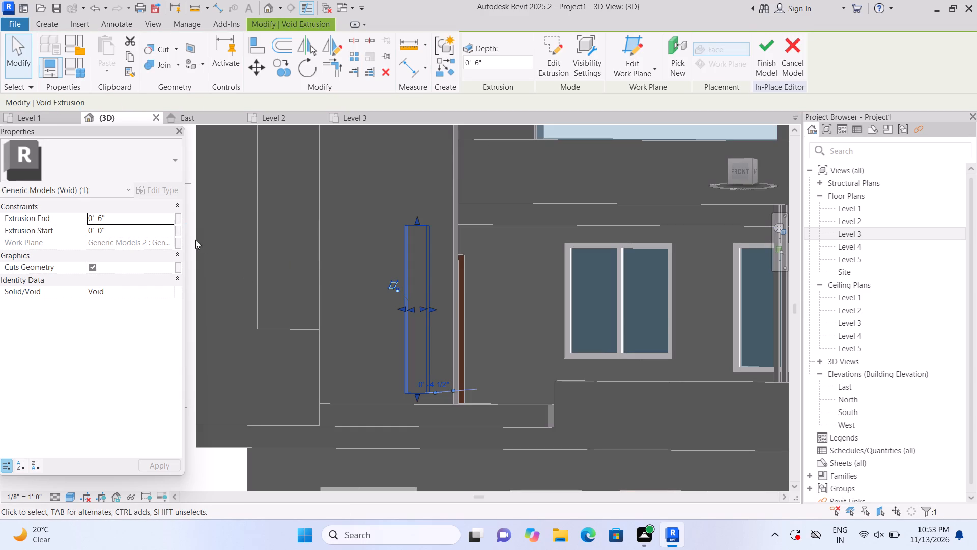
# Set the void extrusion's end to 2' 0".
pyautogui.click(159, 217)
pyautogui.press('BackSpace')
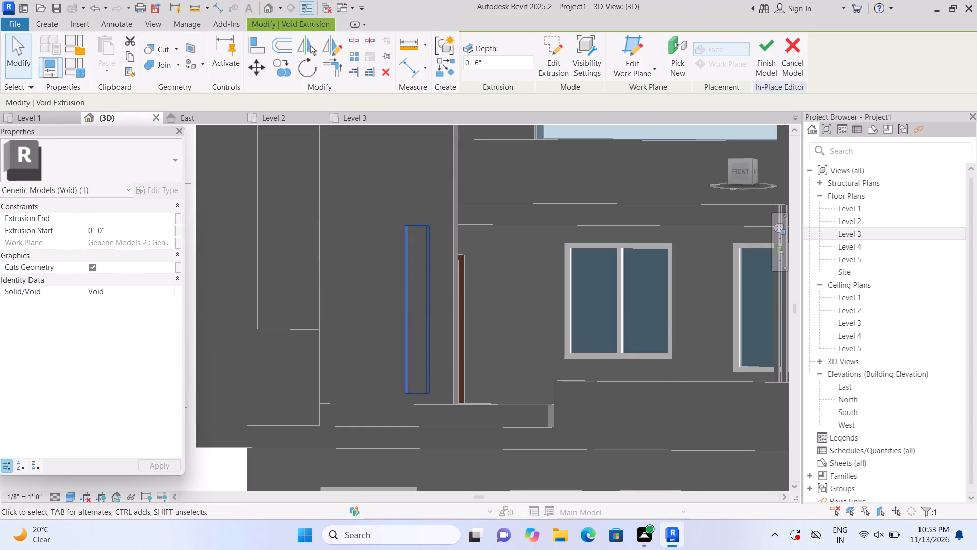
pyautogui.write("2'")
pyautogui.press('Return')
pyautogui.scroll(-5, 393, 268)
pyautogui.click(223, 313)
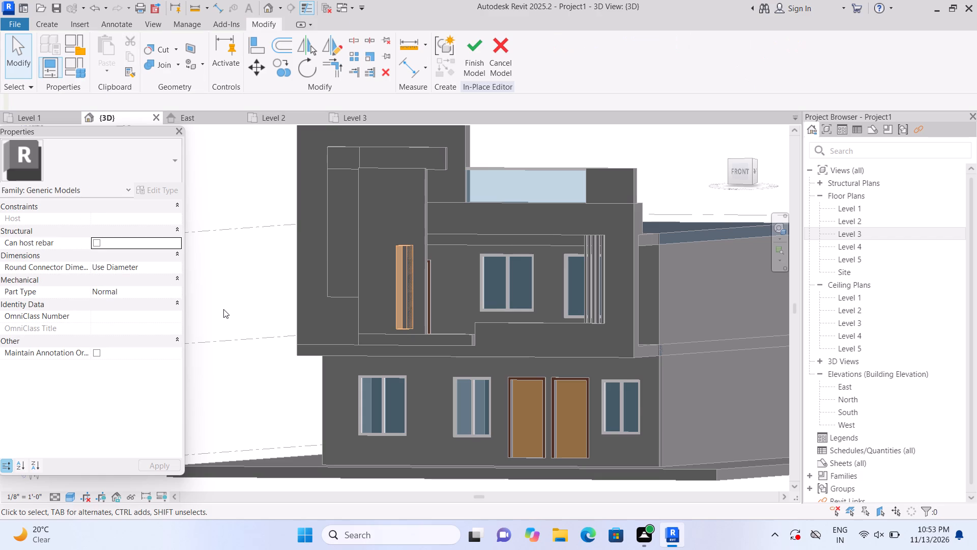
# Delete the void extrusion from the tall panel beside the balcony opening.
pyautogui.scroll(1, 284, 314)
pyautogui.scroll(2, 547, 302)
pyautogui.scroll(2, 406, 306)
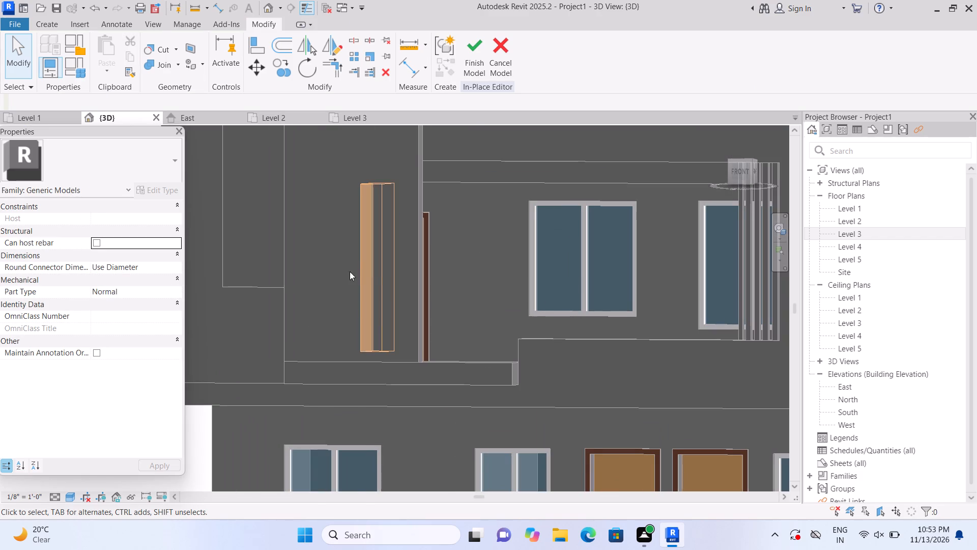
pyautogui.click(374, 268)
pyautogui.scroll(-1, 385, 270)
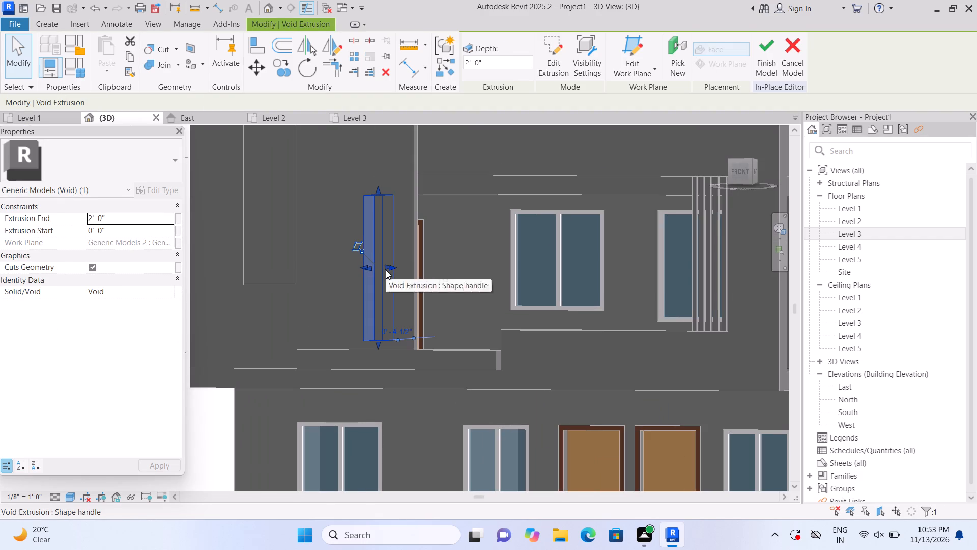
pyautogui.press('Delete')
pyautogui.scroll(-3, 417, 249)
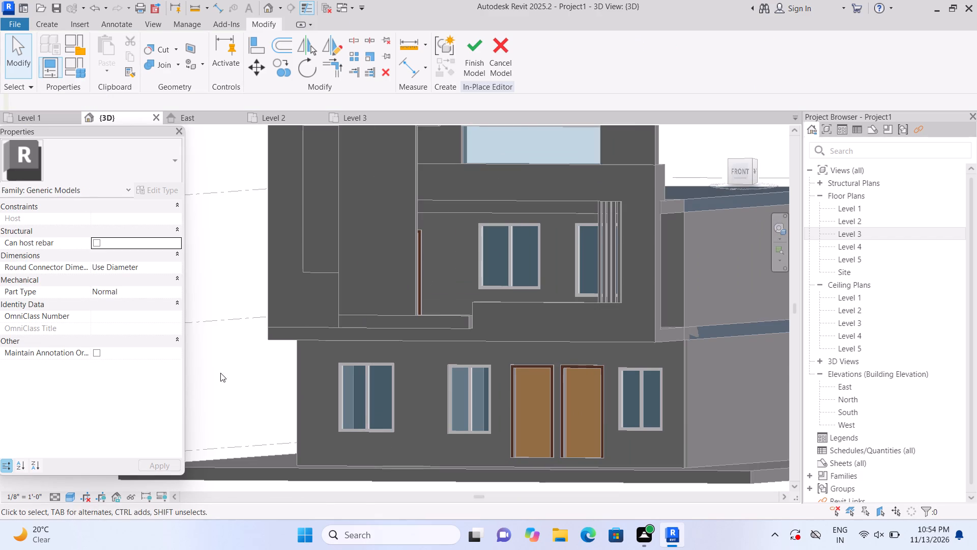
# Examine the façade's tall panel and balcony from the front and the side of the building.
pyautogui.keyDown('shift'); pyautogui.moveTo(190, 347); pyautogui.dragTo(458, 360, button='middle'); pyautogui.keyUp('shift')
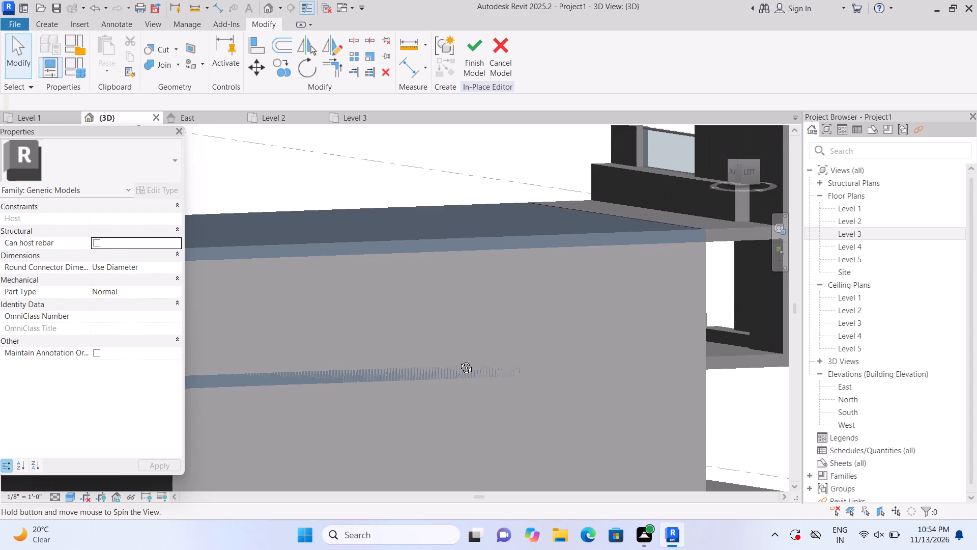
pyautogui.keyDown('shift'); pyautogui.moveTo(458, 360); pyautogui.dragTo(268, 351, button='middle'); pyautogui.keyUp('shift')
pyautogui.keyDown('shift'); pyautogui.scroll(-1, 276, 348); pyautogui.keyUp('shift')
pyautogui.scroll(-2, 278, 348)
pyautogui.keyDown('shift'); pyautogui.moveTo(284, 349); pyautogui.dragTo(279, 349, button='middle'); pyautogui.keyUp('shift')
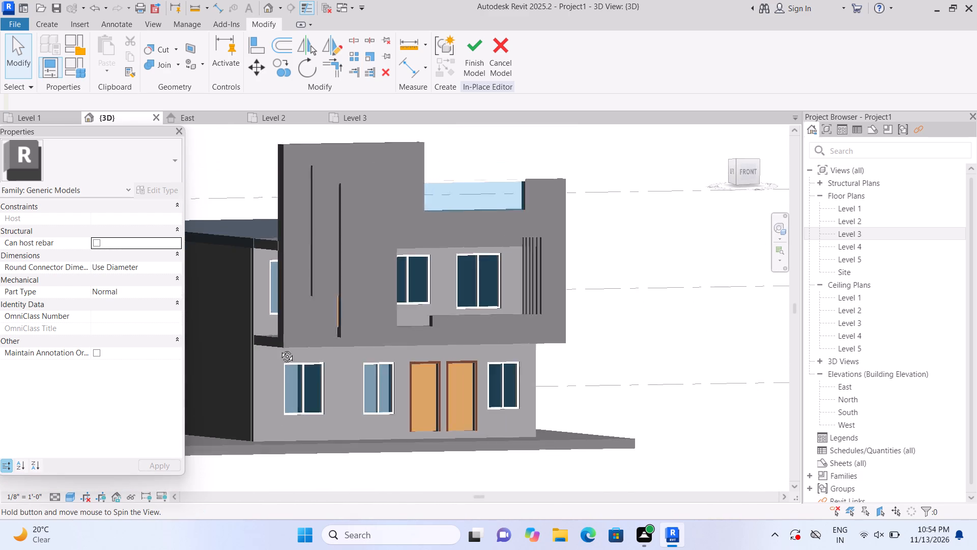
pyautogui.keyDown('shift'); pyautogui.moveTo(279, 349); pyautogui.dragTo(294, 349, button='middle'); pyautogui.keyUp('shift')
pyautogui.scroll(3, 375, 335)
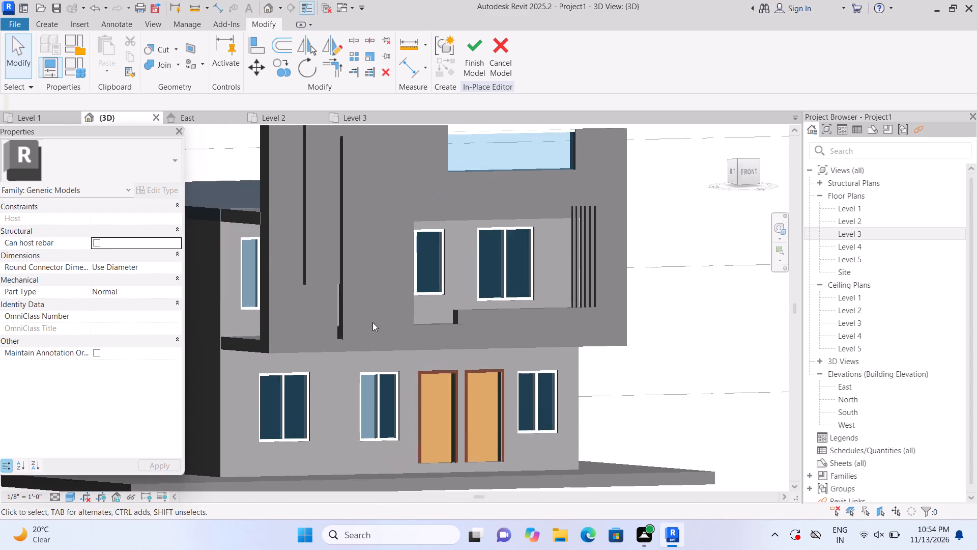
pyautogui.scroll(1, 372, 322)
pyautogui.scroll(-5, 375, 319)
pyautogui.scroll(-1, 769, 377)
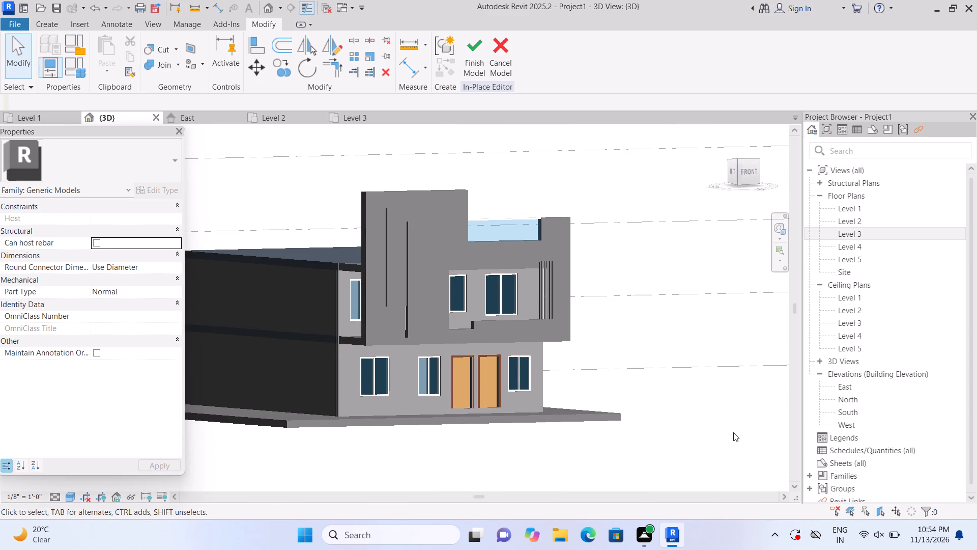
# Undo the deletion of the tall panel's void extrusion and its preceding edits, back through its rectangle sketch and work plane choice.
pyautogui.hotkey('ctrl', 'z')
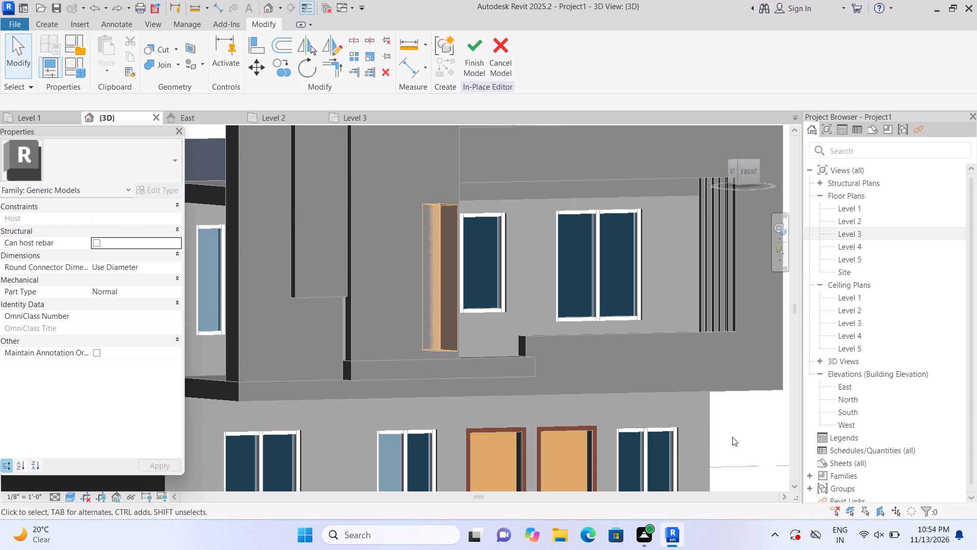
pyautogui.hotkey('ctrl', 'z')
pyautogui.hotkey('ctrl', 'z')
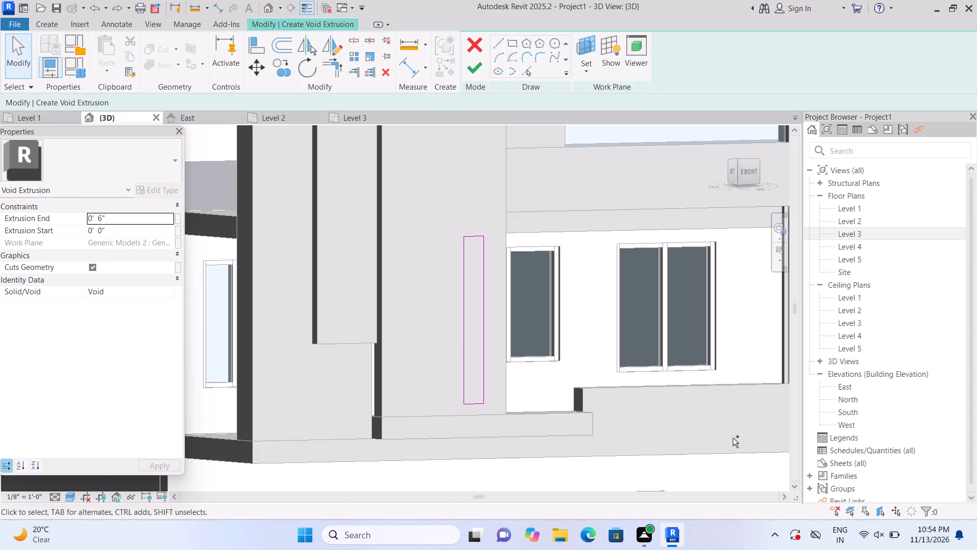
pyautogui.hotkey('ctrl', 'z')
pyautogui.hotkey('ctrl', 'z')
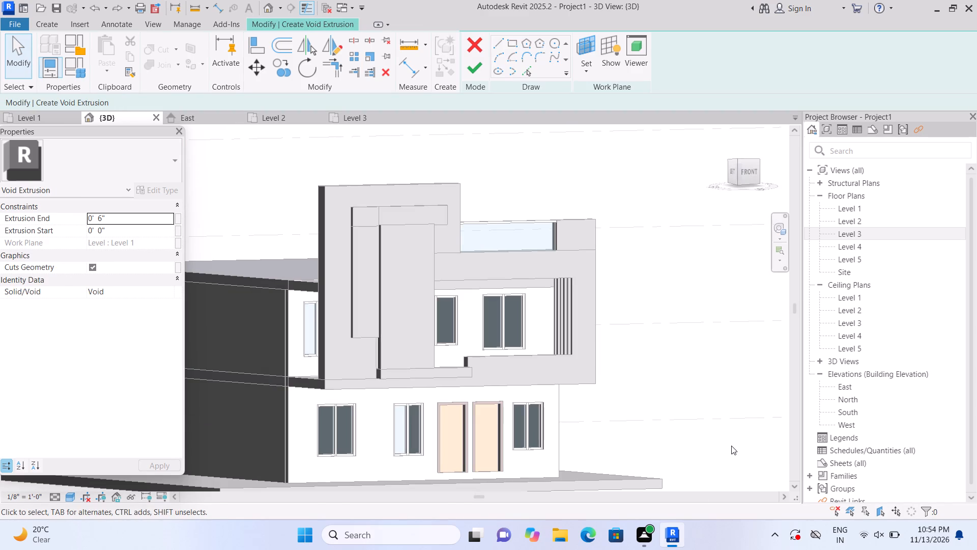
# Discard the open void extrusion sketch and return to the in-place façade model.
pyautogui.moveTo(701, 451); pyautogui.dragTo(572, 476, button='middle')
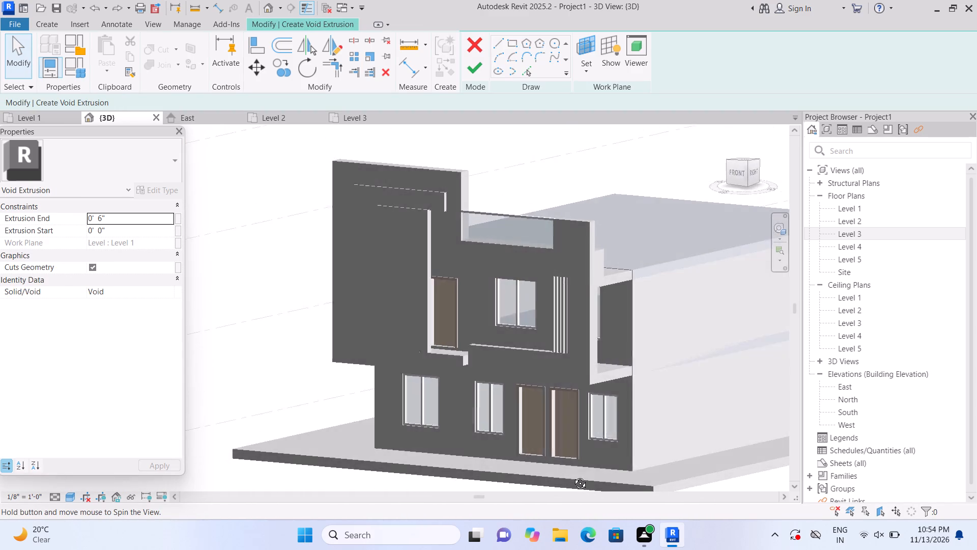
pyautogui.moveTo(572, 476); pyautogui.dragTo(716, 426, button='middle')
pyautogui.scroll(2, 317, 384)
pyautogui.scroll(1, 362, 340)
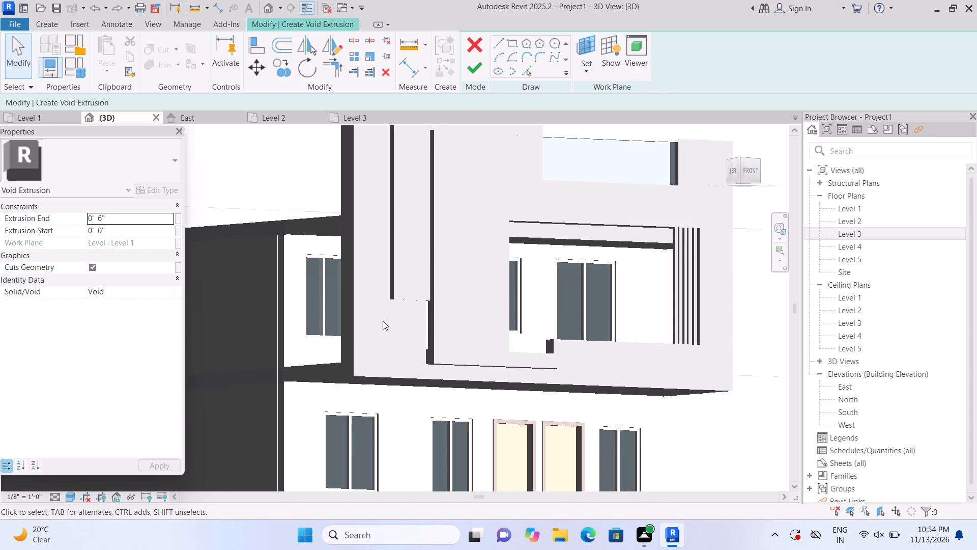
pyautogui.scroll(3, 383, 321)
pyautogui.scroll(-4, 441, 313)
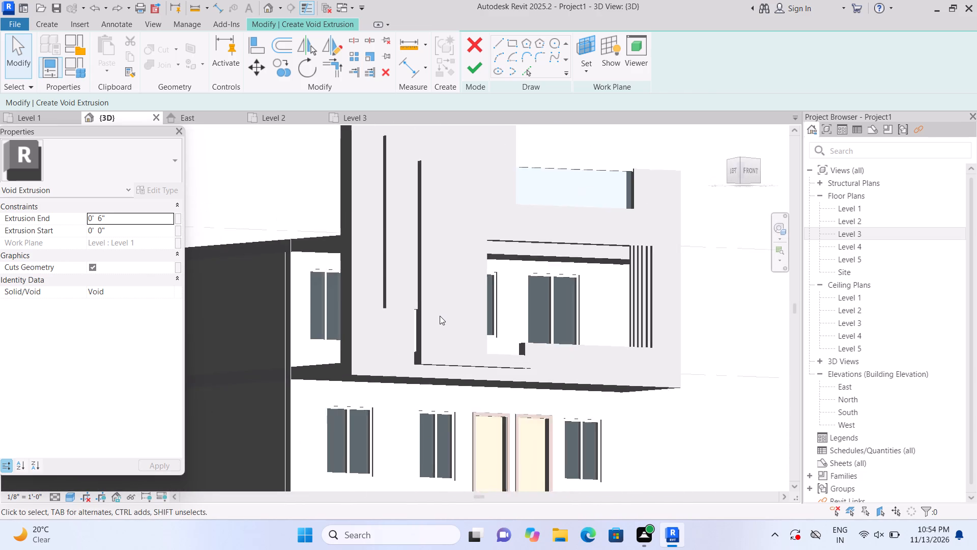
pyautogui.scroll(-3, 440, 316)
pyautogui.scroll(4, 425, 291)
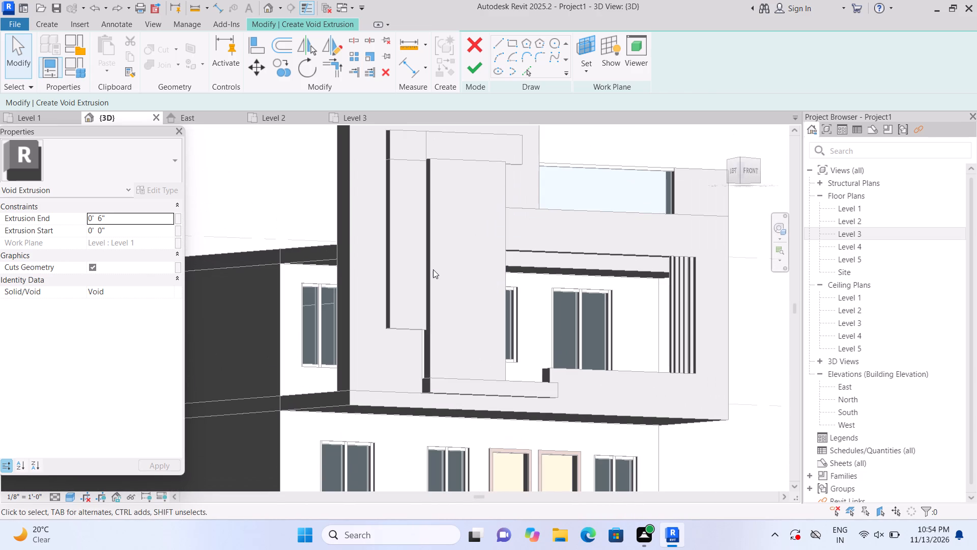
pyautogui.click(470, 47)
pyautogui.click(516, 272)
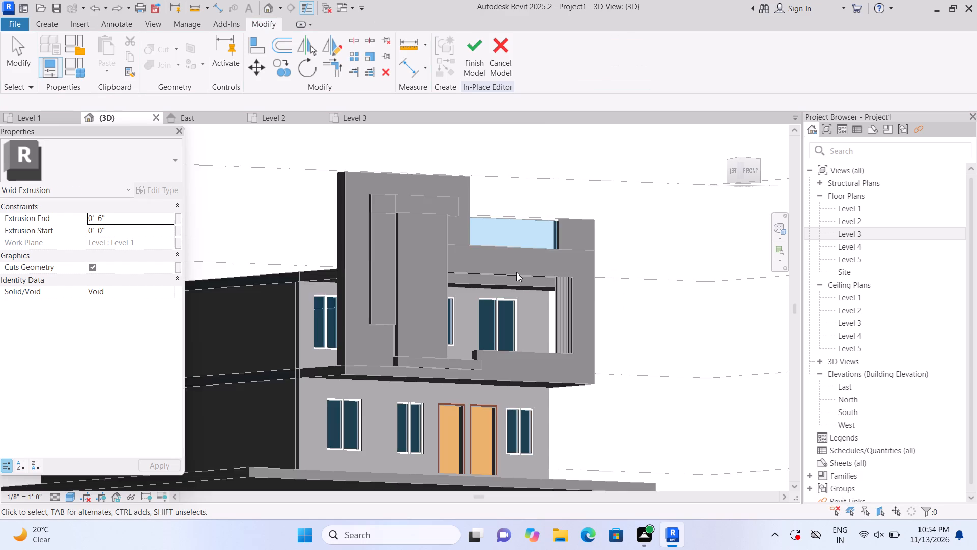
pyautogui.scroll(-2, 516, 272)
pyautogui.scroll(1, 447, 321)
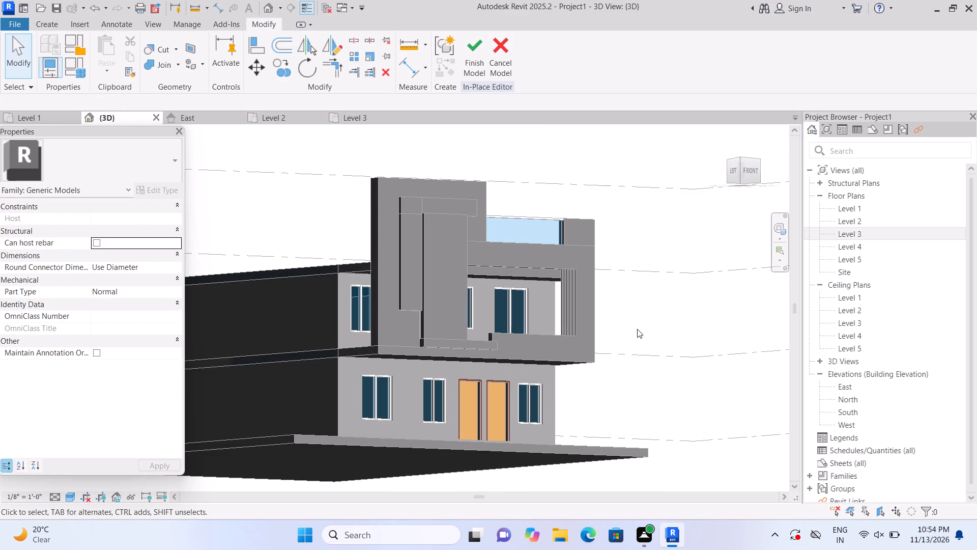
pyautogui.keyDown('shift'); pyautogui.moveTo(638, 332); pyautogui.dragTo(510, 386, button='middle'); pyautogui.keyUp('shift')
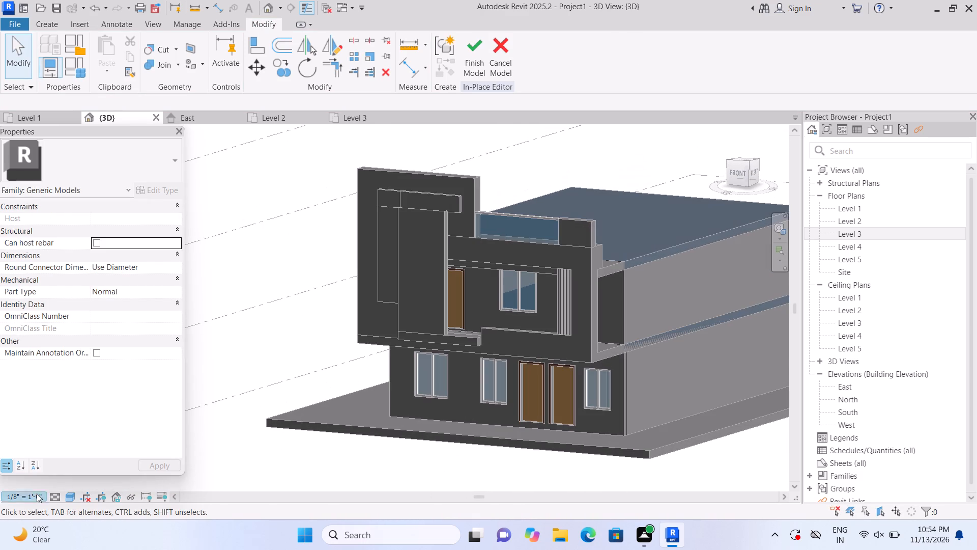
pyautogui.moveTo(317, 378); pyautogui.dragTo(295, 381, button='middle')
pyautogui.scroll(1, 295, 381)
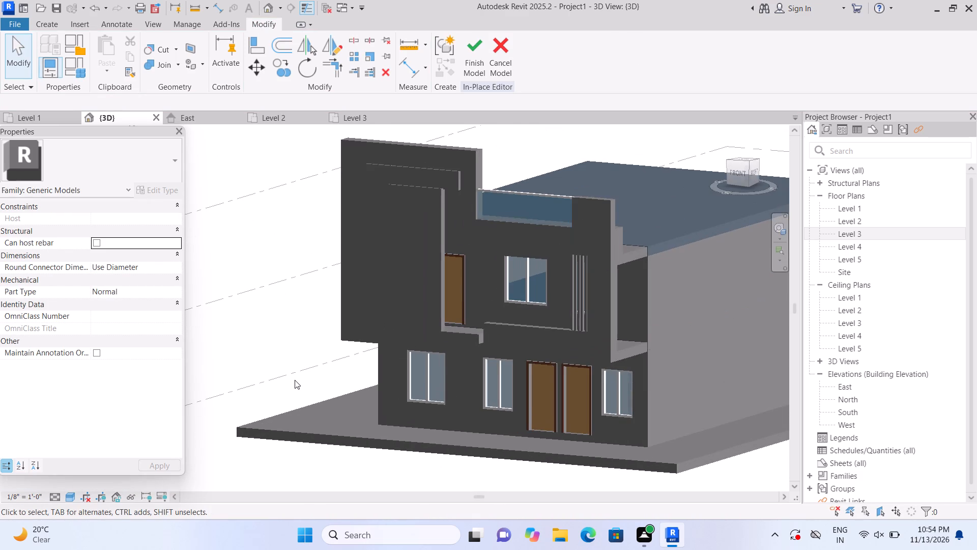
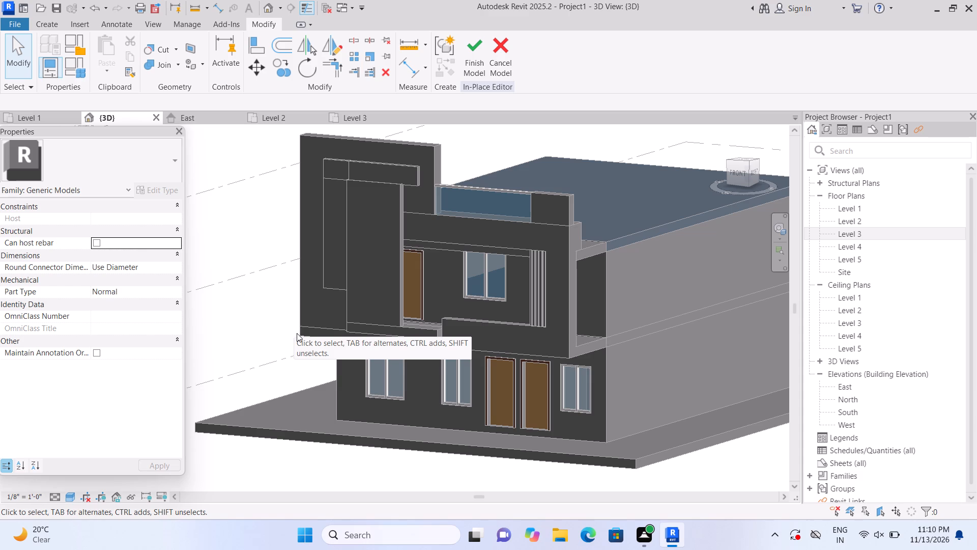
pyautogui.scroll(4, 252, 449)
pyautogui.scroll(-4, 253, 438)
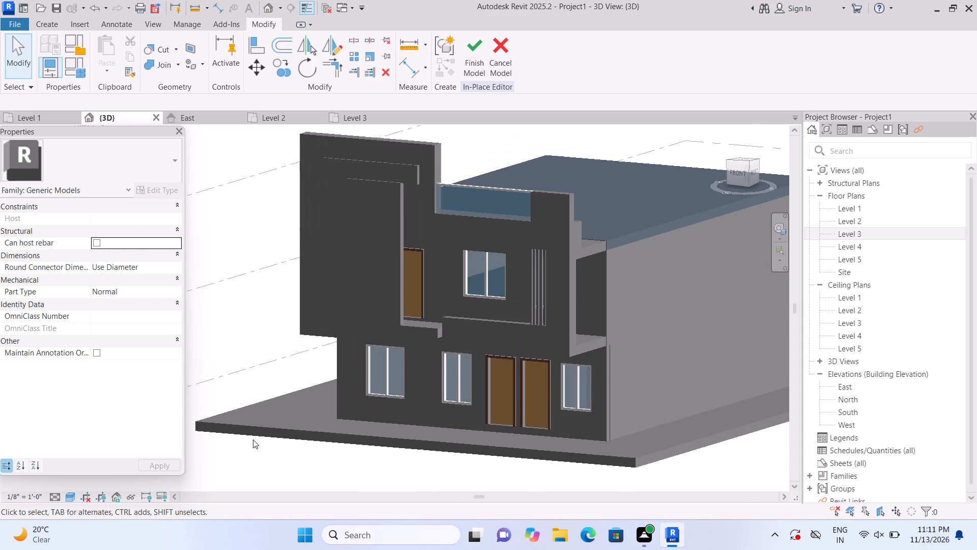
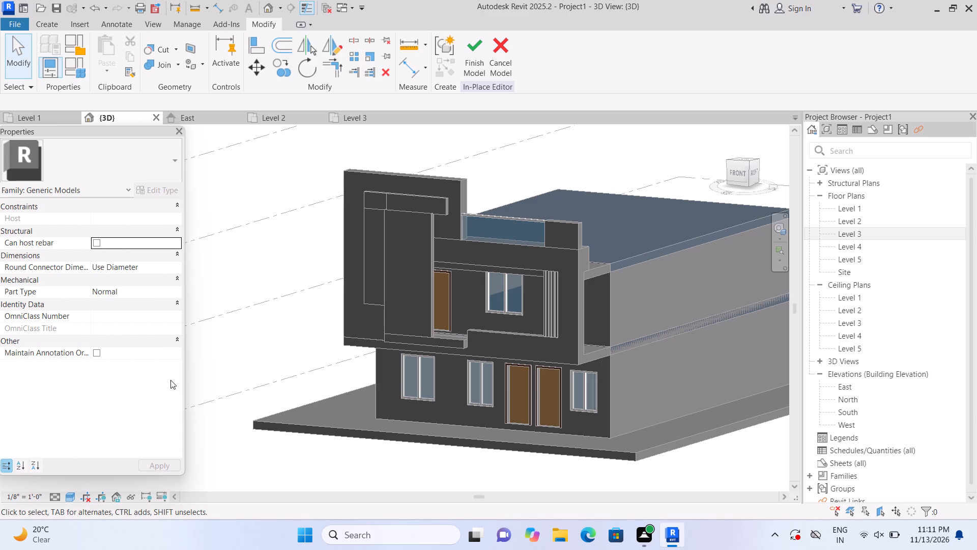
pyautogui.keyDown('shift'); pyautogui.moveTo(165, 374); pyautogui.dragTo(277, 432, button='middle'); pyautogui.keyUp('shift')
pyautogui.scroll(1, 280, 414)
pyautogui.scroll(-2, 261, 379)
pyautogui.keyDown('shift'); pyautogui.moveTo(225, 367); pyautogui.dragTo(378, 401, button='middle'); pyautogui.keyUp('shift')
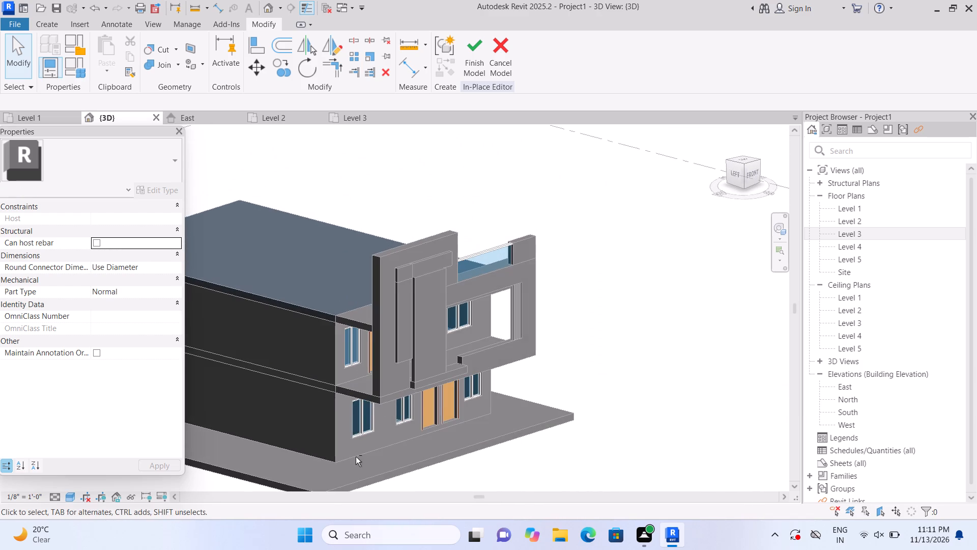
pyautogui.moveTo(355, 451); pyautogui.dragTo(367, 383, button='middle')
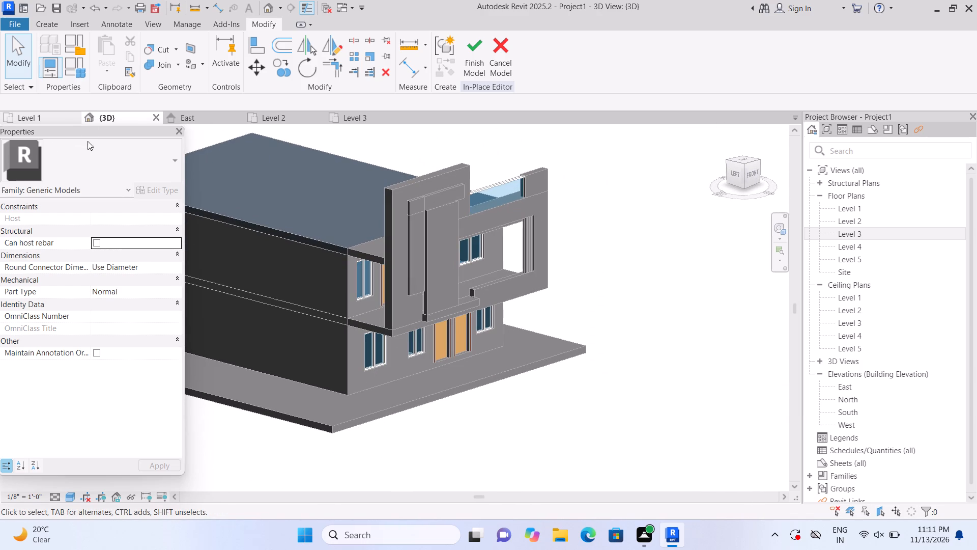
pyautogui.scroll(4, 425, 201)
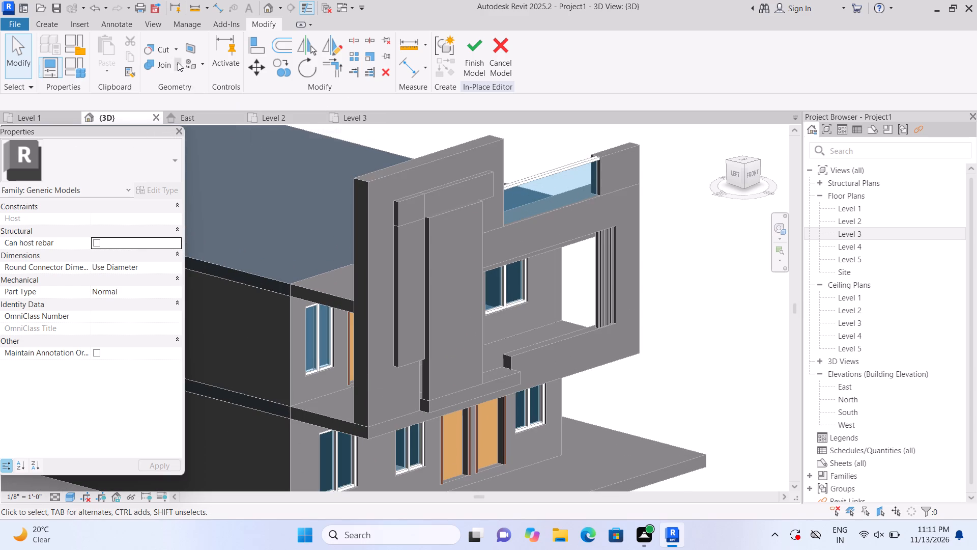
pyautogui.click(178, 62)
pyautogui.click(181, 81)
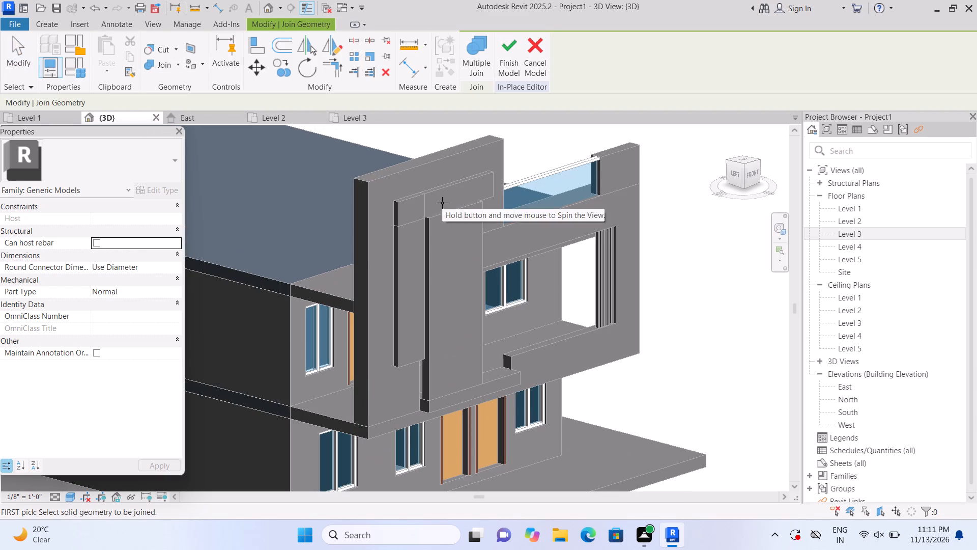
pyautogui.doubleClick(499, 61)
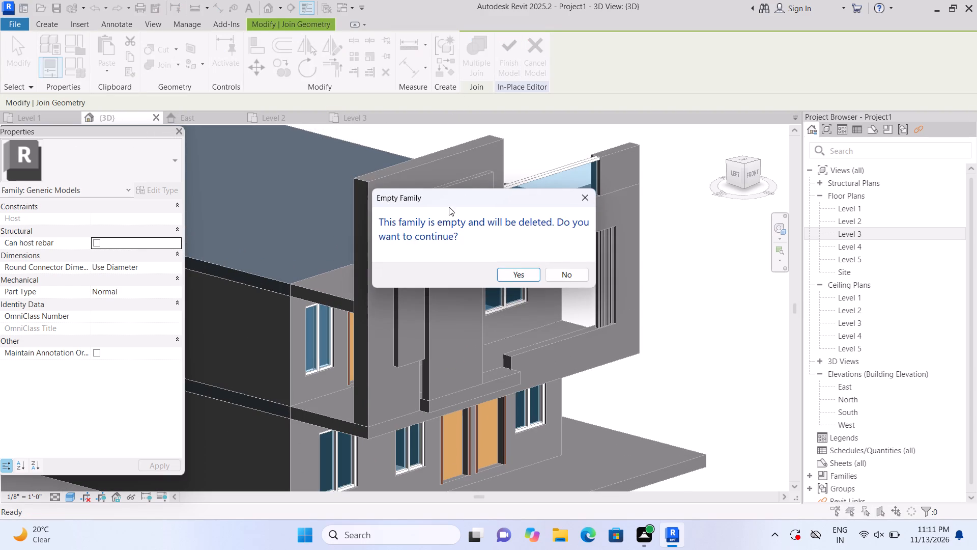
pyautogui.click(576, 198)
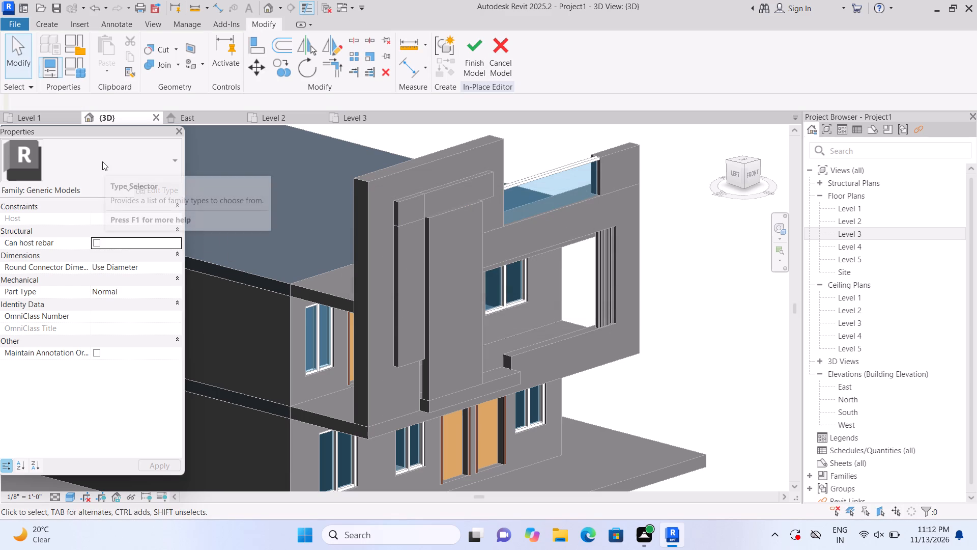
# Create a rectangular solid extrusion on the base slab's front edge face, starting at its corner and about 19' 6" long.
pyautogui.click(50, 18)
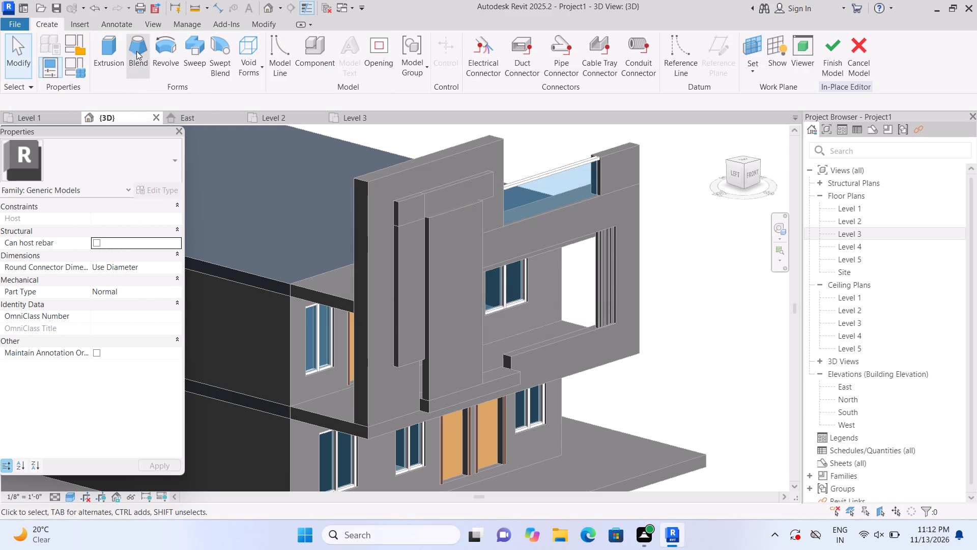
pyautogui.click(105, 62)
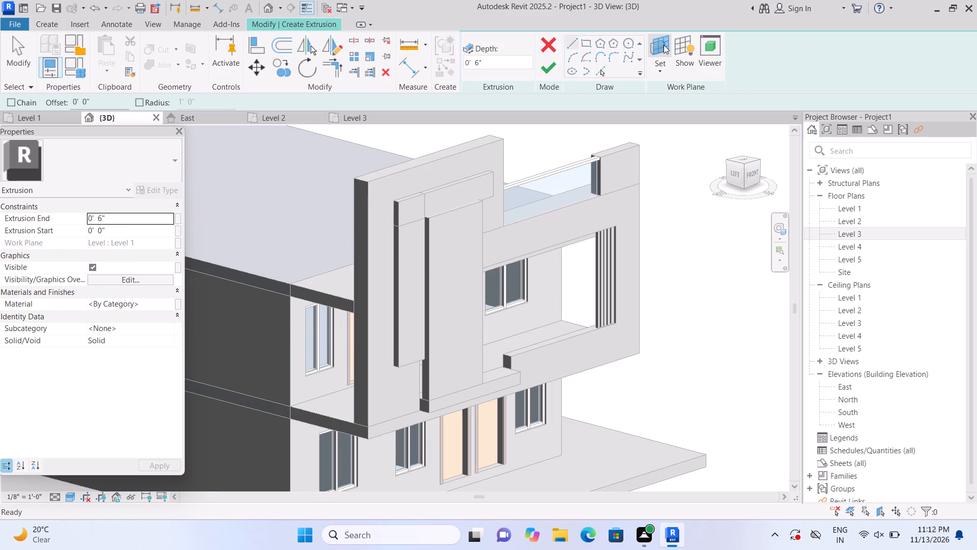
pyautogui.click(662, 68)
pyautogui.click(667, 108)
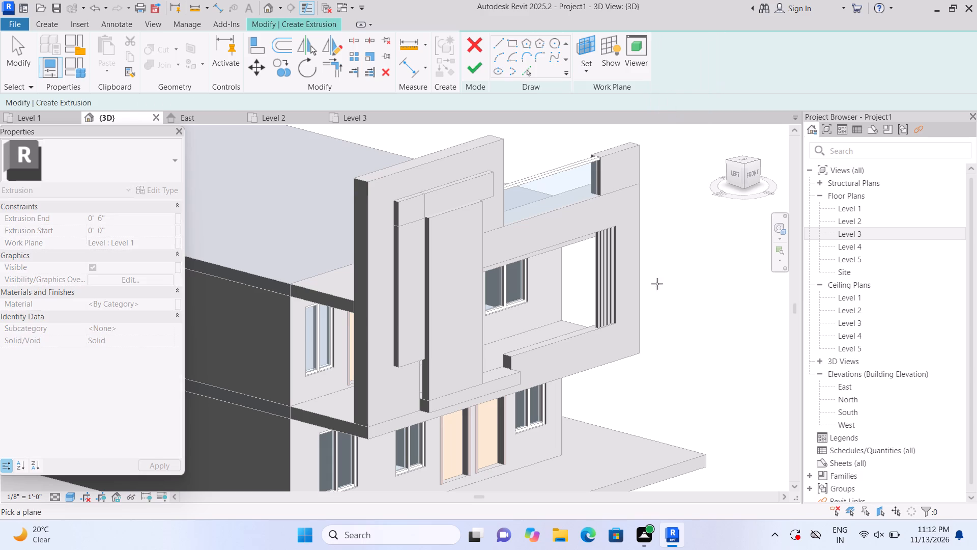
pyautogui.moveTo(657, 284); pyautogui.dragTo(630, 120, button='middle')
pyautogui.moveTo(381, 448); pyautogui.dragTo(499, 372, button='middle')
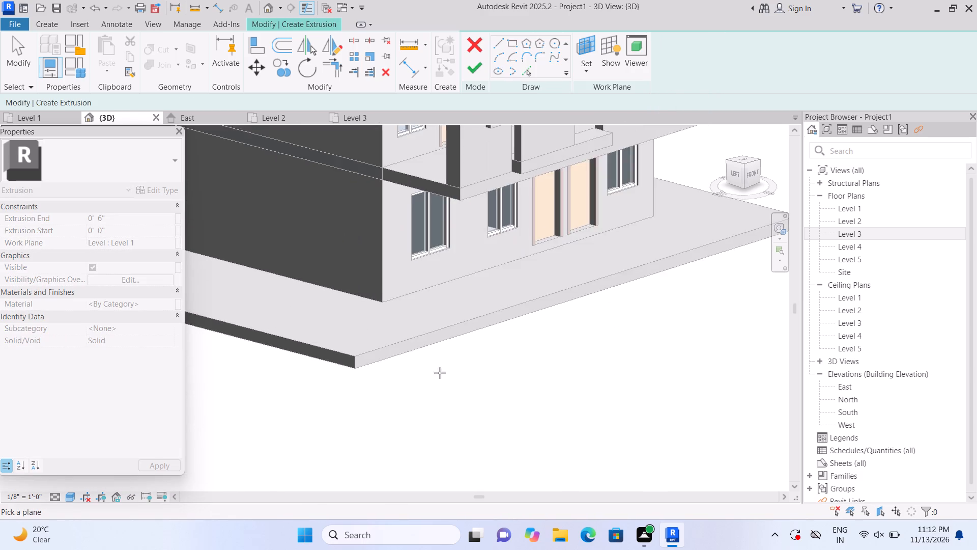
pyautogui.scroll(2, 432, 363)
pyautogui.scroll(1, 390, 371)
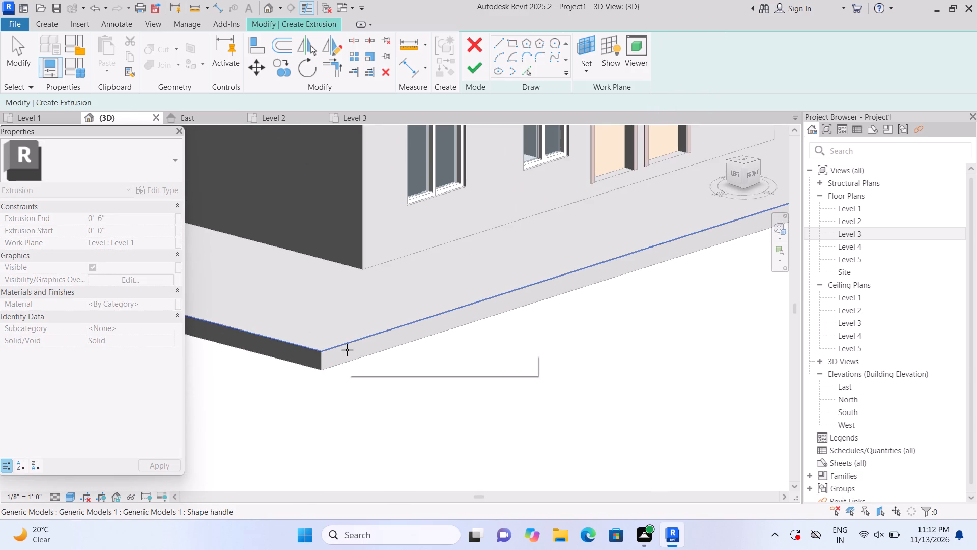
pyautogui.doubleClick(347, 351)
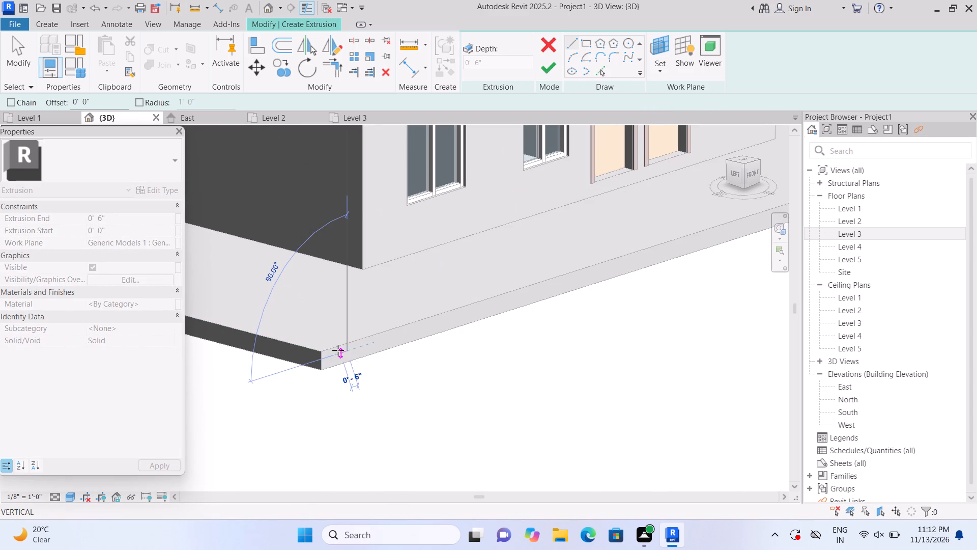
pyautogui.doubleClick(588, 43)
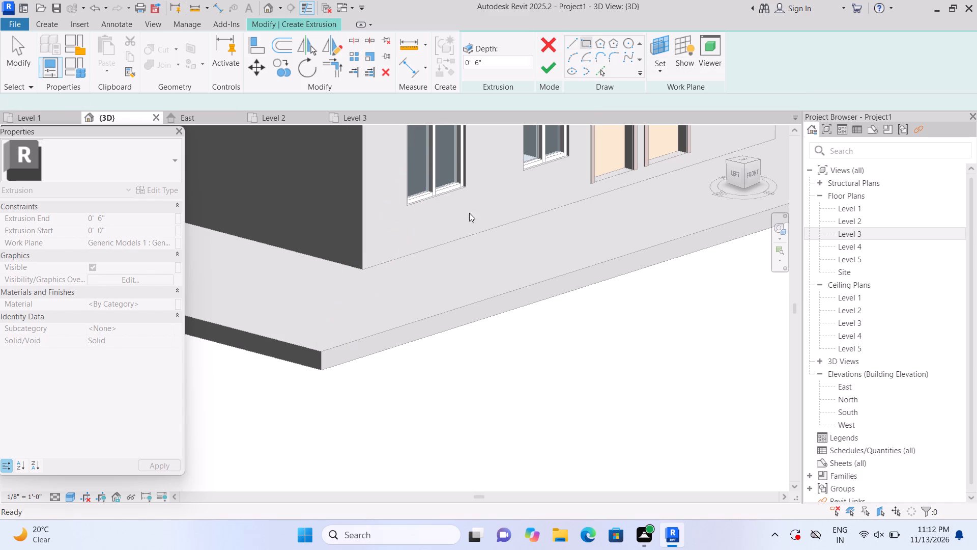
pyautogui.scroll(1, 394, 357)
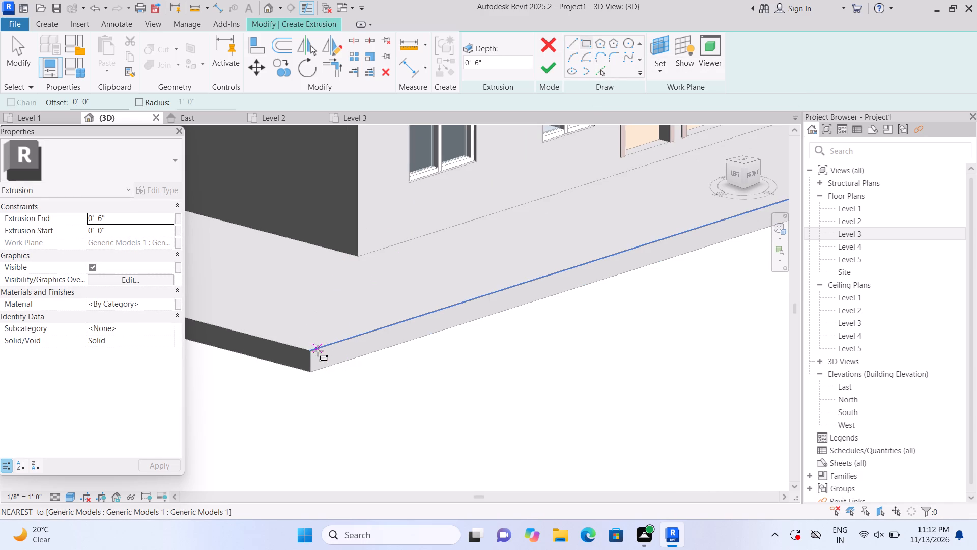
pyautogui.click(313, 353)
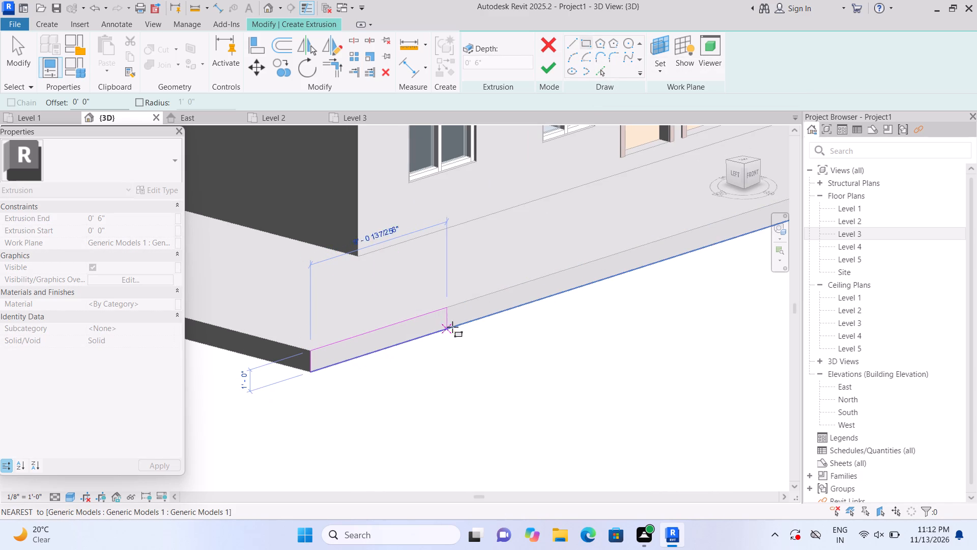
pyautogui.doubleClick(608, 280)
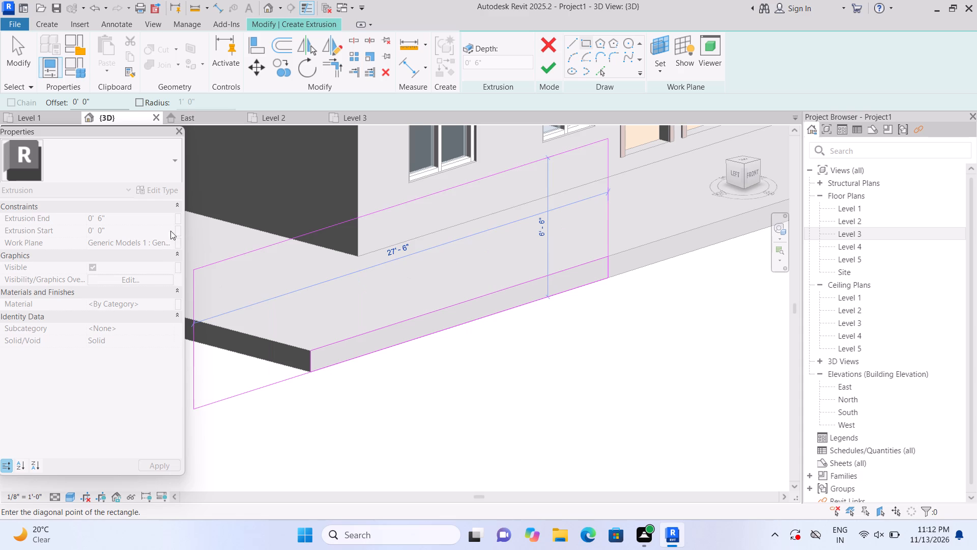
pyautogui.click(549, 76)
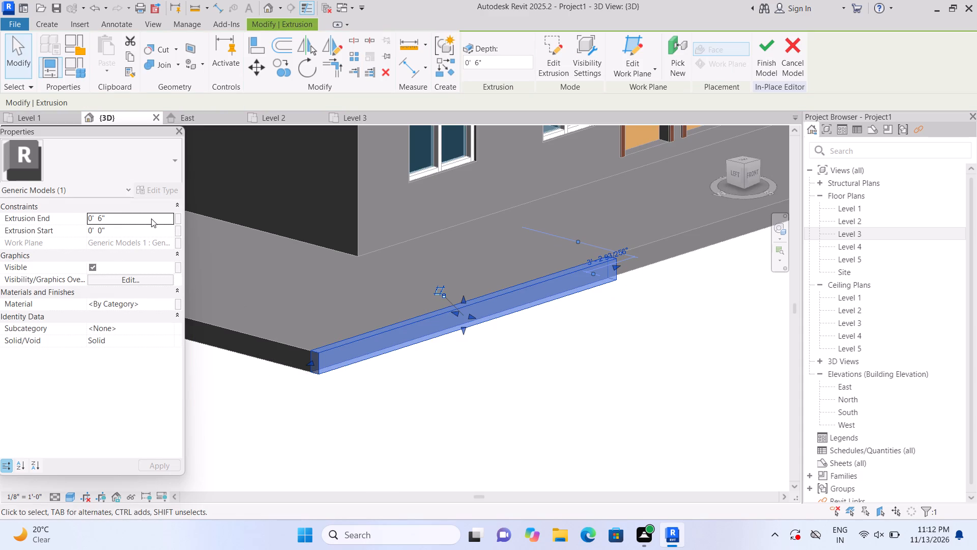
# Set the Extrusion End of the new slab-edge block to 3'.
pyautogui.click(151, 218)
pyautogui.press('BackSpace')
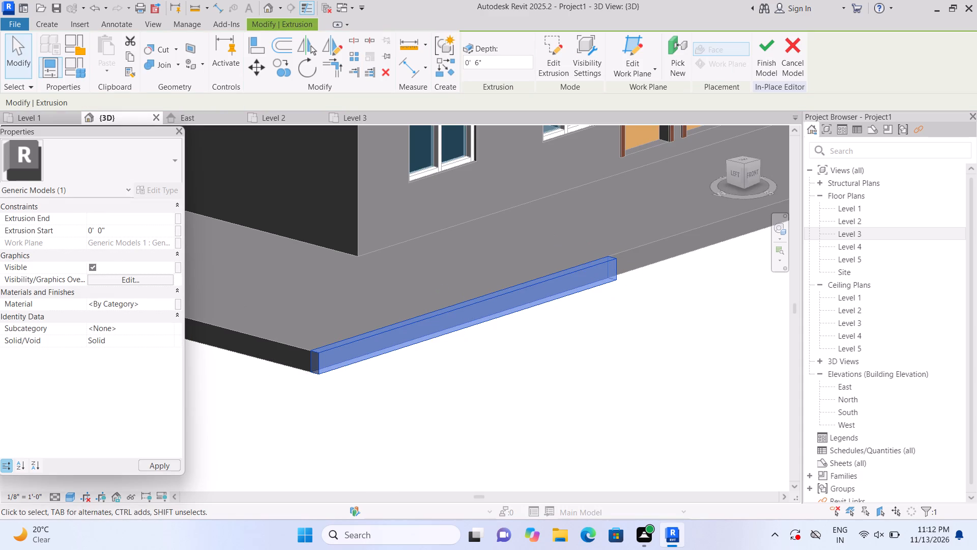
pyautogui.write("3'")
pyautogui.press('Return')
# Lengthen the slab-edge block along the front edge of the slab until its free end extends past the entrance doors.
pyautogui.scroll(-1, 464, 375)
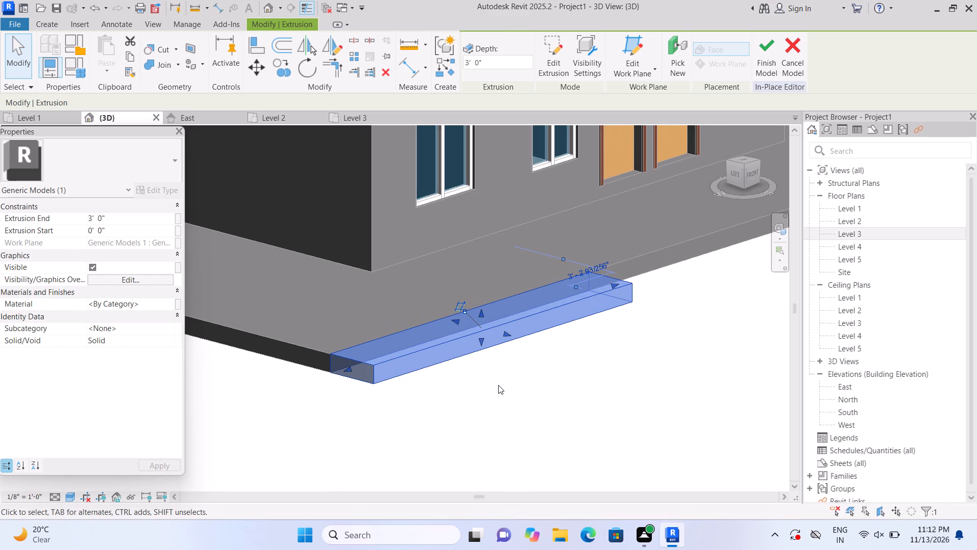
pyautogui.scroll(-1, 524, 429)
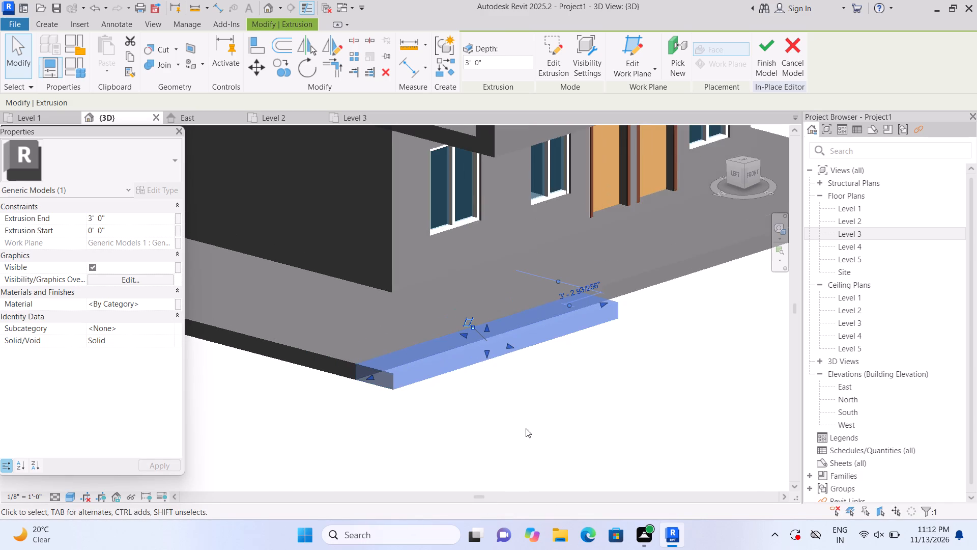
pyautogui.scroll(-1, 565, 410)
pyautogui.moveTo(567, 418); pyautogui.dragTo(451, 427, button='middle')
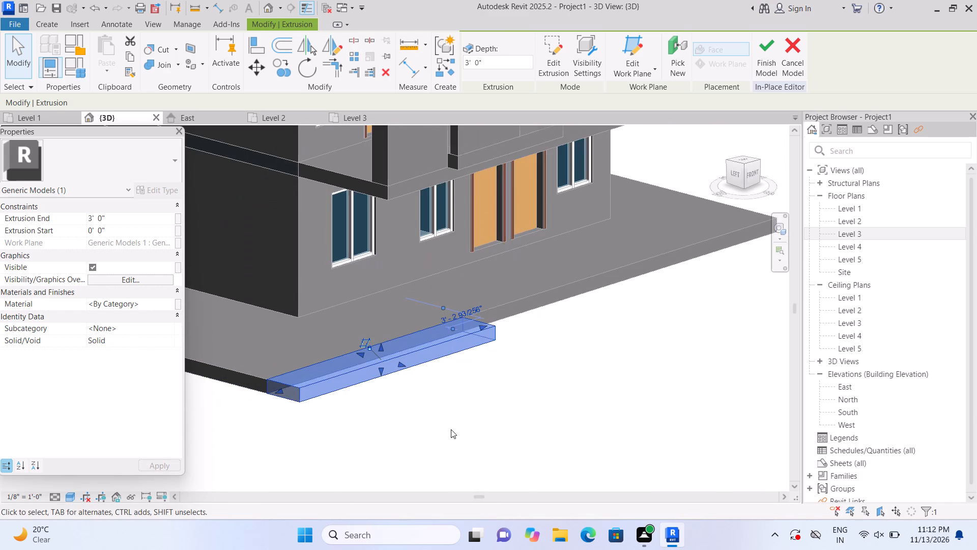
pyautogui.scroll(1, 451, 428)
pyautogui.moveTo(487, 312); pyautogui.dragTo(492, 309)
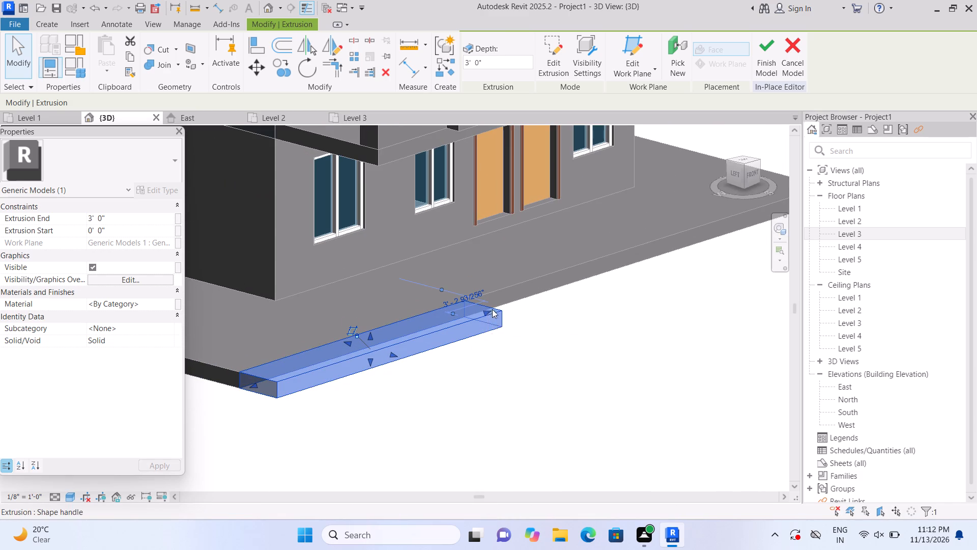
pyautogui.moveTo(492, 309); pyautogui.dragTo(558, 284)
pyautogui.click(516, 377)
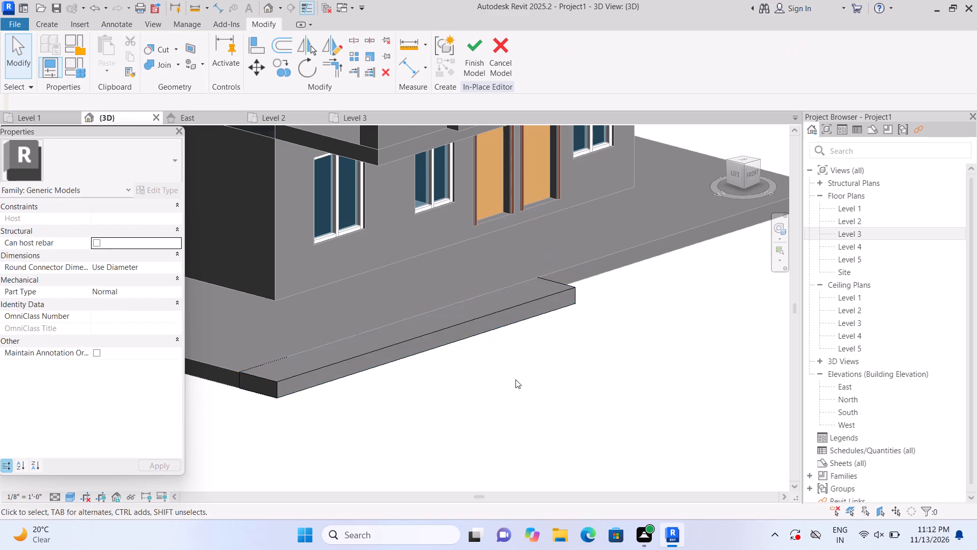
pyautogui.scroll(-2, 515, 379)
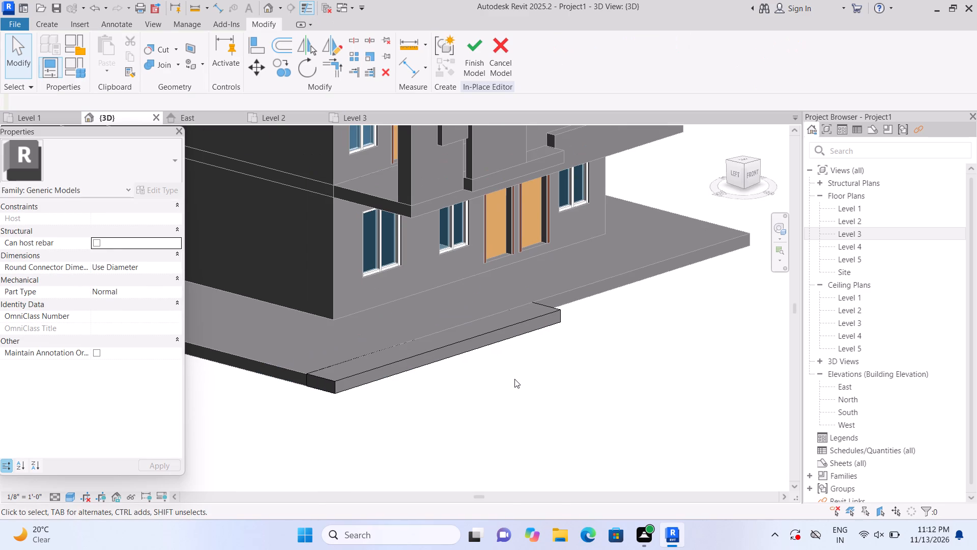
pyautogui.scroll(1, 518, 356)
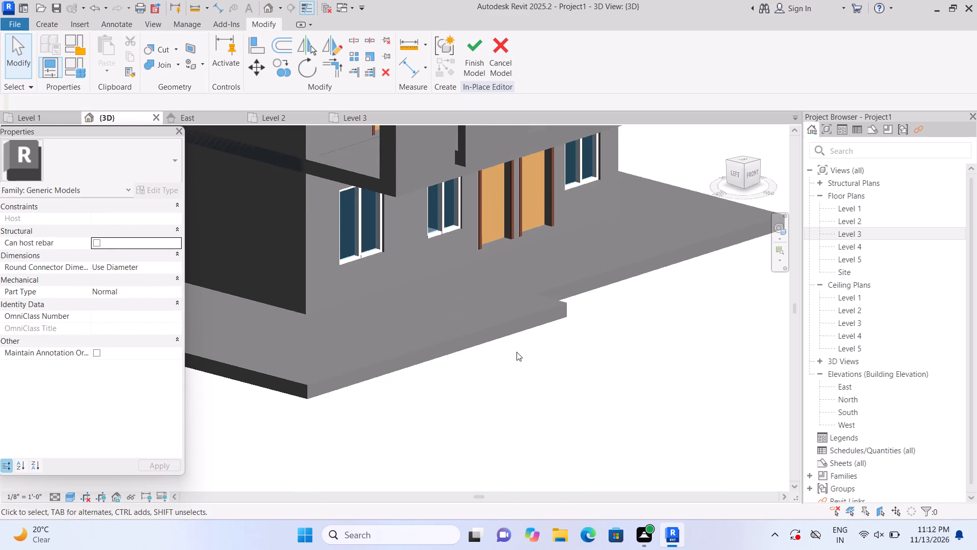
pyautogui.scroll(1, 514, 349)
pyautogui.click(503, 329)
pyautogui.moveTo(560, 294); pyautogui.dragTo(613, 278)
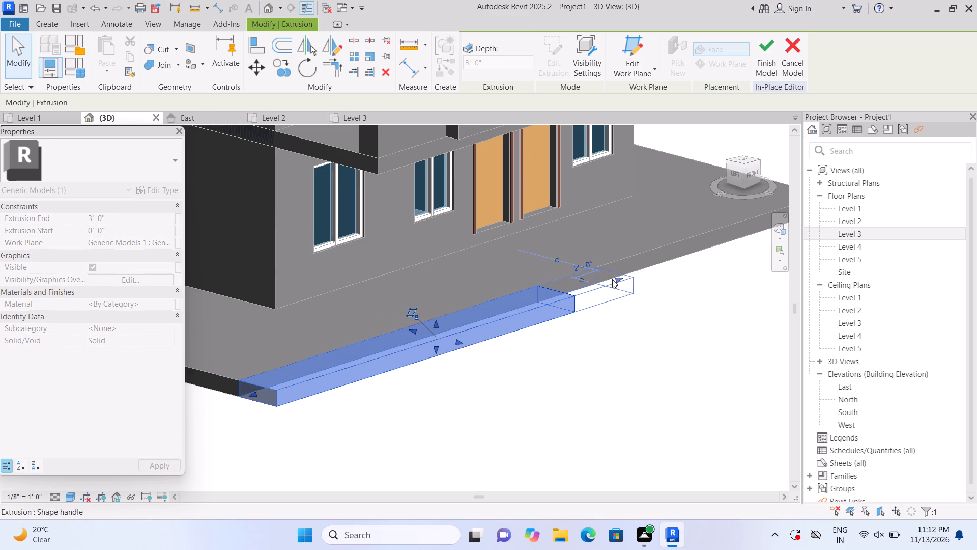
pyautogui.click(589, 385)
pyautogui.scroll(-2, 585, 377)
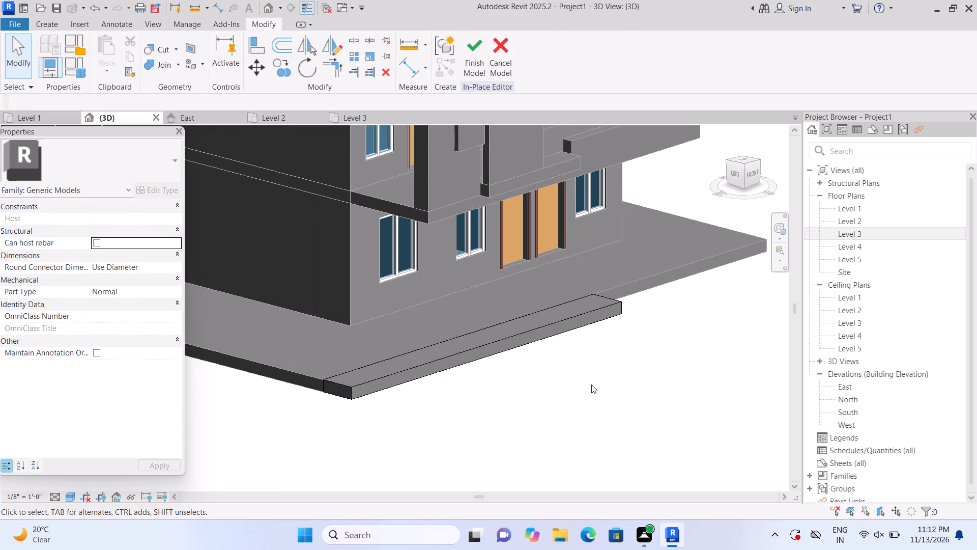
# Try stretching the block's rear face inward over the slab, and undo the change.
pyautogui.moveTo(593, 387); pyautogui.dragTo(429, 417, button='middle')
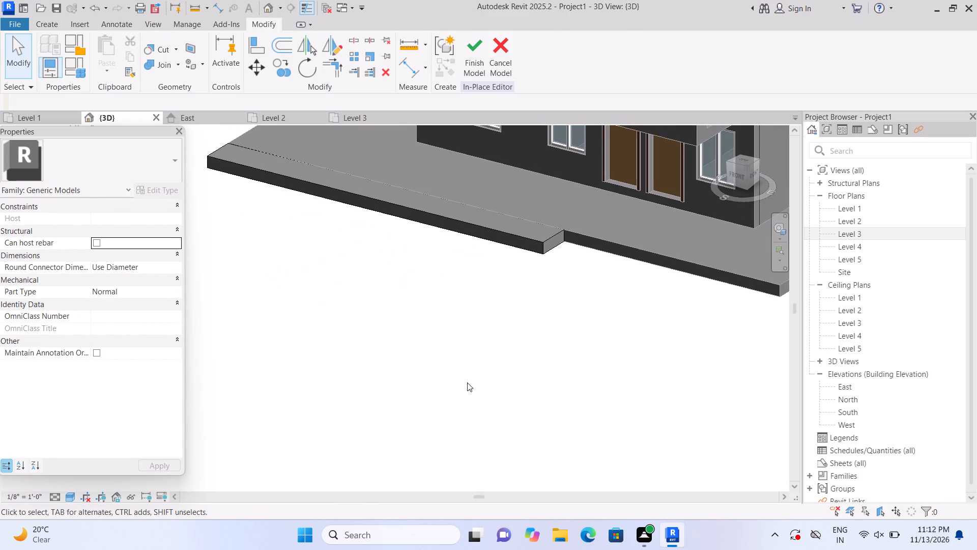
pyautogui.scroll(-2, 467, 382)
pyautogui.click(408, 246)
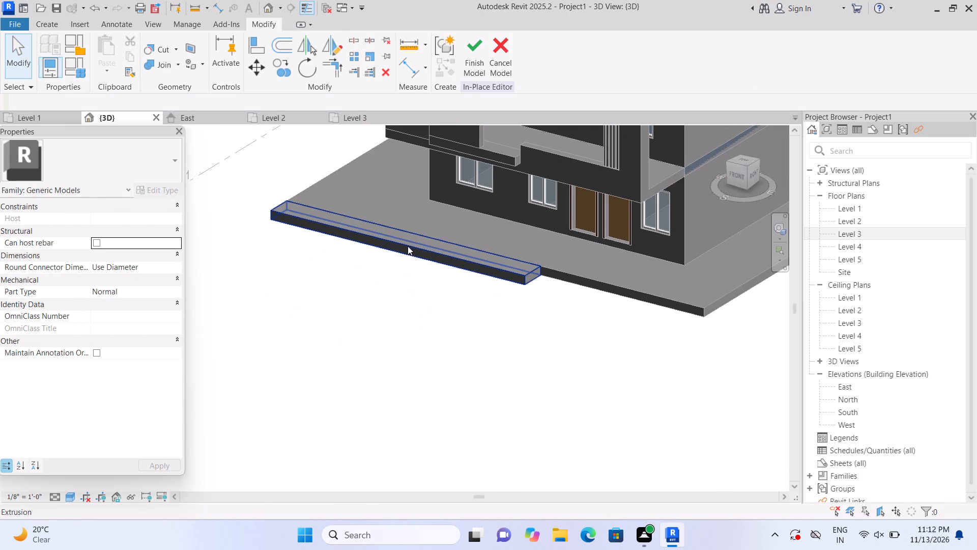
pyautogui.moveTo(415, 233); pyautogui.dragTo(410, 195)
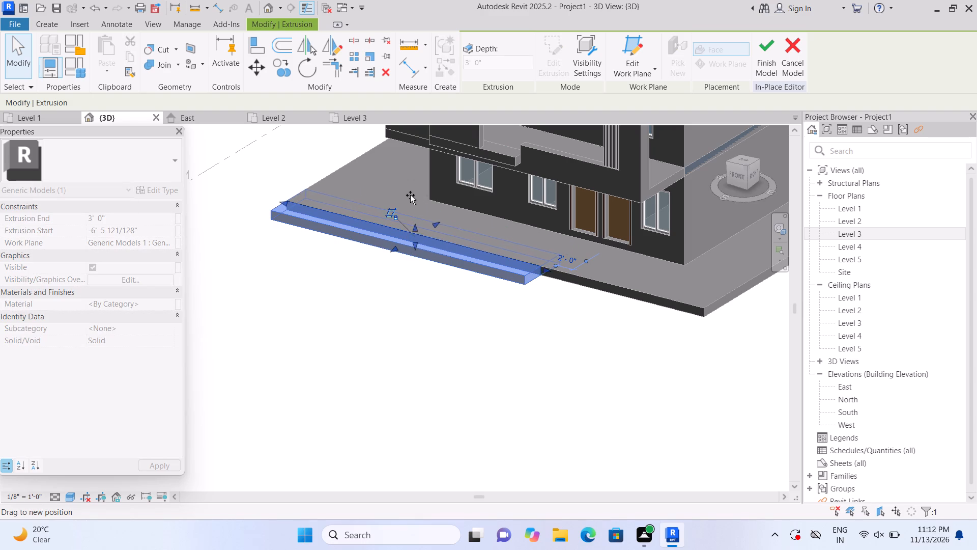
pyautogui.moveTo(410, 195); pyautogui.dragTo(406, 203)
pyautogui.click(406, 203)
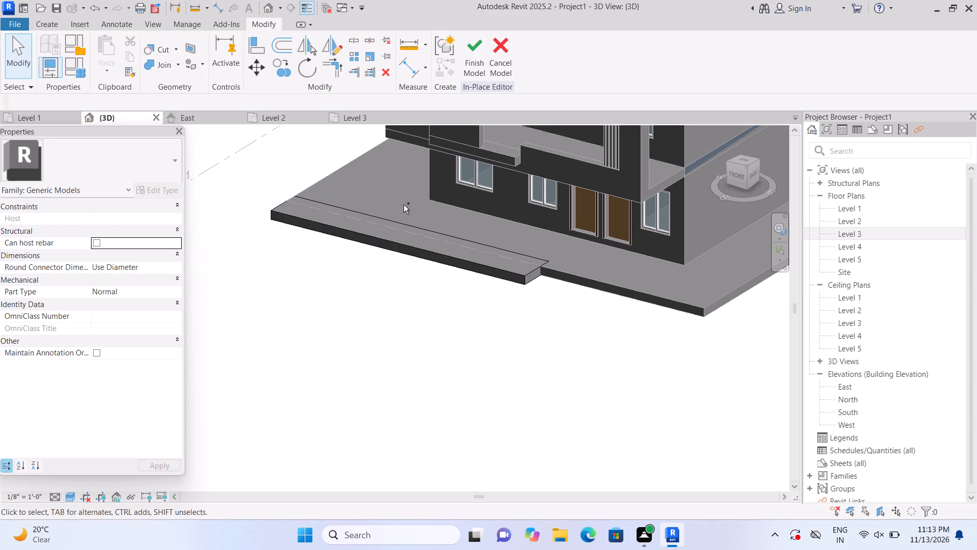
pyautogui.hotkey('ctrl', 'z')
# Stretch the top face of the front slab-edge block upward to form a wall, adjusting it to a slightly lower height.
pyautogui.scroll(1, 407, 225)
pyautogui.click(403, 238)
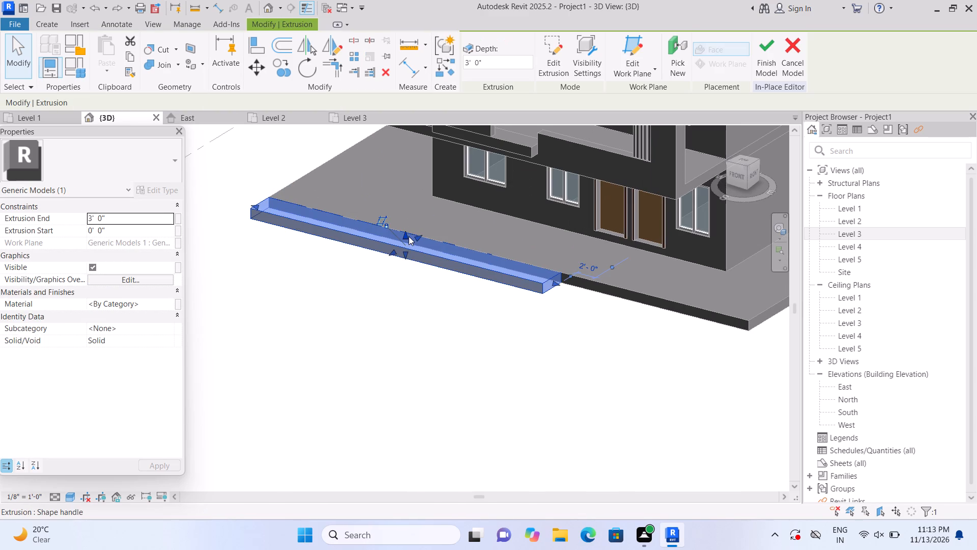
pyautogui.moveTo(406, 235); pyautogui.dragTo(410, 146)
pyautogui.click(410, 146)
pyautogui.scroll(-2, 411, 167)
pyautogui.click(376, 265)
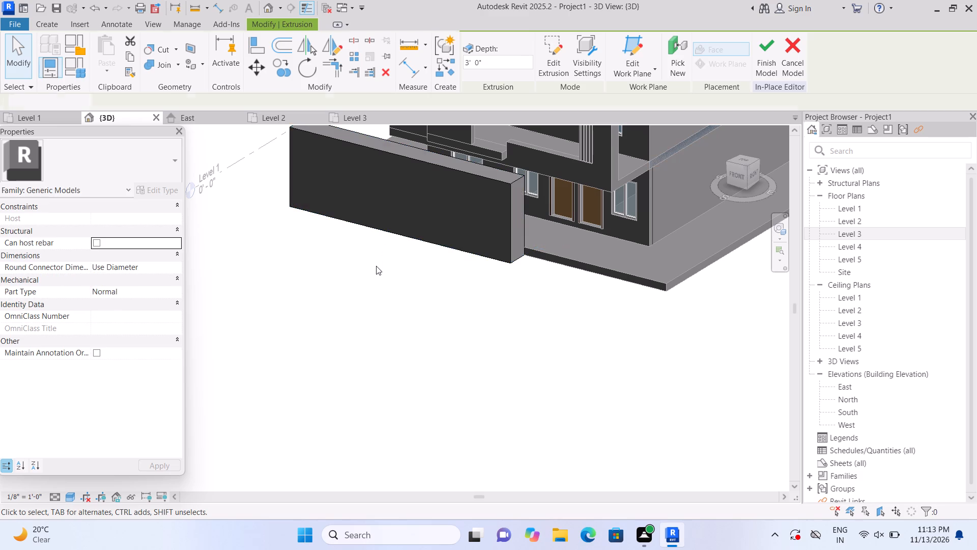
pyautogui.moveTo(393, 282); pyautogui.dragTo(433, 322, button='middle')
pyautogui.click(444, 222)
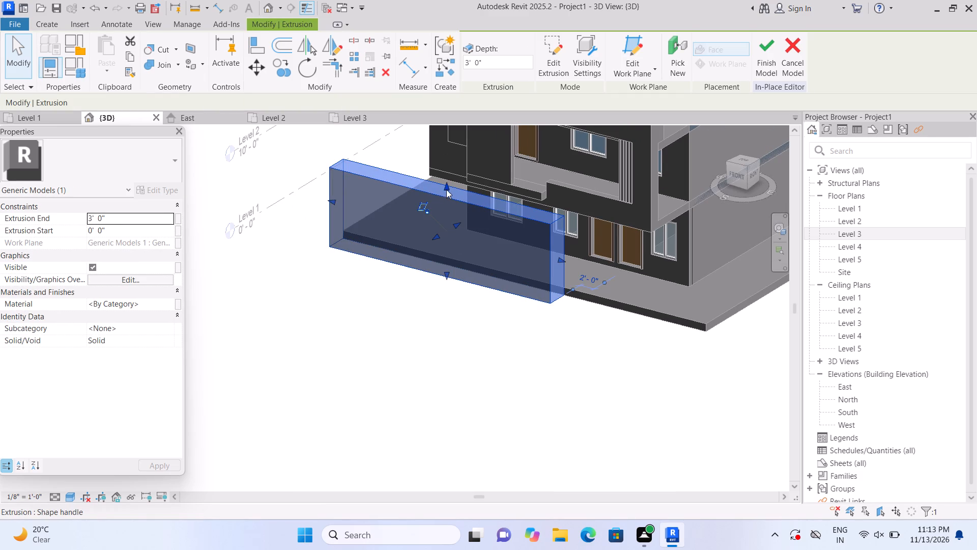
pyautogui.moveTo(446, 182); pyautogui.dragTo(448, 213)
pyautogui.click(448, 213)
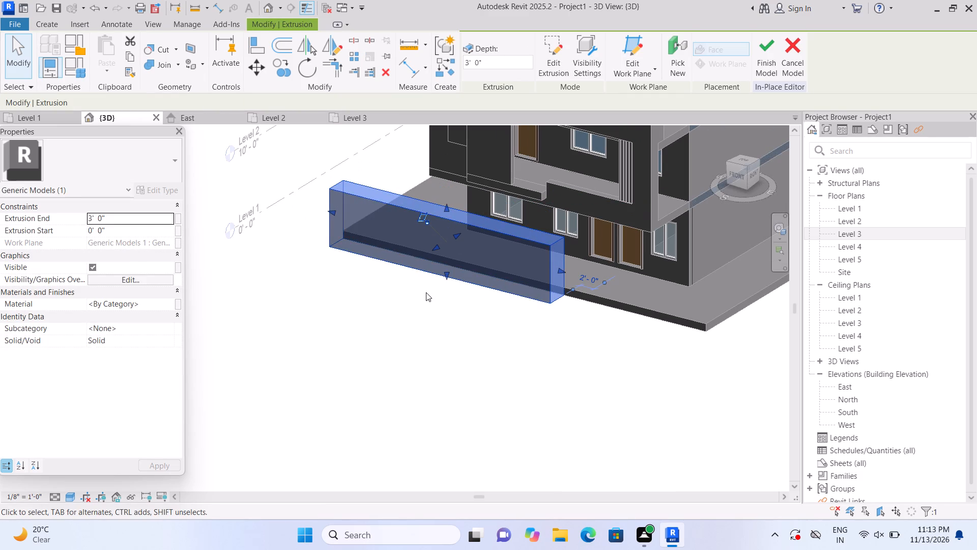
pyautogui.click(426, 292)
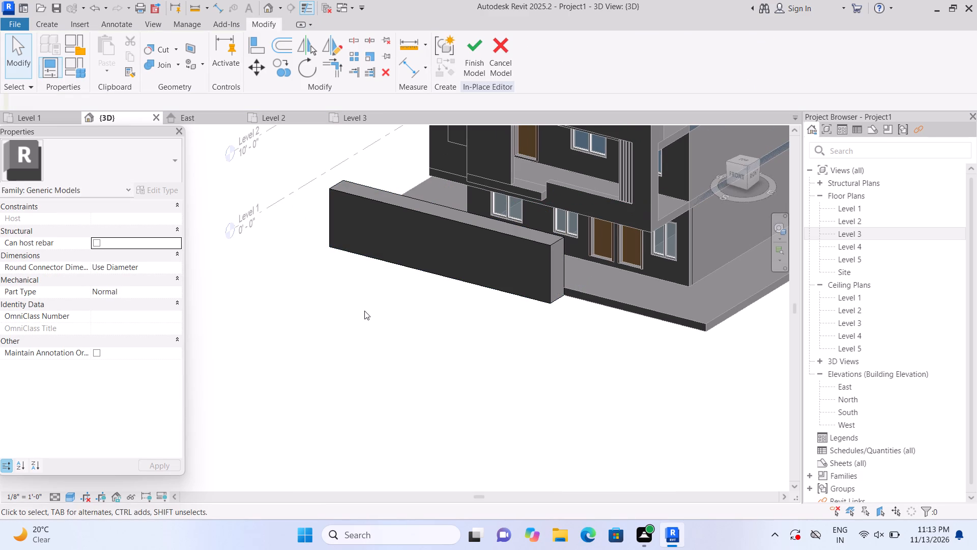
# Create a rectangular solid extrusion on the slab's left-side edge face, starting at the front wall's outer corner, about 5' 5" long and 1' high.
pyautogui.keyDown('shift'); pyautogui.moveTo(362, 320); pyautogui.dragTo(631, 338, button='middle'); pyautogui.keyUp('shift')
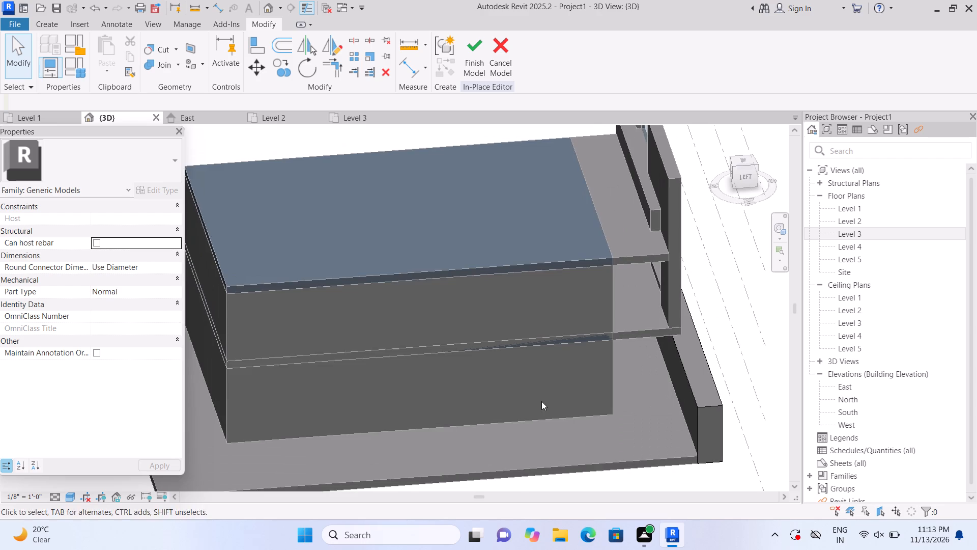
pyautogui.moveTo(537, 394); pyautogui.dragTo(468, 262, button='middle')
pyautogui.scroll(1, 505, 304)
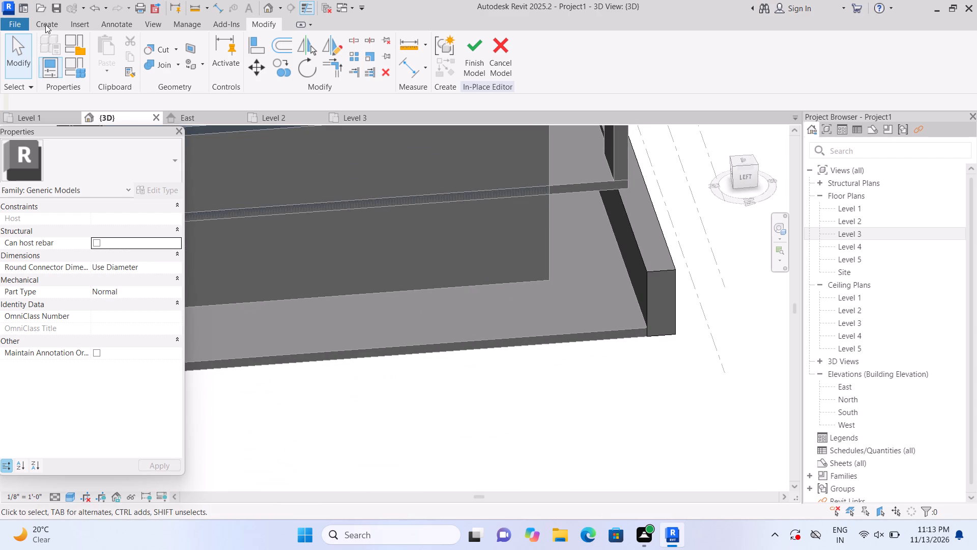
pyautogui.click(45, 24)
pyautogui.click(109, 54)
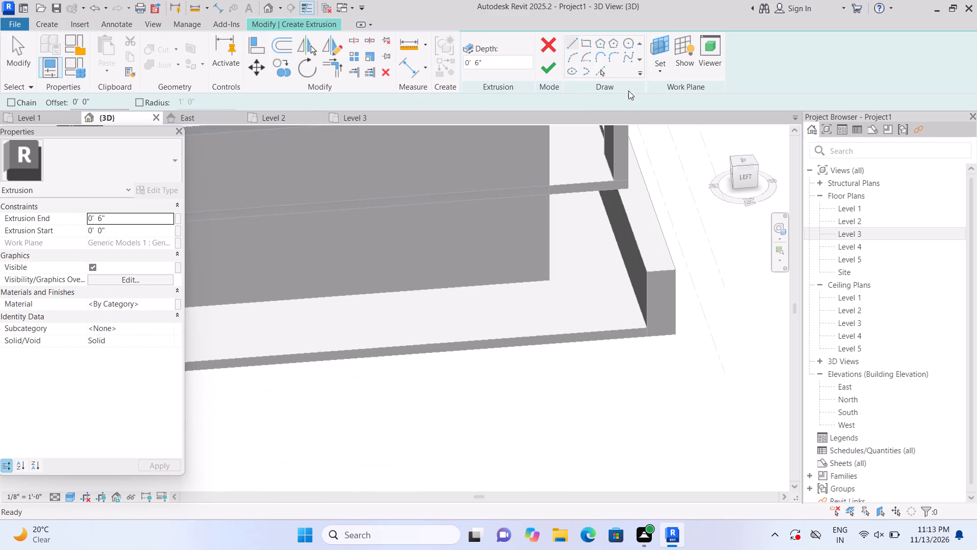
pyautogui.click(652, 72)
pyautogui.click(670, 115)
pyautogui.scroll(1, 604, 353)
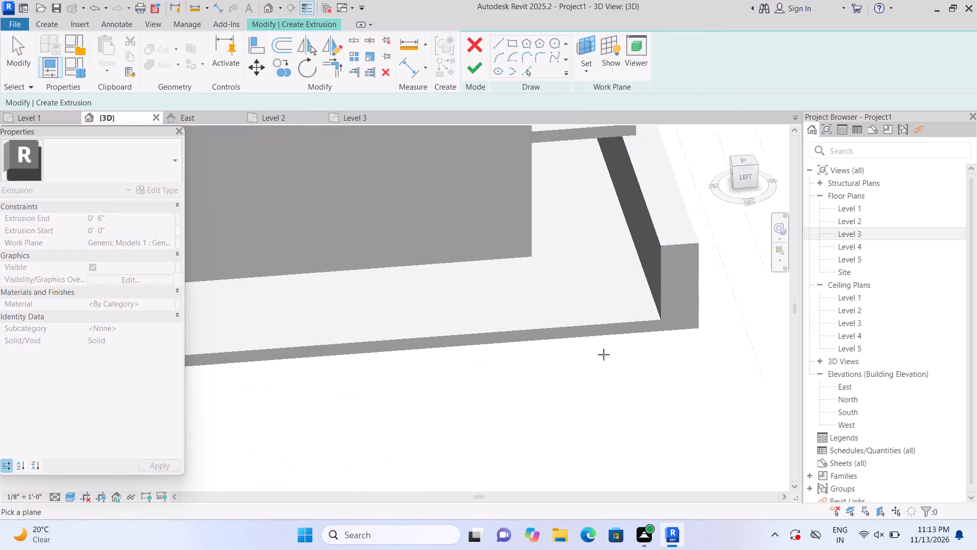
pyautogui.scroll(5, 604, 354)
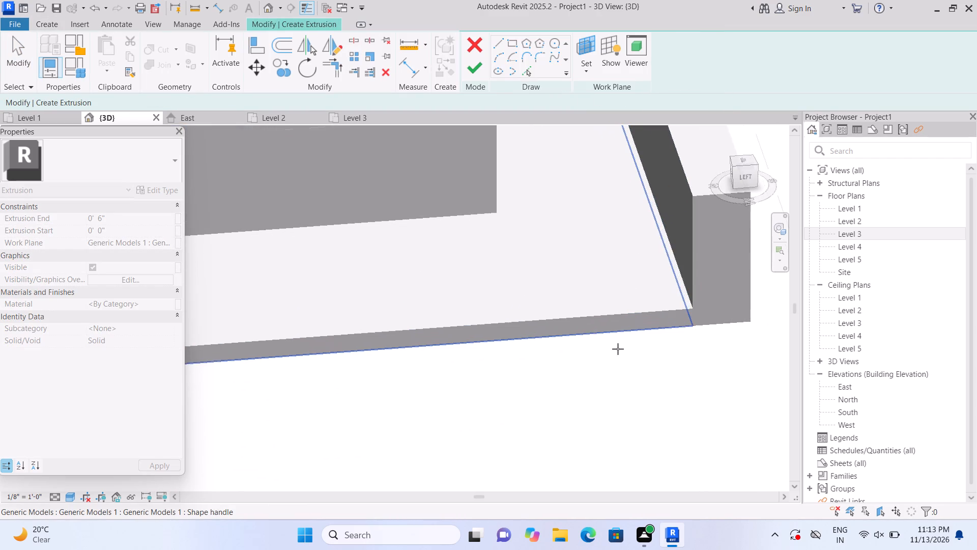
pyautogui.scroll(1, 618, 349)
pyautogui.click(690, 310)
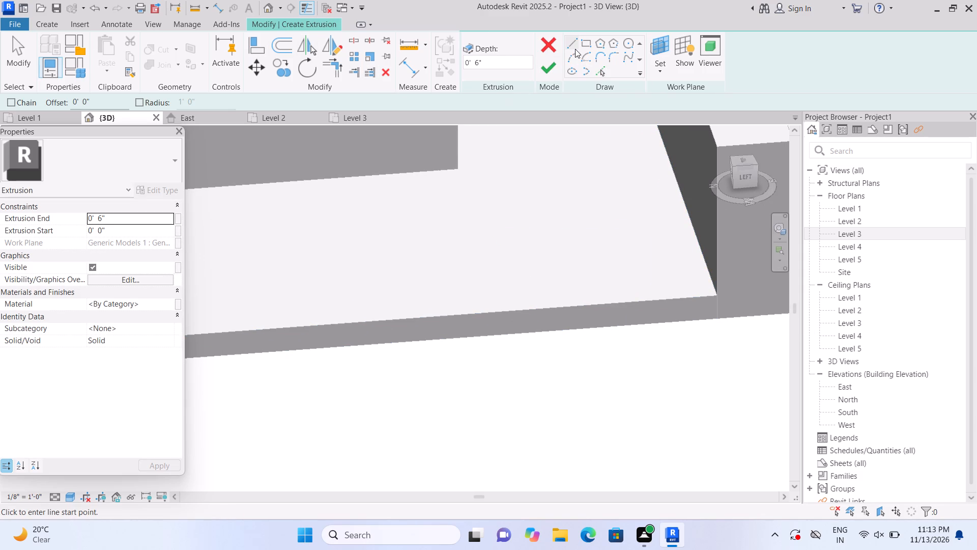
pyautogui.click(585, 41)
pyautogui.moveTo(550, 193); pyautogui.dragTo(323, 167, button='middle')
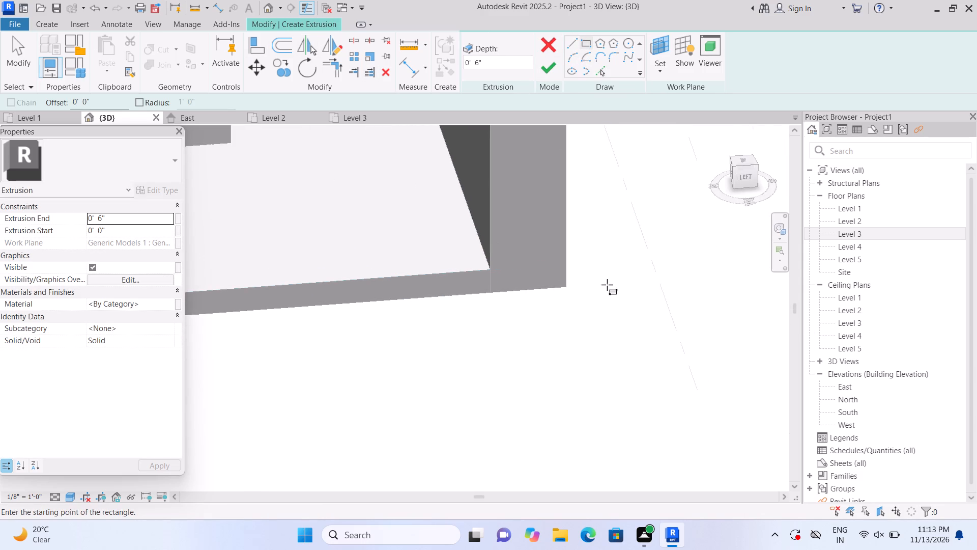
pyautogui.click(567, 285)
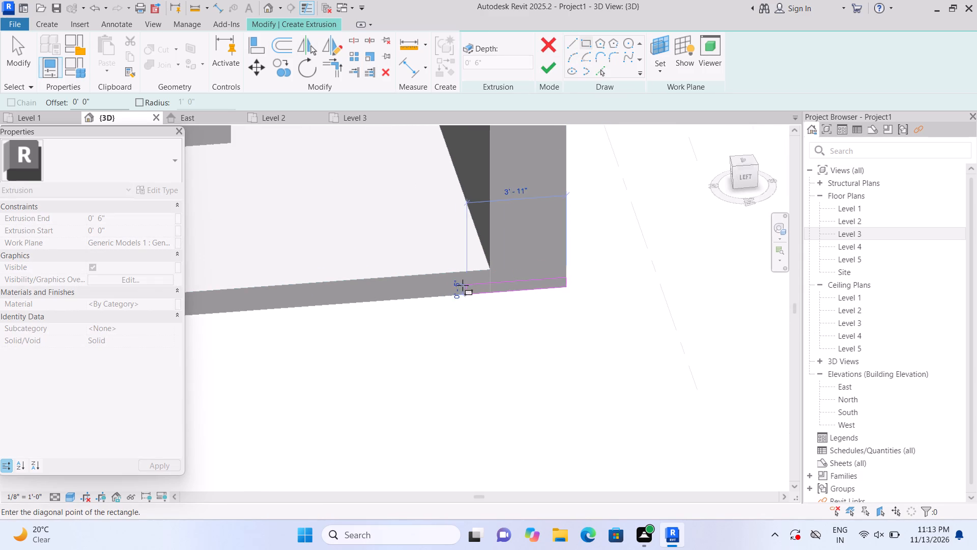
pyautogui.click(428, 271)
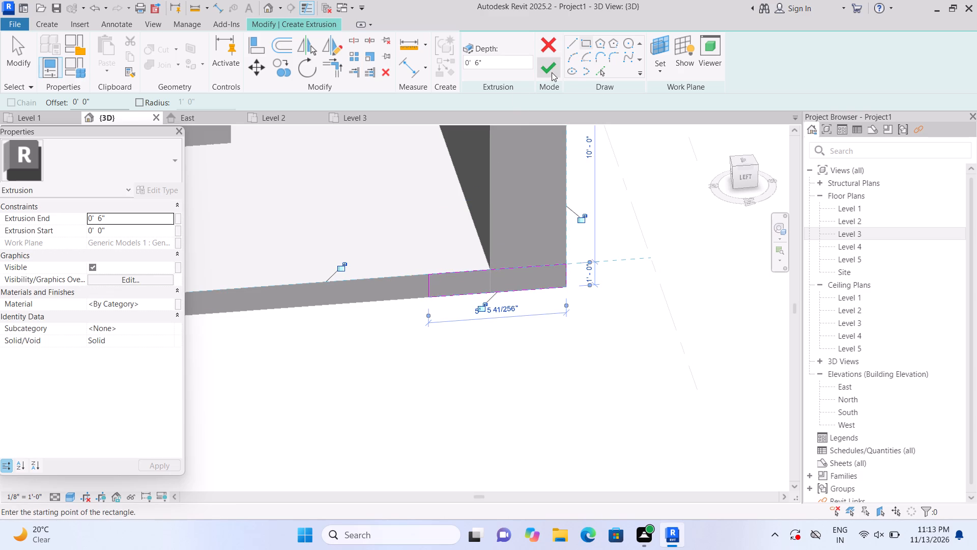
pyautogui.click(552, 72)
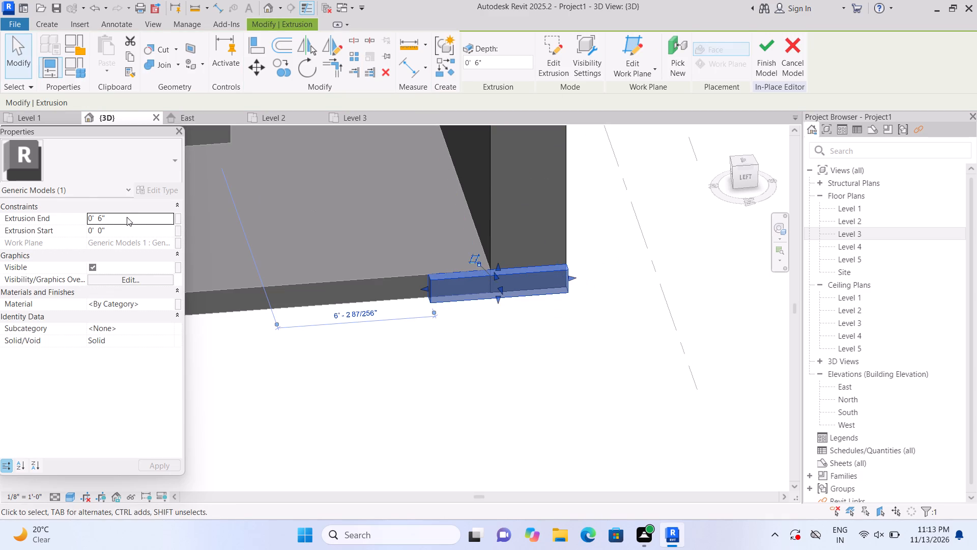
# Set the Extrusion End of the new side-edge block to 3'.
pyautogui.click(127, 217)
pyautogui.press('BackSpace')
pyautogui.write("3'")
pyautogui.press('Return')
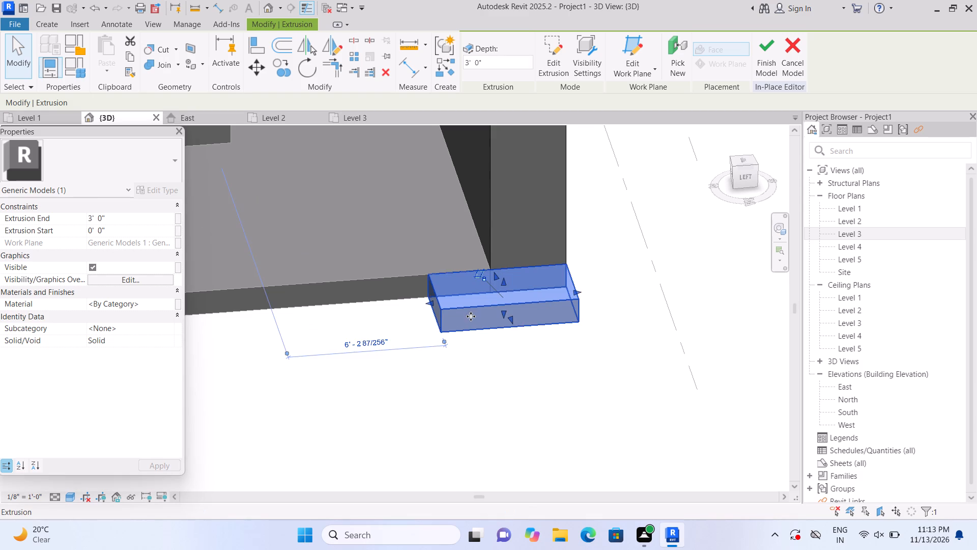
# Lengthen the side-edge block by stretching its free end farther back along the slab's left-side edge.
pyautogui.scroll(1, 474, 317)
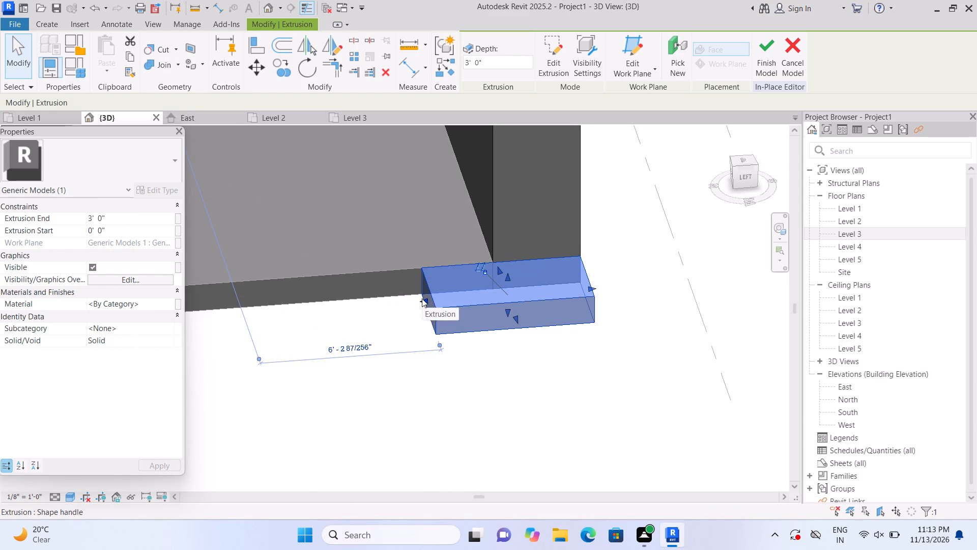
pyautogui.moveTo(422, 298); pyautogui.dragTo(246, 318)
pyautogui.click(246, 318)
pyautogui.scroll(-4, 317, 320)
pyautogui.moveTo(265, 413); pyautogui.dragTo(266, 411, button='middle')
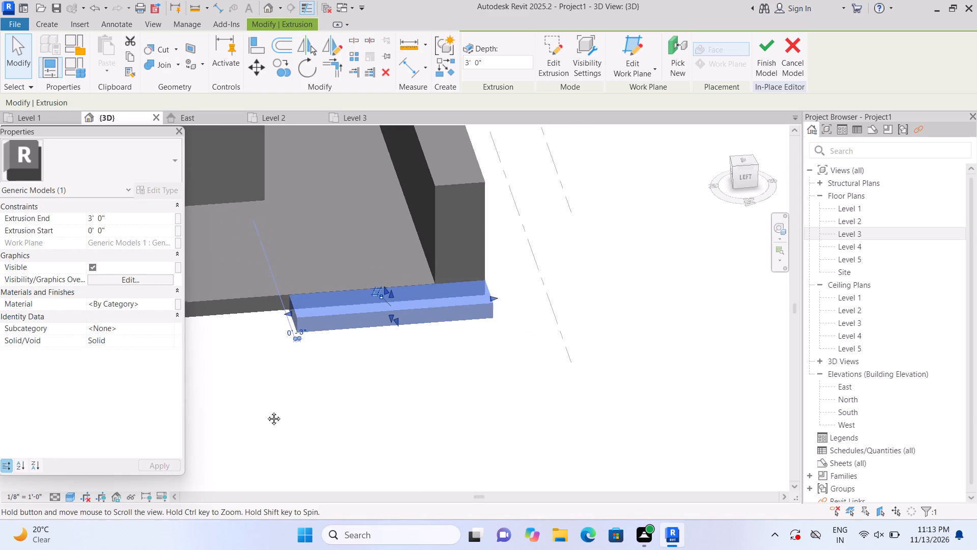
pyautogui.moveTo(266, 411); pyautogui.dragTo(719, 301, button='middle')
pyautogui.scroll(-4, 713, 304)
pyautogui.scroll(-2, 633, 323)
pyautogui.moveTo(595, 327); pyautogui.dragTo(489, 339, button='middle')
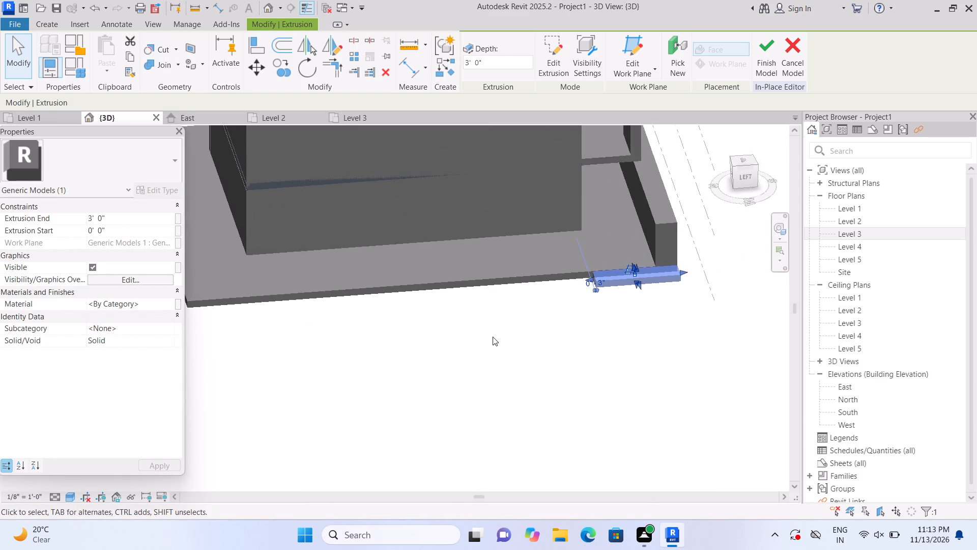
pyautogui.scroll(2, 533, 334)
pyautogui.moveTo(610, 259); pyautogui.dragTo(459, 273)
pyautogui.click(459, 273)
pyautogui.scroll(5, 592, 271)
pyautogui.moveTo(611, 245); pyautogui.dragTo(497, 253)
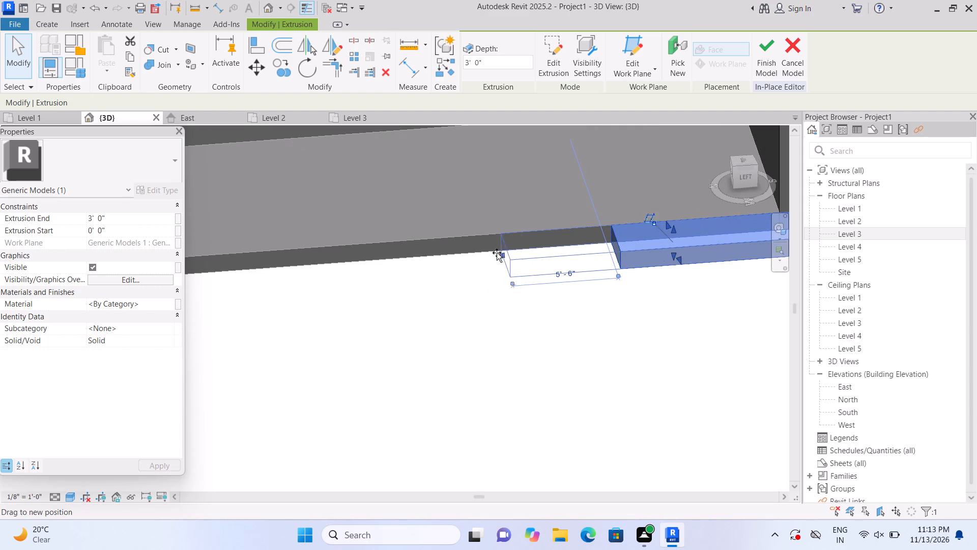
pyautogui.moveTo(497, 253); pyautogui.dragTo(376, 264)
pyautogui.scroll(-2, 358, 291)
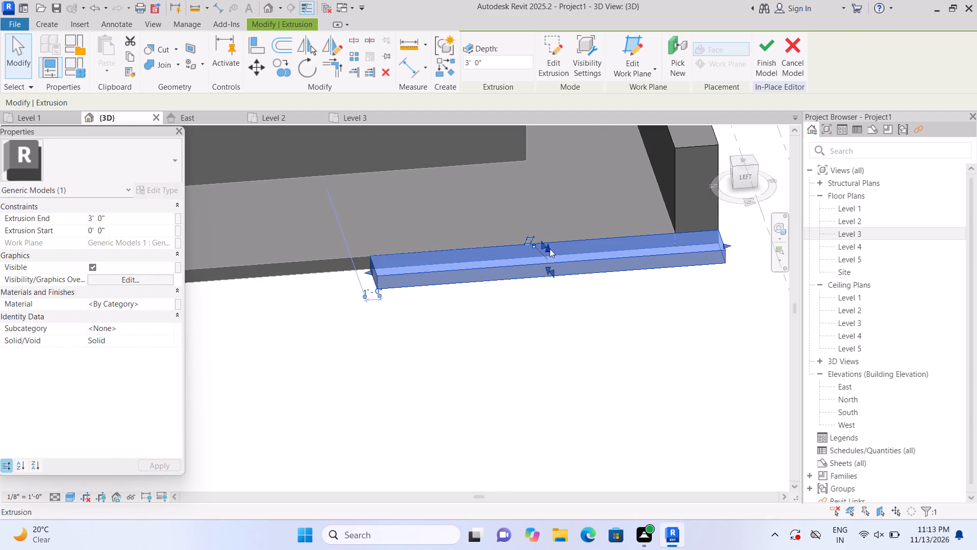
# Stretch the side-edge block's top face upward to the height of the front wall.
pyautogui.moveTo(549, 249); pyautogui.dragTo(547, 191)
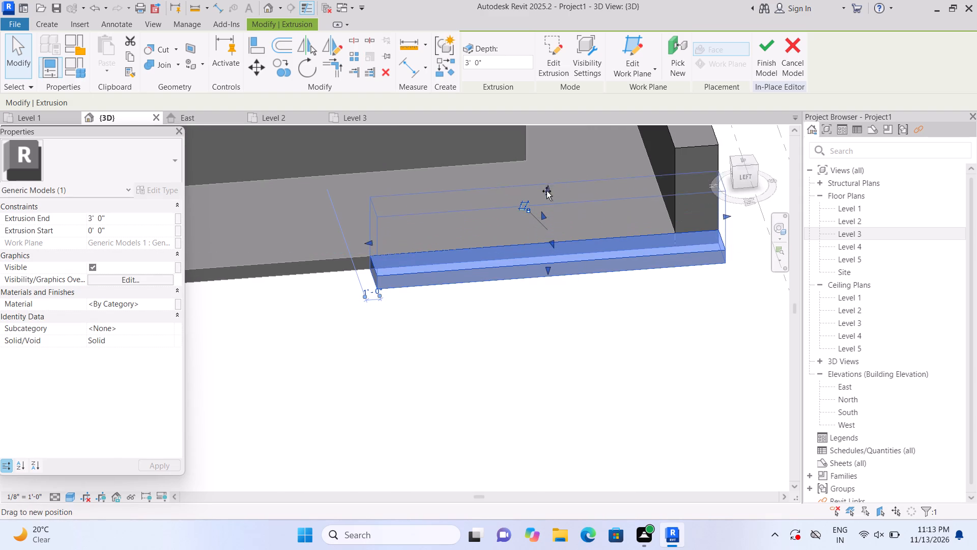
pyautogui.moveTo(547, 191); pyautogui.dragTo(545, 170)
pyautogui.click(539, 326)
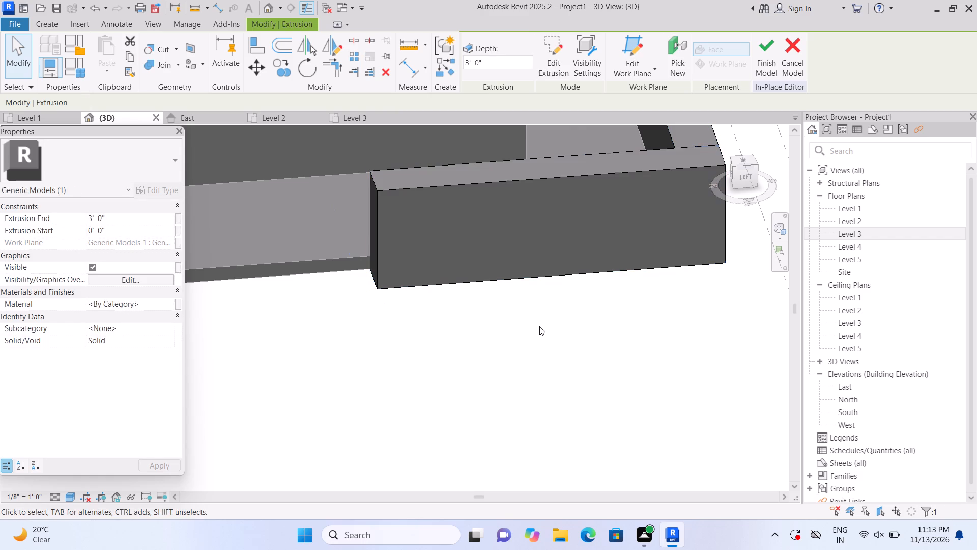
# Join the geometry of the front wall and the side wall at their shared corner.
pyautogui.moveTo(528, 337); pyautogui.dragTo(202, 365, button='middle')
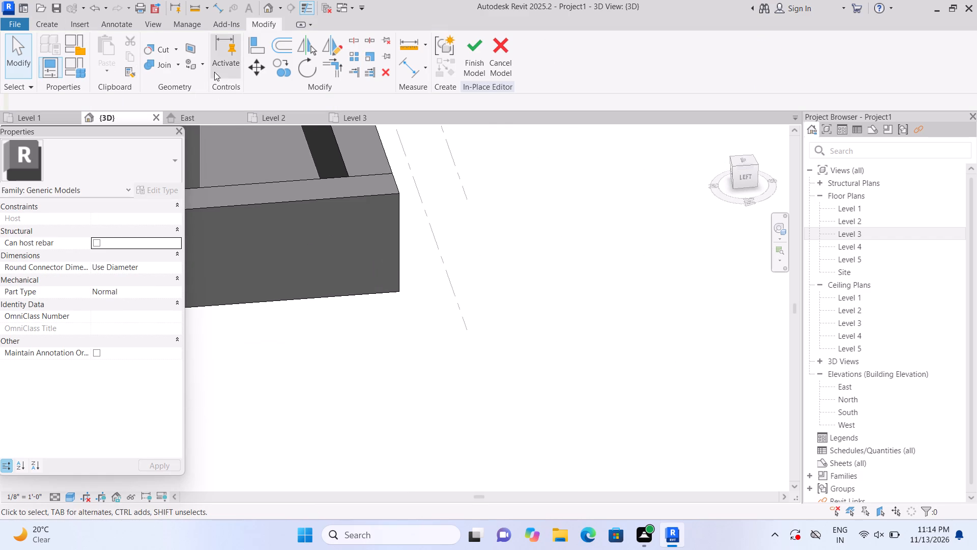
pyautogui.click(177, 63)
pyautogui.click(182, 83)
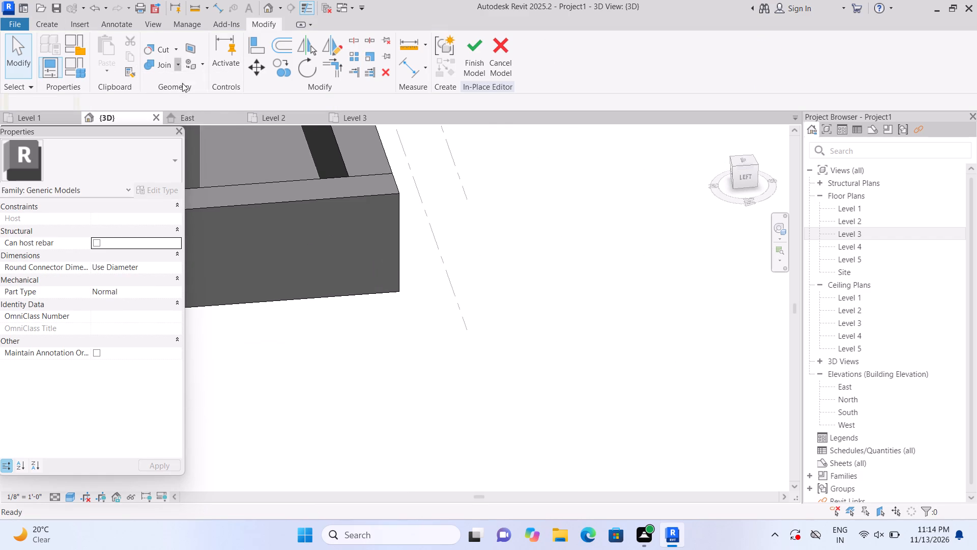
pyautogui.click(358, 231)
pyautogui.doubleClick(353, 170)
pyautogui.scroll(-2, 487, 262)
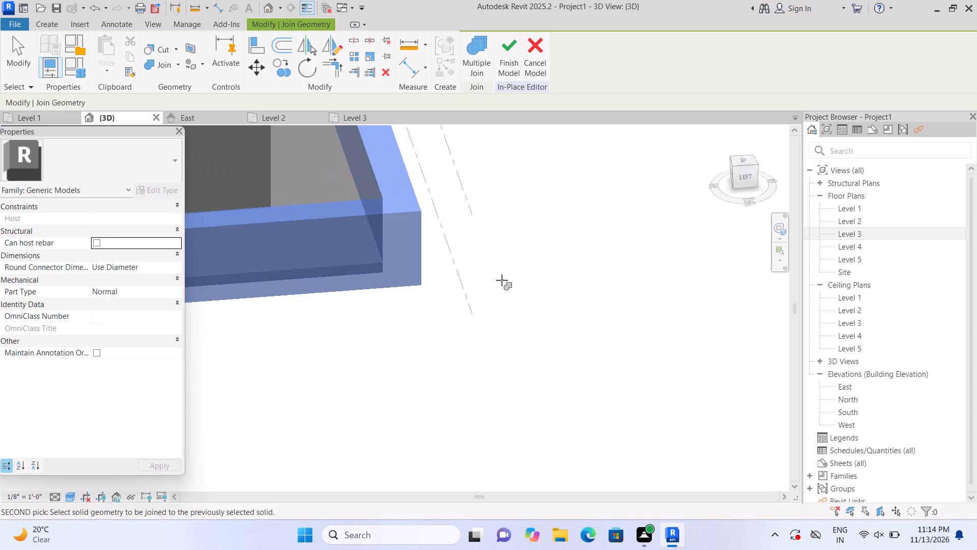
pyautogui.press('Escape')
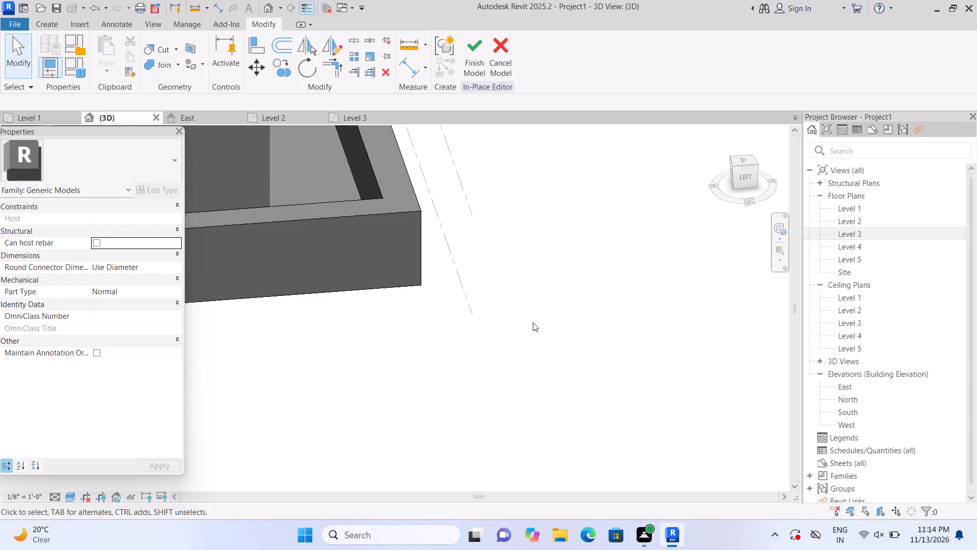
# Shorten the front wall slightly by pulling its free end near the entrance doors back along the slab edge.
pyautogui.moveTo(533, 322); pyautogui.dragTo(330, 363, button='middle')
pyautogui.scroll(-8, 357, 340)
pyautogui.keyDown('shift'); pyautogui.moveTo(337, 358); pyautogui.dragTo(306, 370, button='middle'); pyautogui.keyUp('shift')
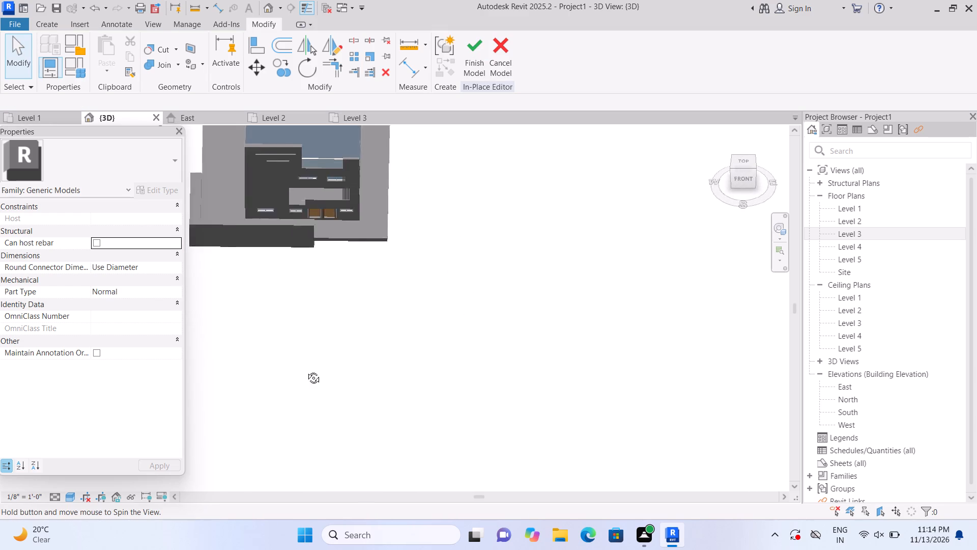
pyautogui.keyDown('shift'); pyautogui.moveTo(306, 370); pyautogui.dragTo(234, 347, button='middle'); pyautogui.keyUp('shift')
pyautogui.moveTo(303, 329); pyautogui.dragTo(311, 391, button='middle')
pyautogui.scroll(2, 311, 336)
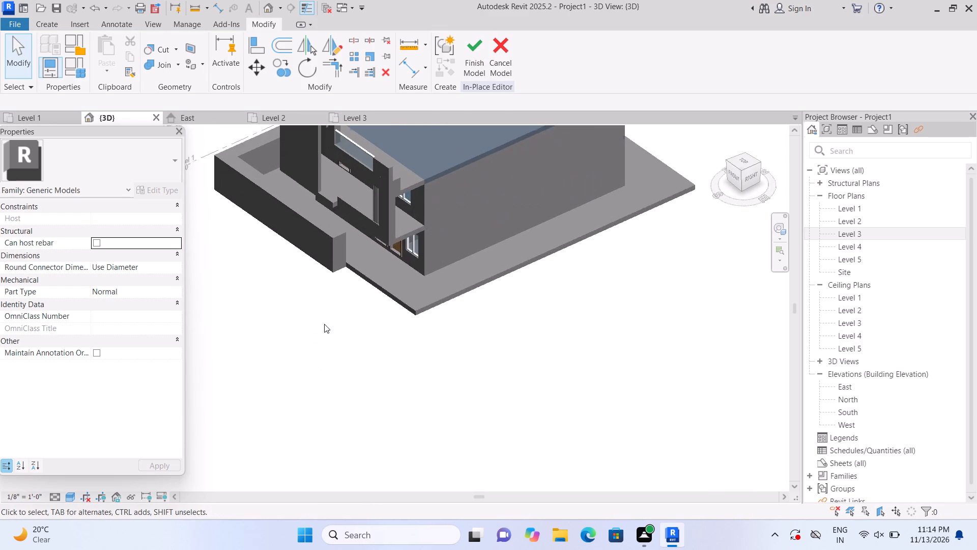
pyautogui.scroll(2, 324, 324)
pyautogui.moveTo(339, 324); pyautogui.dragTo(337, 359, button='middle')
pyautogui.scroll(2, 336, 349)
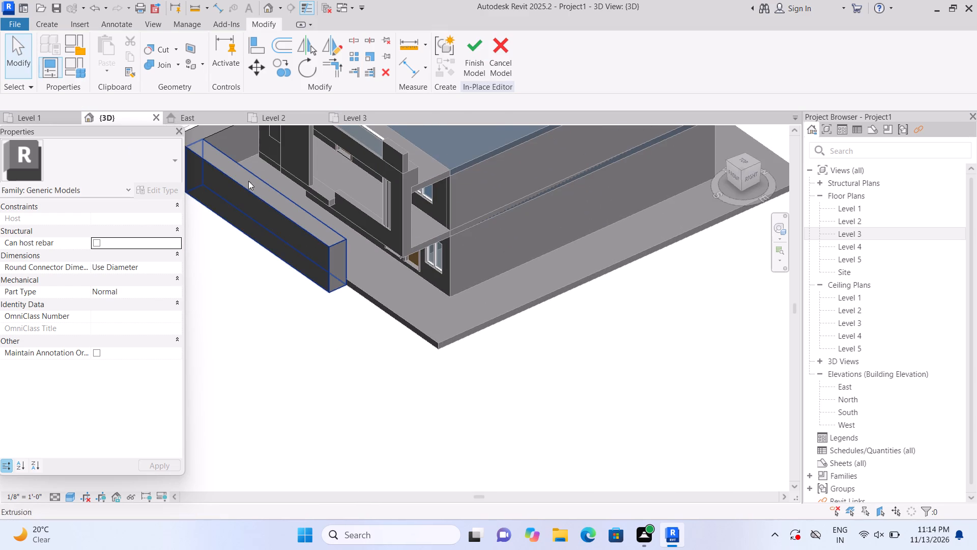
pyautogui.click(315, 237)
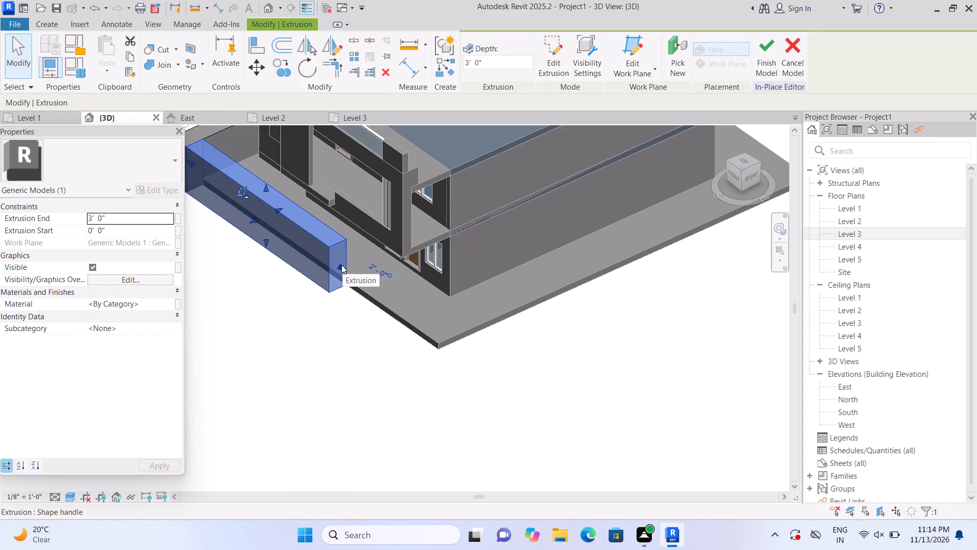
pyautogui.moveTo(341, 265); pyautogui.dragTo(326, 256)
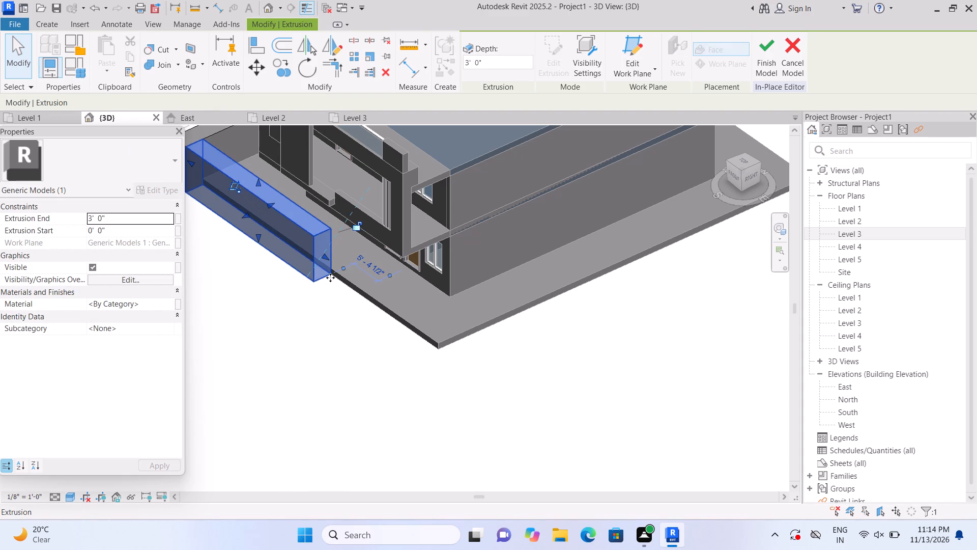
pyautogui.click(324, 297)
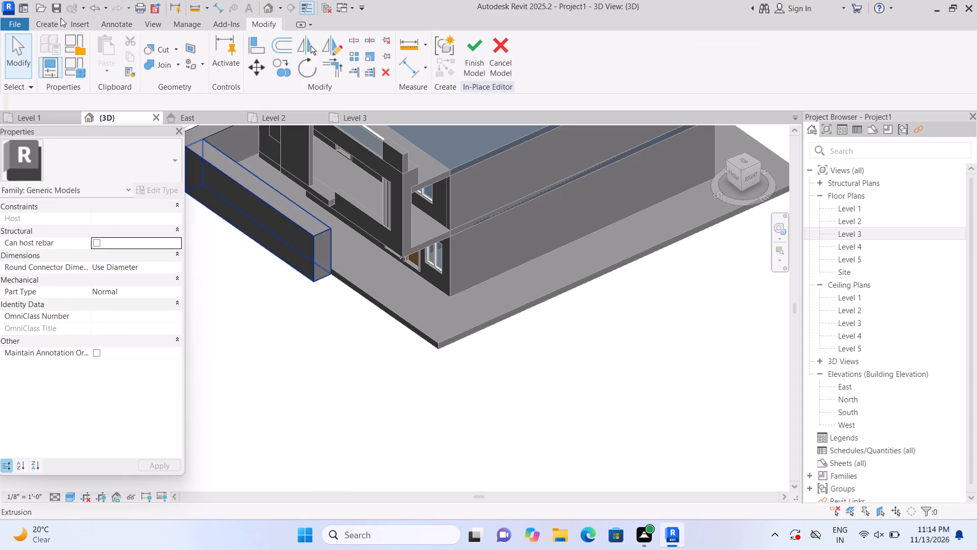
# Create an extrusion from a rectangle 3' wide and about 2' high at the base of the front wall's free end face.
pyautogui.click(50, 26)
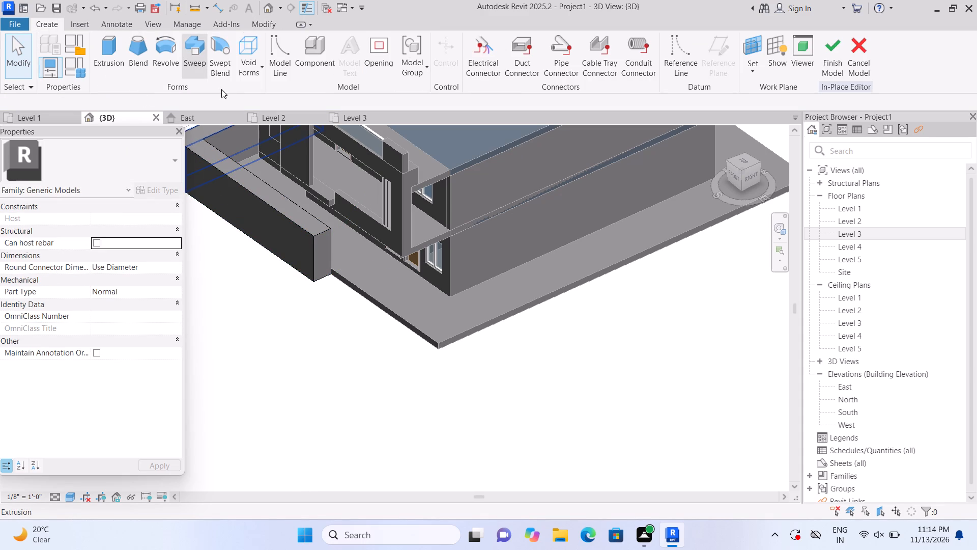
pyautogui.click(103, 62)
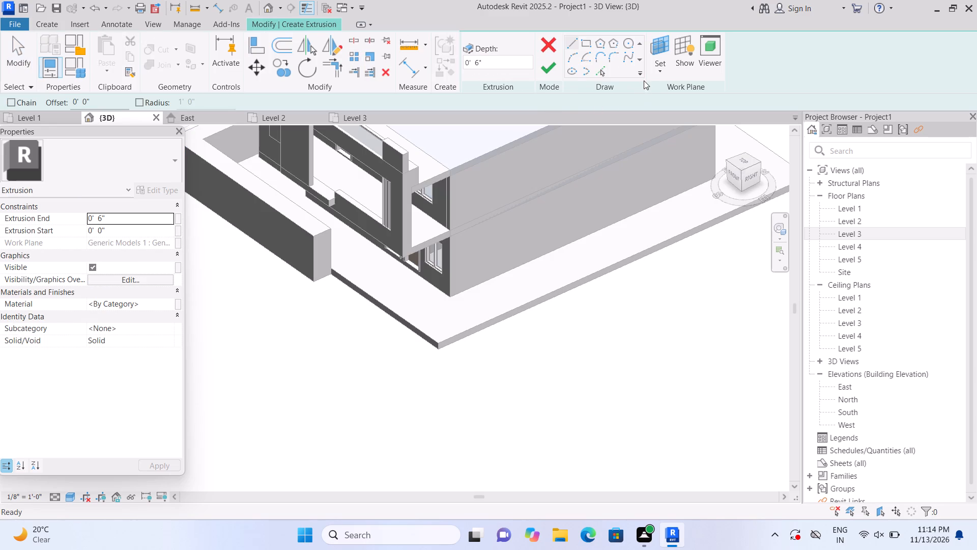
pyautogui.click(654, 72)
pyautogui.click(672, 120)
pyautogui.scroll(2, 393, 287)
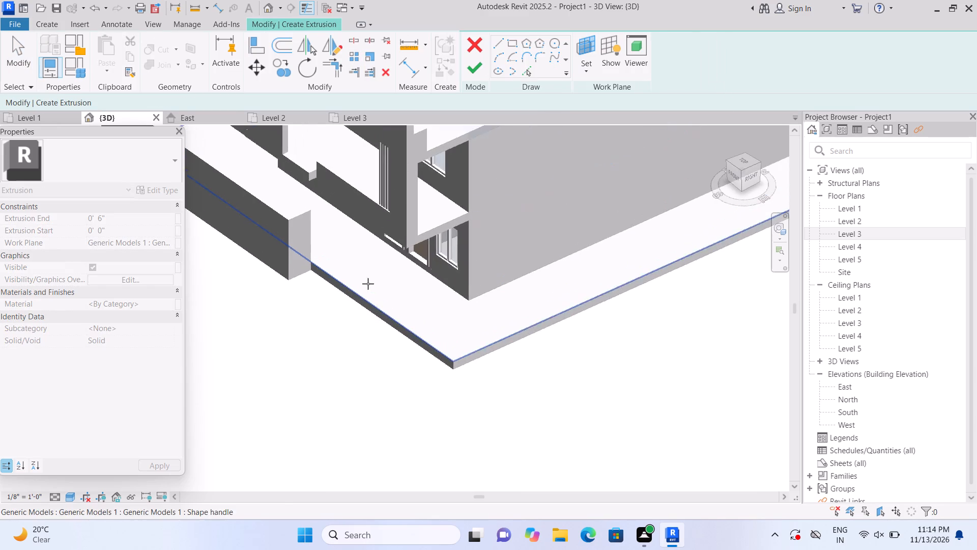
pyautogui.scroll(2, 368, 284)
pyautogui.click(297, 242)
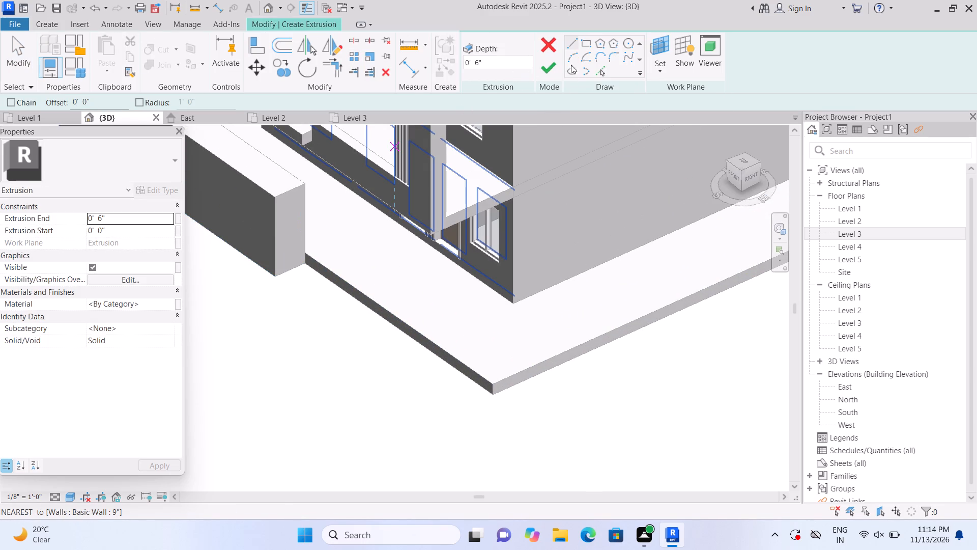
pyautogui.click(583, 46)
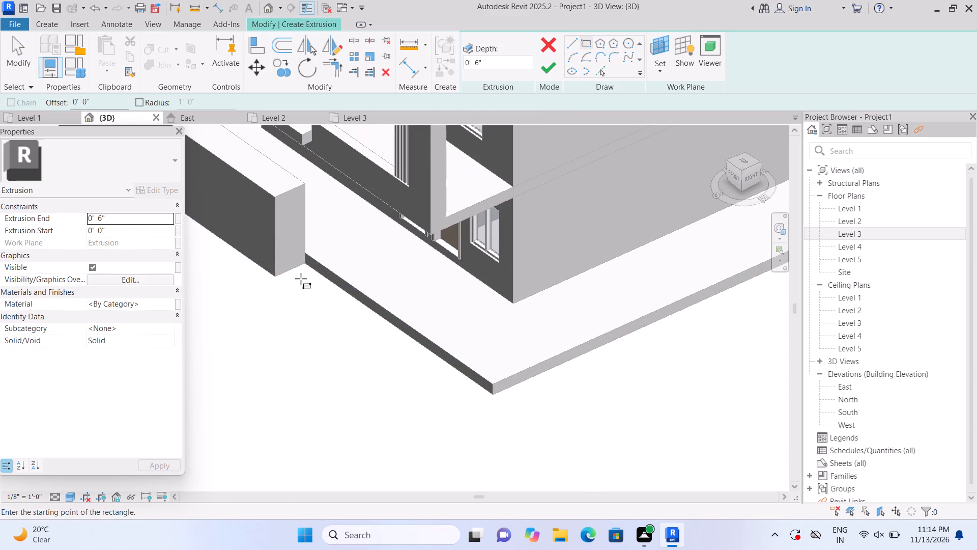
pyautogui.click(273, 278)
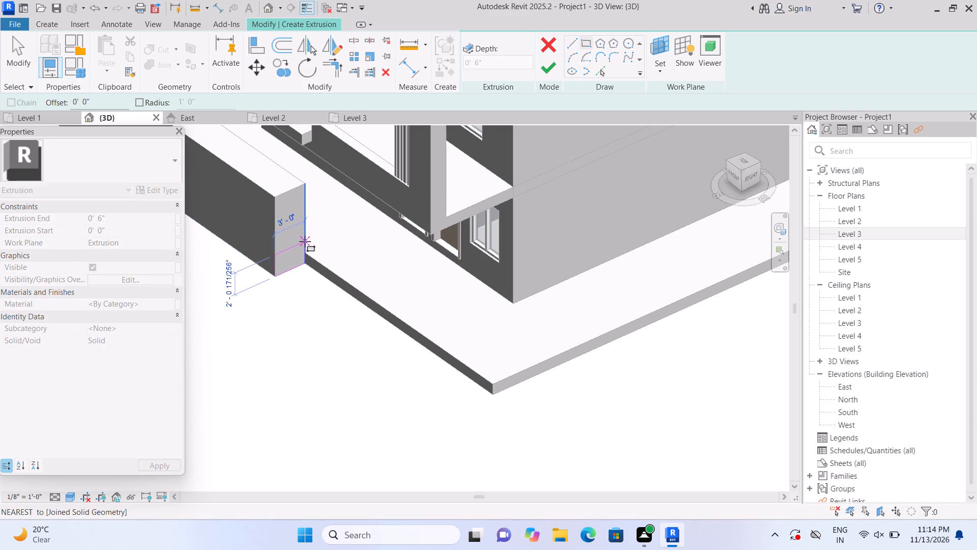
pyautogui.click(307, 241)
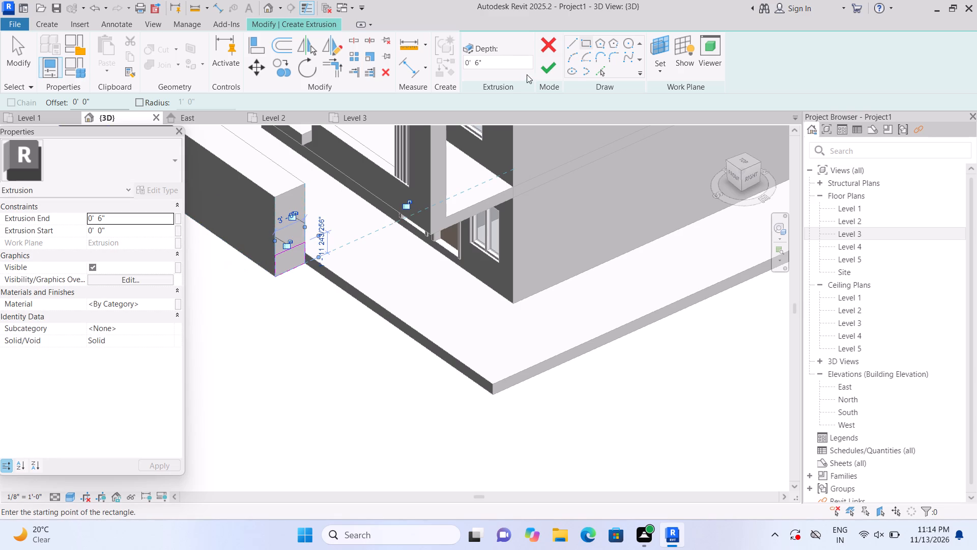
pyautogui.click(548, 65)
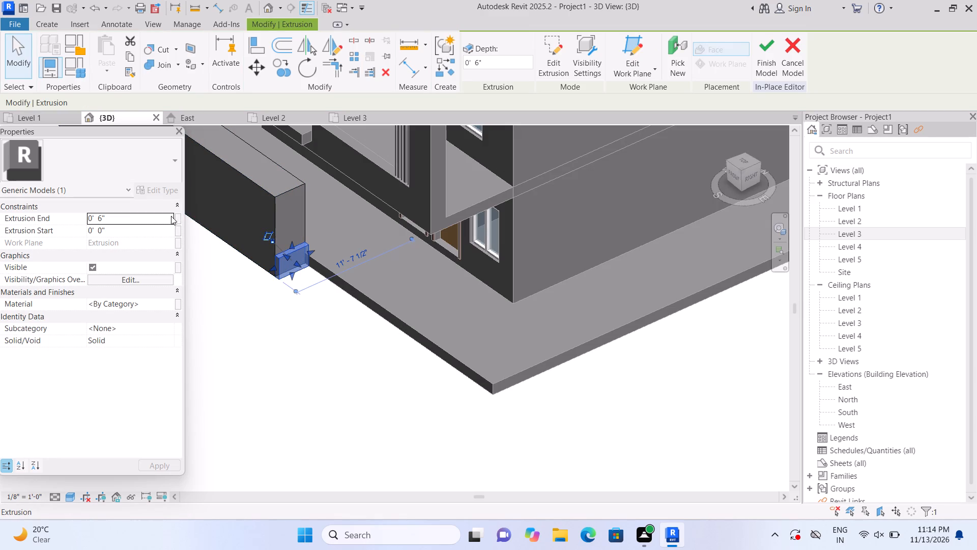
# Set the extrusion end of the new block at the front wall's free end to 3'.
pyautogui.click(160, 213)
pyautogui.press('BackSpace')
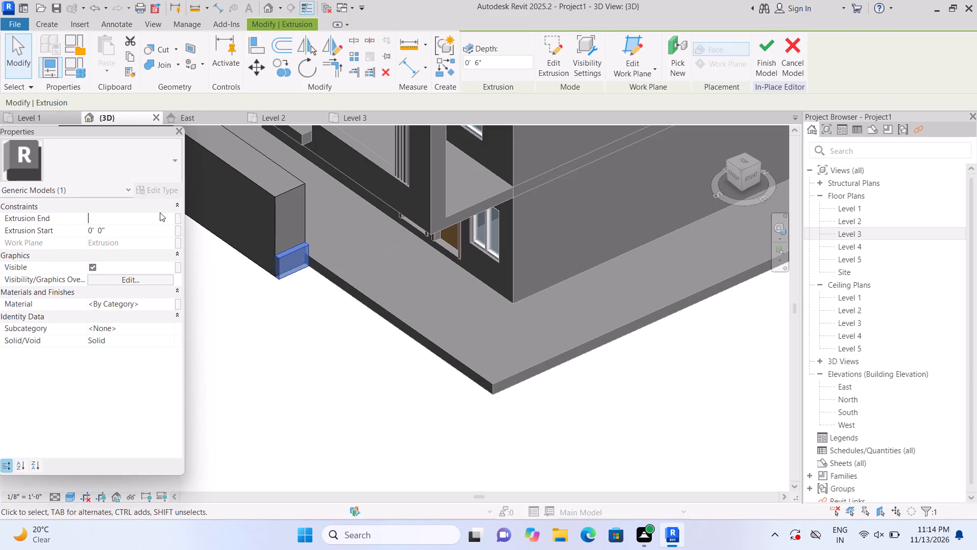
pyautogui.press('3')
pyautogui.press("'")
pyautogui.press('Return')
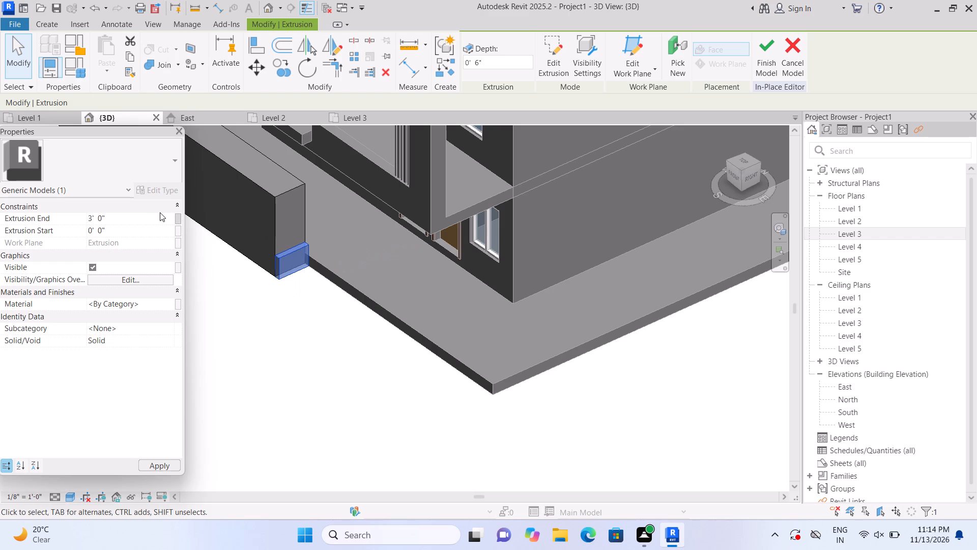
# Stretch the end block slightly outward past the front wall's outer face and raise its top above the wall as a pillar.
pyautogui.scroll(1, 289, 261)
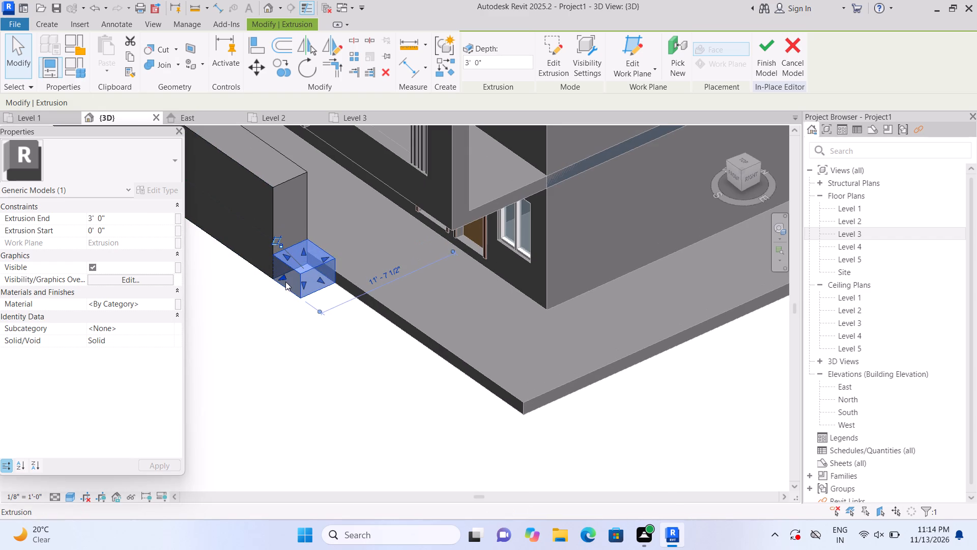
pyautogui.moveTo(282, 277); pyautogui.dragTo(274, 279)
pyautogui.moveTo(299, 251); pyautogui.dragTo(291, 171)
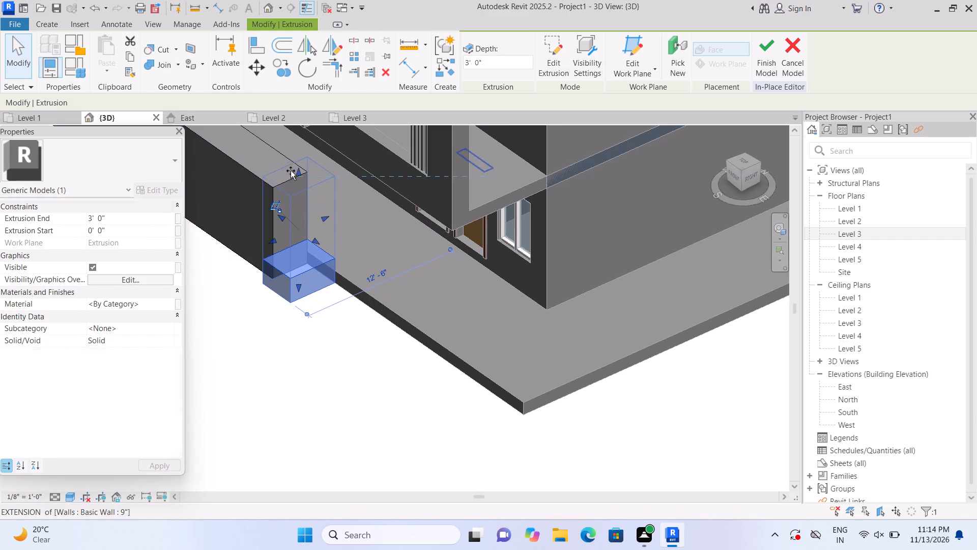
pyautogui.moveTo(291, 171); pyautogui.dragTo(291, 171)
pyautogui.click(231, 314)
pyautogui.scroll(-2, 231, 314)
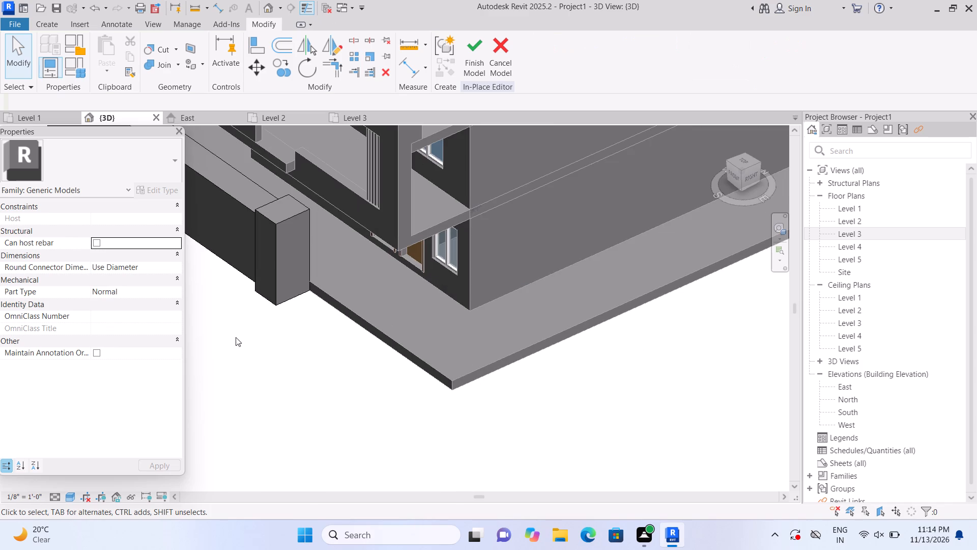
# Create an extrusion on the slab's front edge face from a rectangle about 6'-4" long, starting at the slab's free front corner.
pyautogui.moveTo(239, 365); pyautogui.dragTo(259, 341, button='middle')
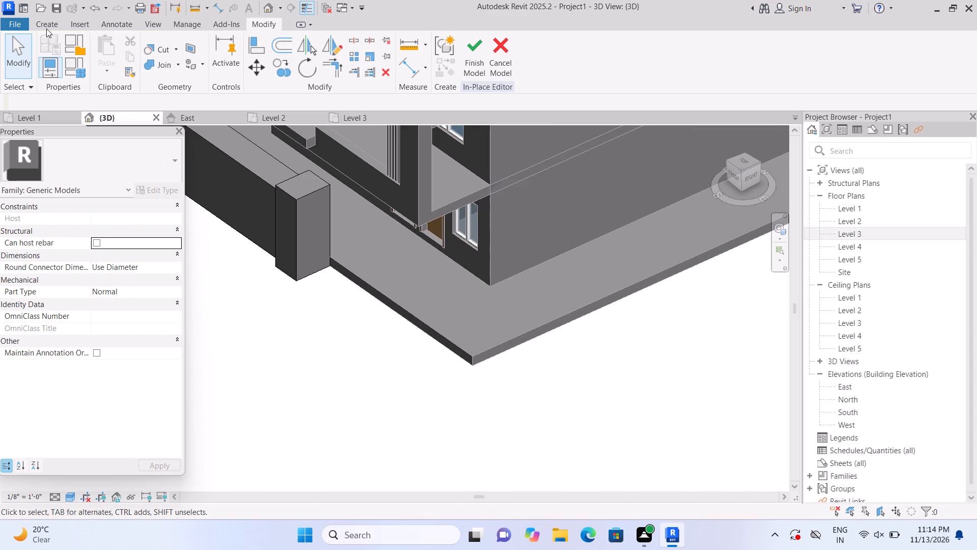
pyautogui.click(48, 25)
pyautogui.doubleClick(112, 68)
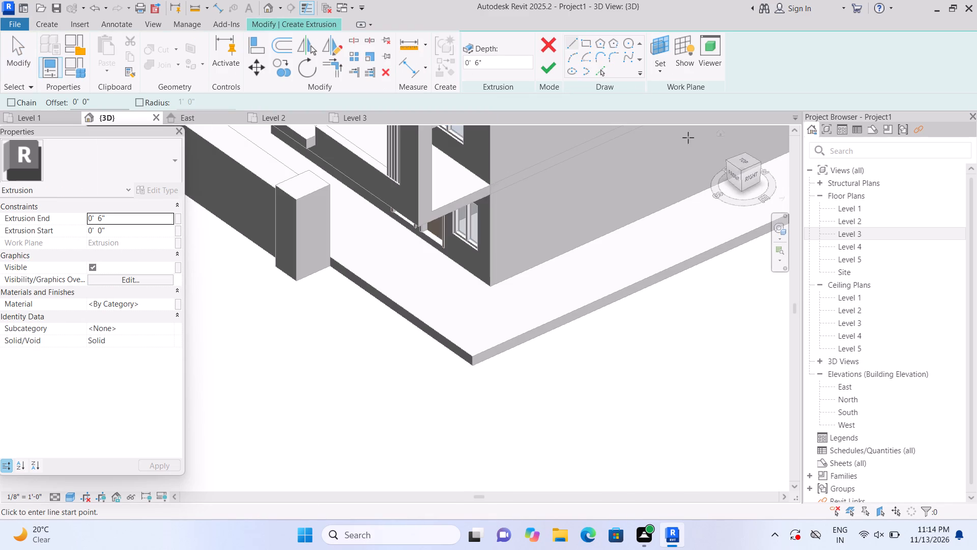
pyautogui.click(667, 73)
pyautogui.click(679, 115)
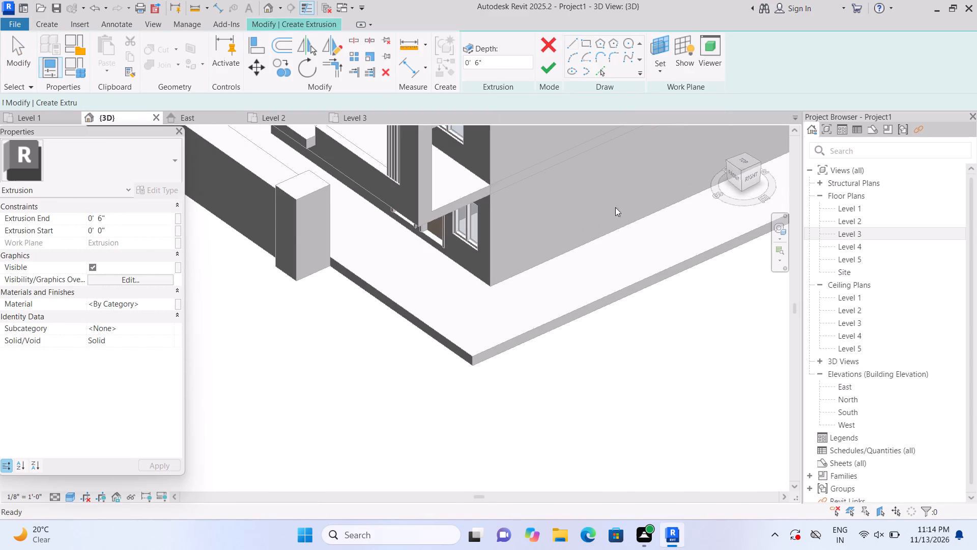
pyautogui.scroll(4, 472, 368)
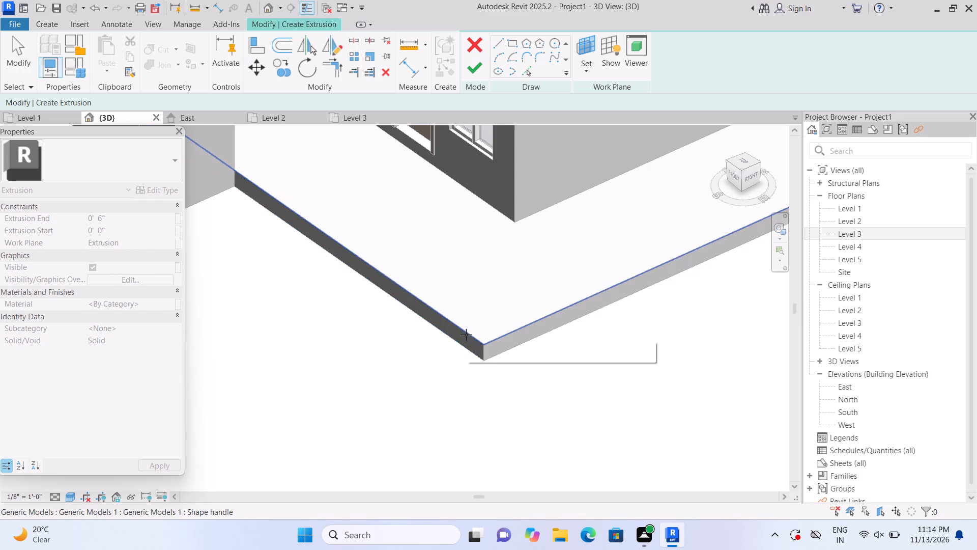
pyautogui.scroll(4, 467, 340)
pyautogui.click(468, 341)
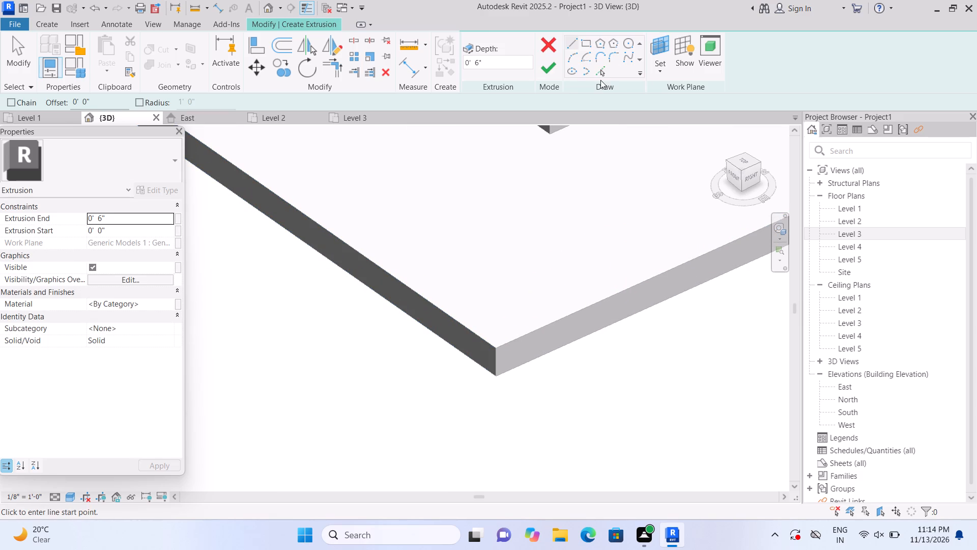
pyautogui.click(587, 44)
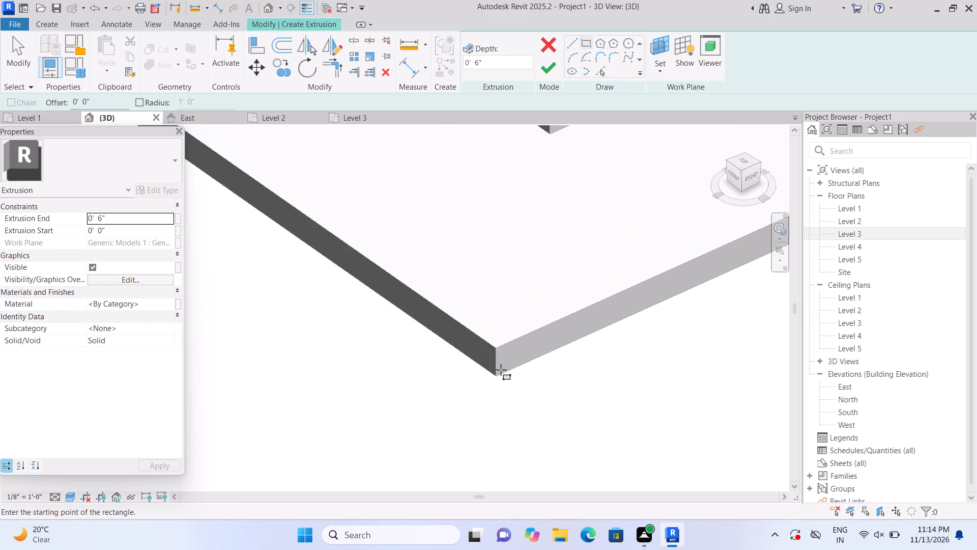
pyautogui.click(495, 374)
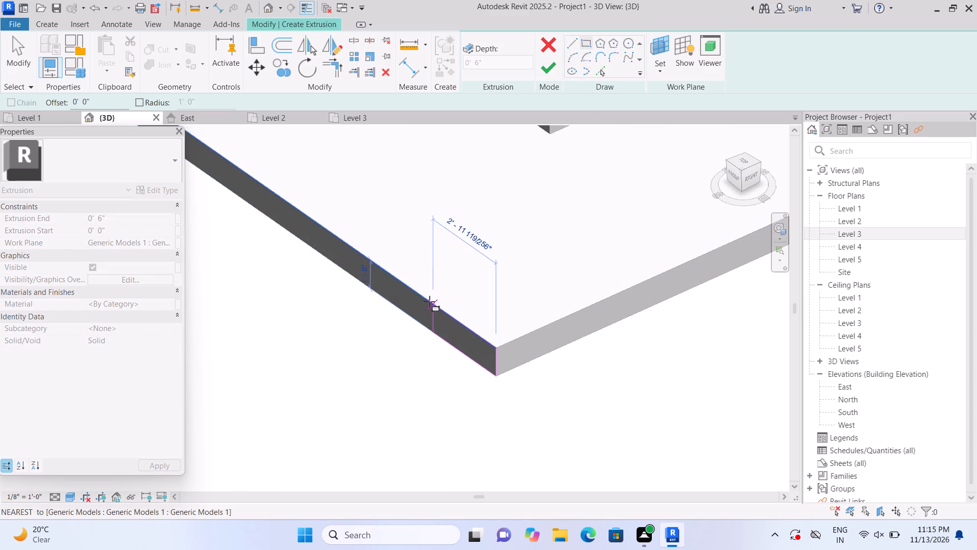
pyautogui.click(360, 252)
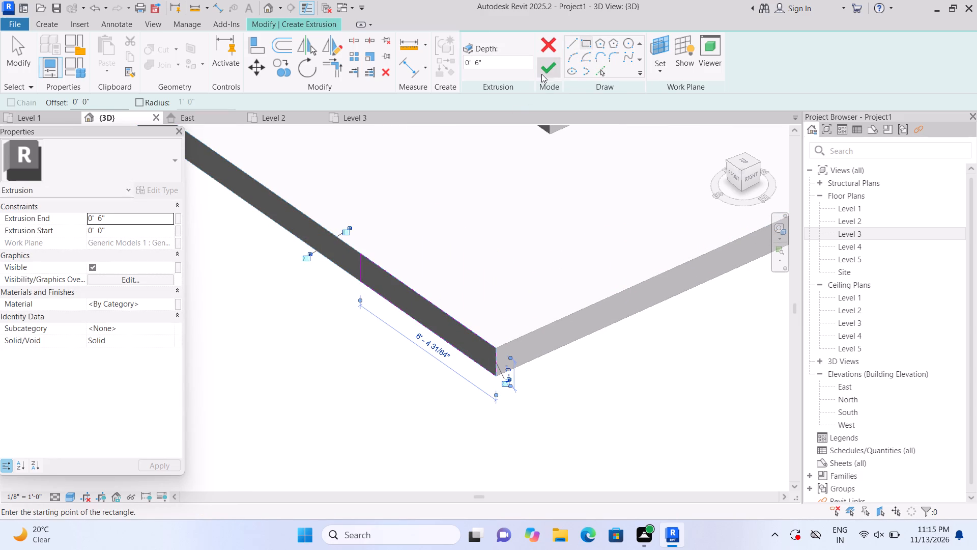
pyautogui.click(541, 73)
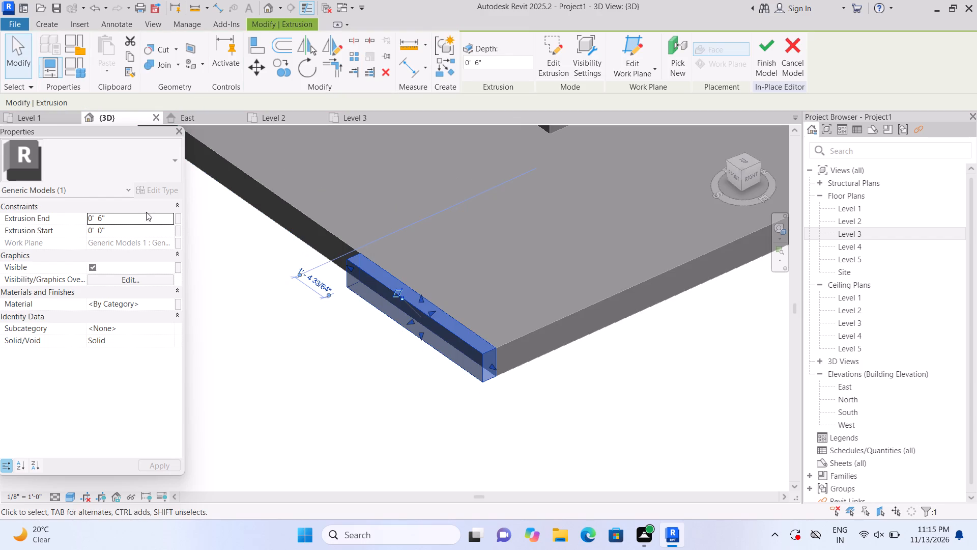
# Set the extrusion end of the block at the slab's front corner to 3'.
pyautogui.click(148, 217)
pyautogui.press('BackSpace')
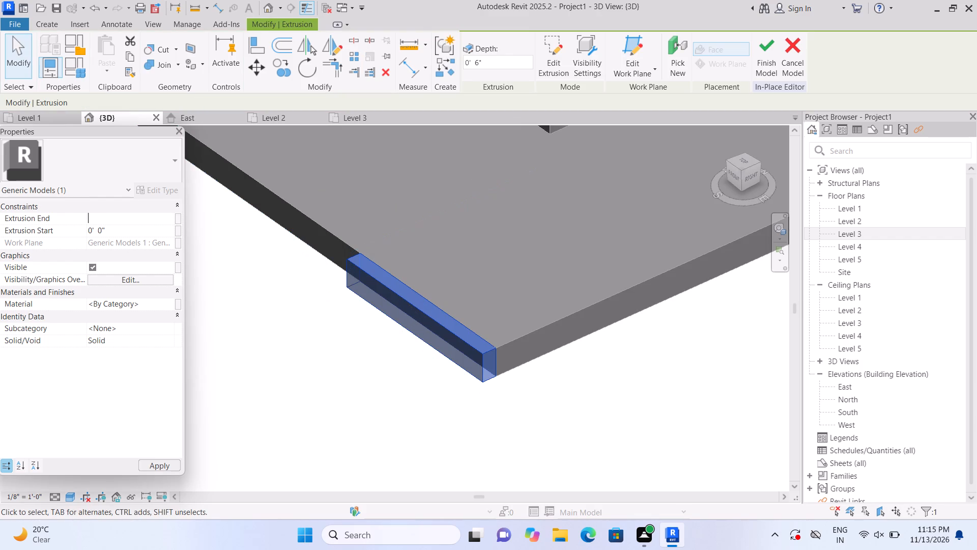
pyautogui.write("3'")
pyautogui.press('Return')
# Lengthen the corner block slightly by stretching its inner end along the slab's front edge toward the pillar.
pyautogui.scroll(-3, 336, 295)
pyautogui.scroll(-1, 340, 367)
pyautogui.scroll(-1, 418, 376)
pyautogui.scroll(1, 290, 356)
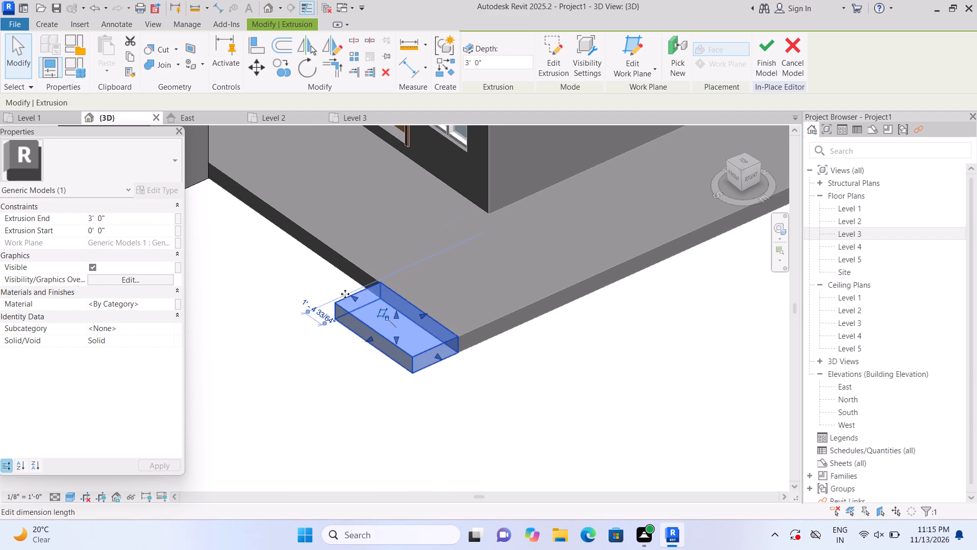
pyautogui.moveTo(350, 294); pyautogui.dragTo(341, 287)
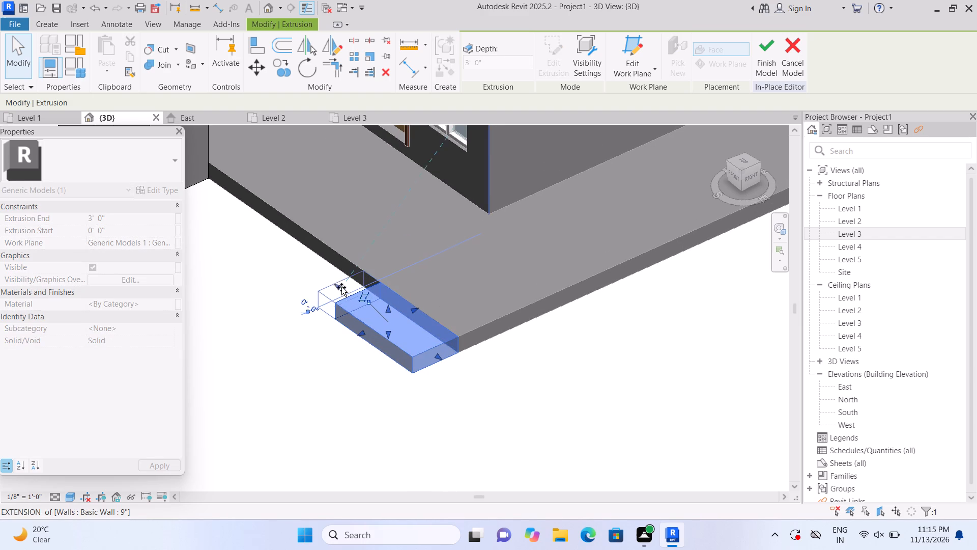
pyautogui.moveTo(341, 287); pyautogui.dragTo(333, 280)
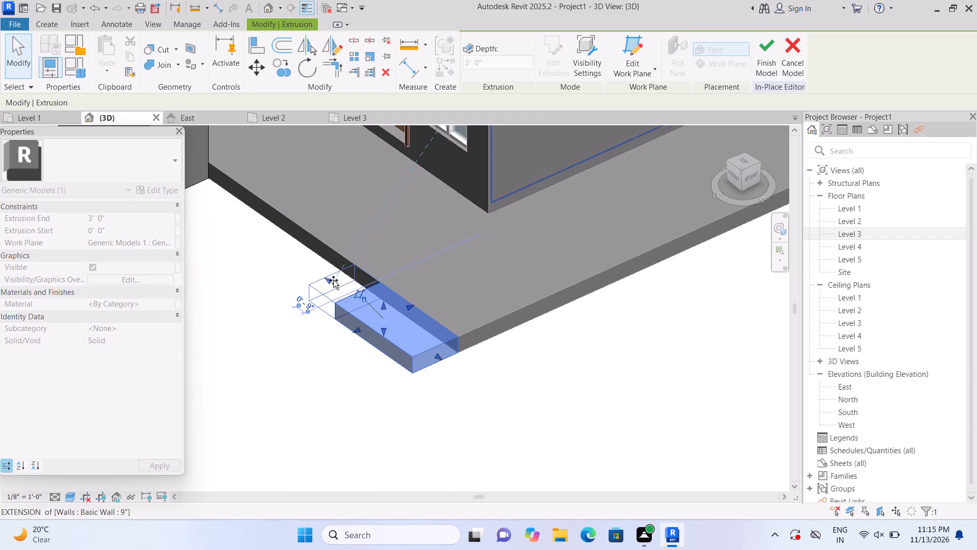
pyautogui.moveTo(333, 280); pyautogui.dragTo(340, 283)
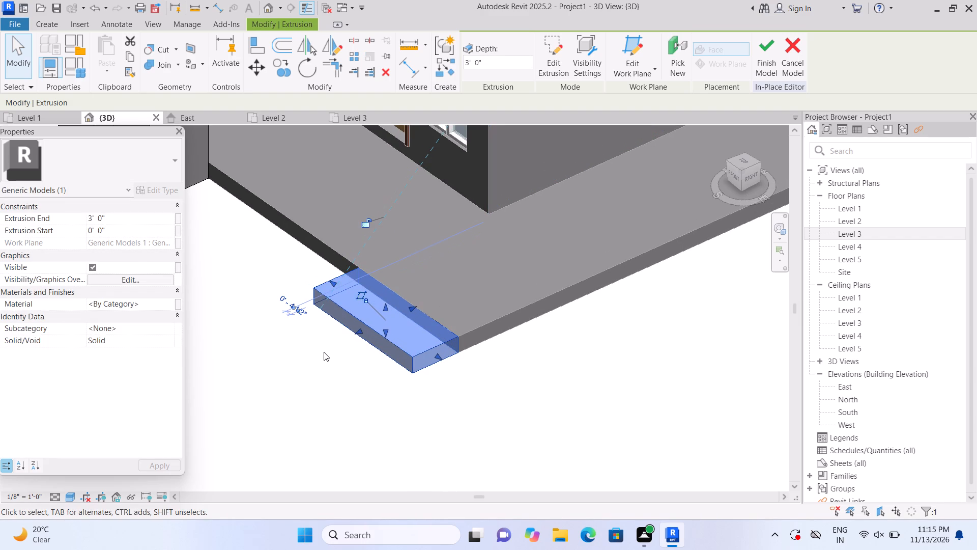
pyautogui.doubleClick(324, 352)
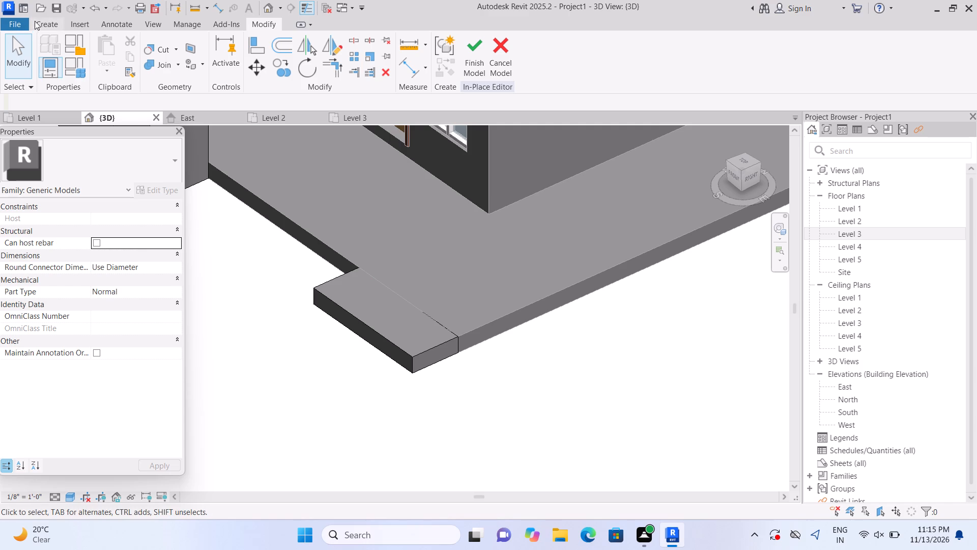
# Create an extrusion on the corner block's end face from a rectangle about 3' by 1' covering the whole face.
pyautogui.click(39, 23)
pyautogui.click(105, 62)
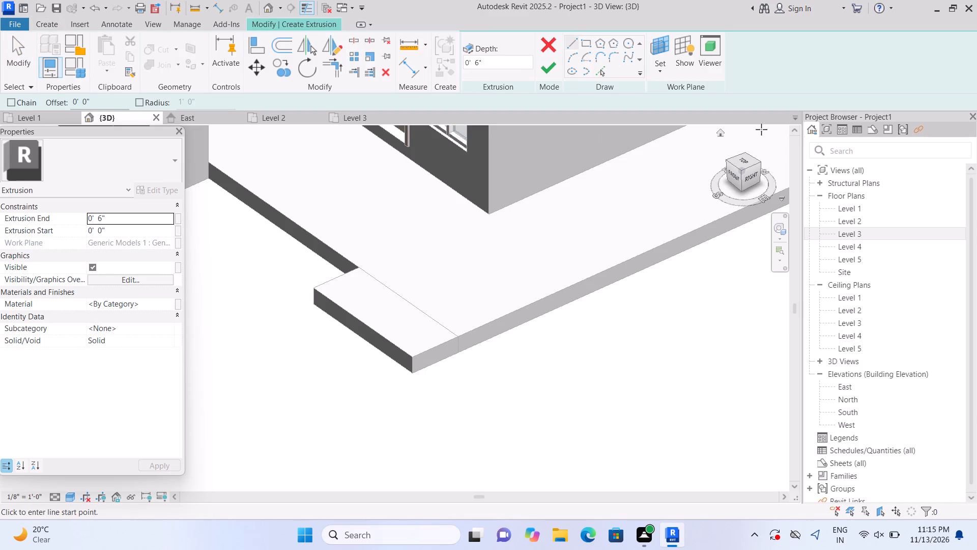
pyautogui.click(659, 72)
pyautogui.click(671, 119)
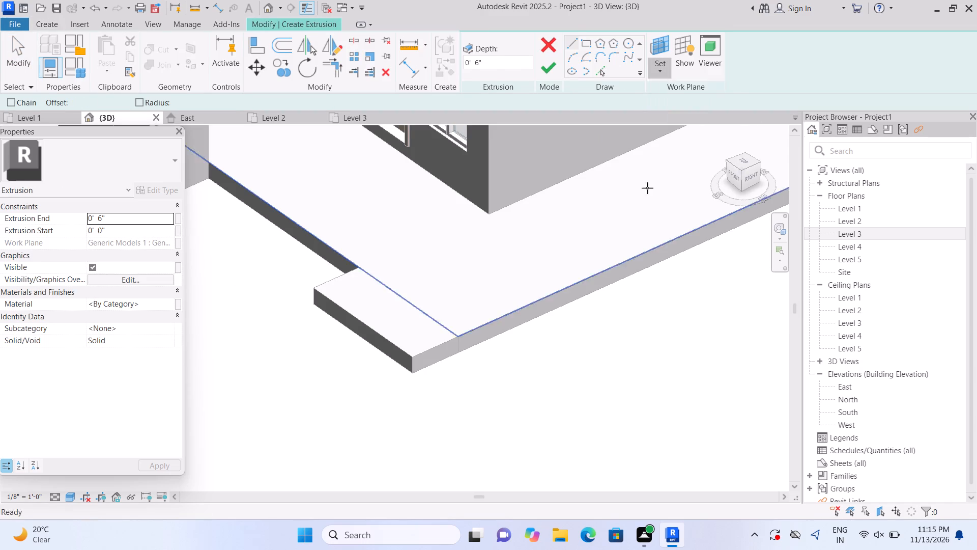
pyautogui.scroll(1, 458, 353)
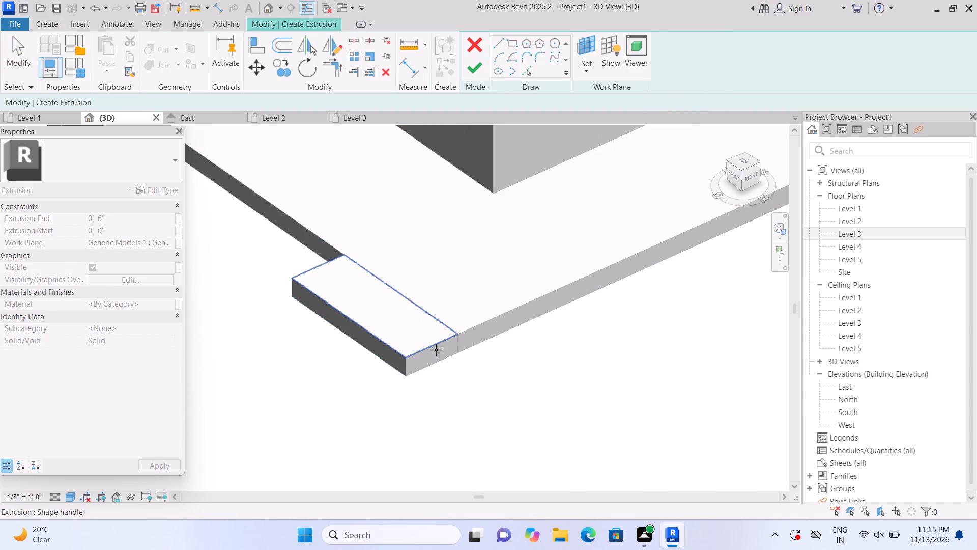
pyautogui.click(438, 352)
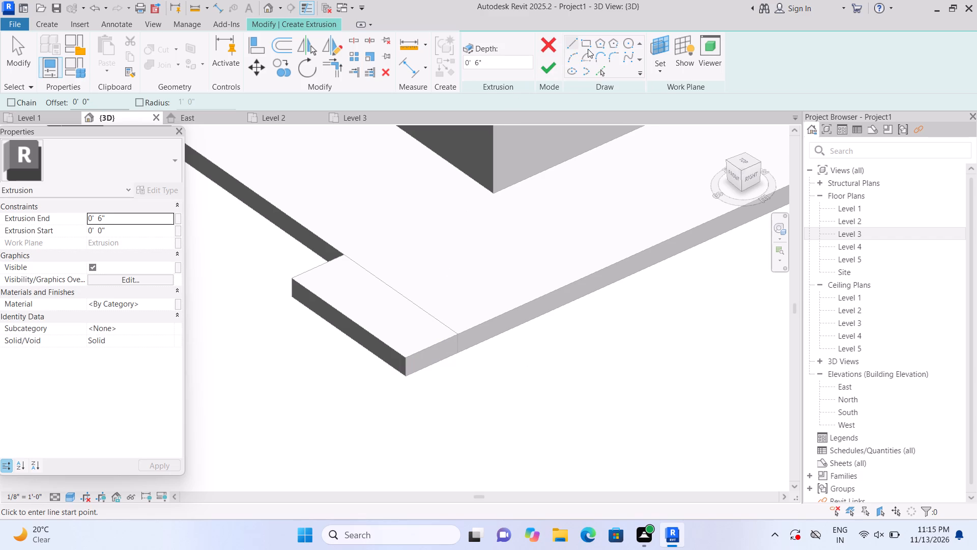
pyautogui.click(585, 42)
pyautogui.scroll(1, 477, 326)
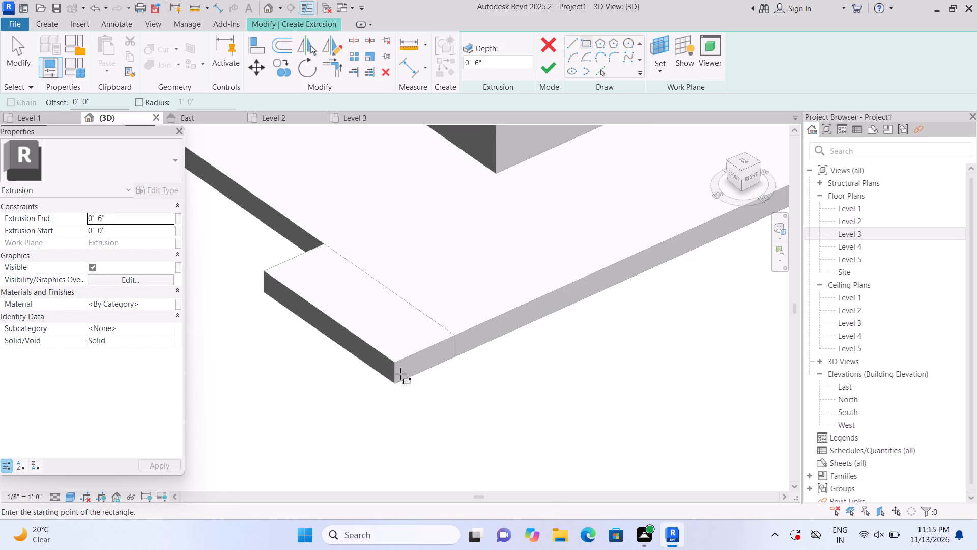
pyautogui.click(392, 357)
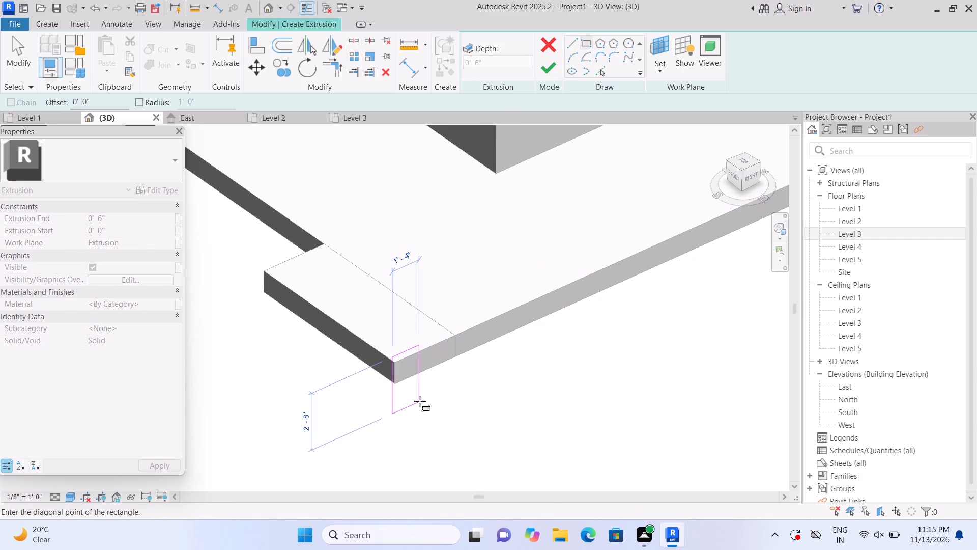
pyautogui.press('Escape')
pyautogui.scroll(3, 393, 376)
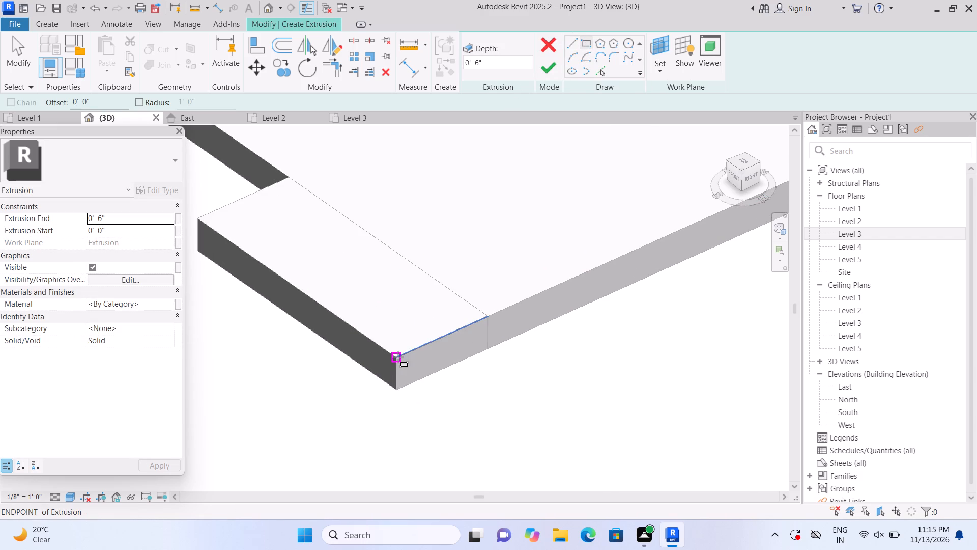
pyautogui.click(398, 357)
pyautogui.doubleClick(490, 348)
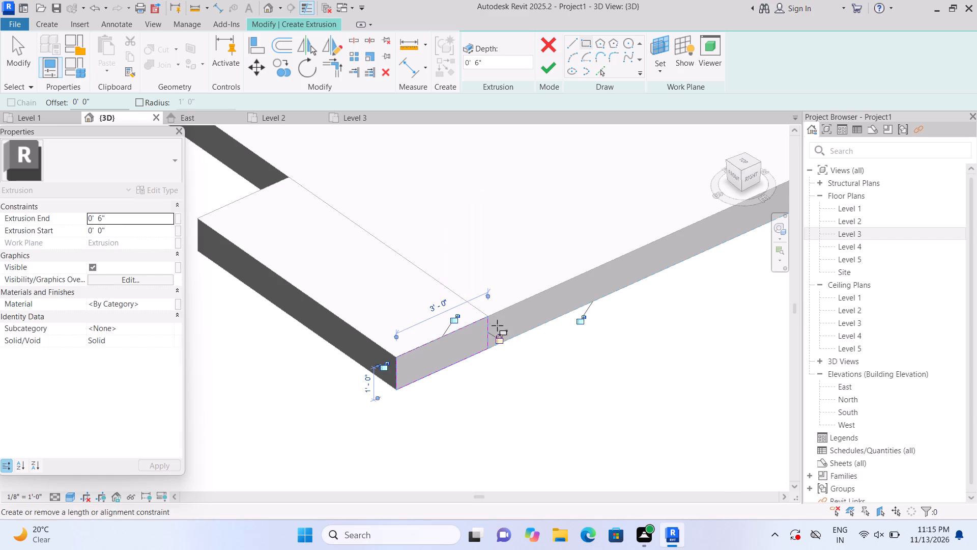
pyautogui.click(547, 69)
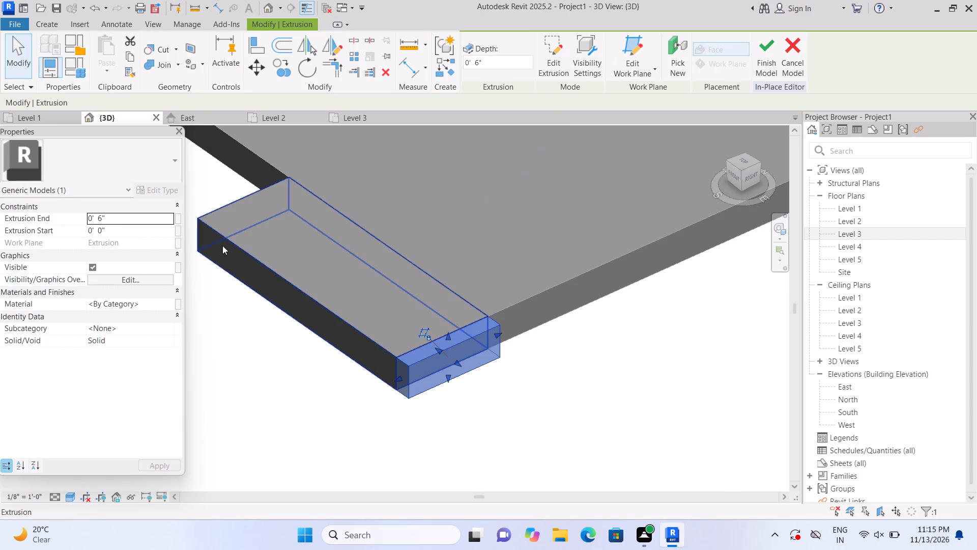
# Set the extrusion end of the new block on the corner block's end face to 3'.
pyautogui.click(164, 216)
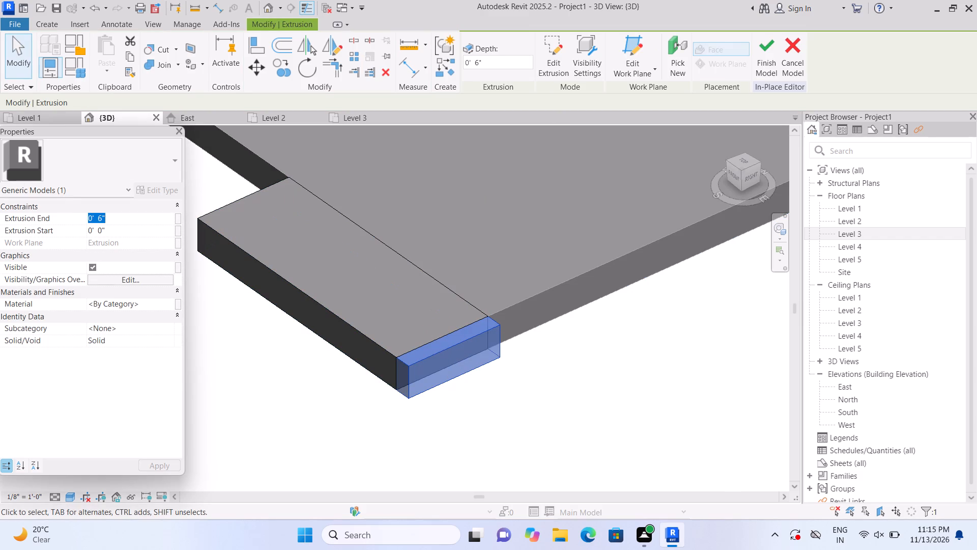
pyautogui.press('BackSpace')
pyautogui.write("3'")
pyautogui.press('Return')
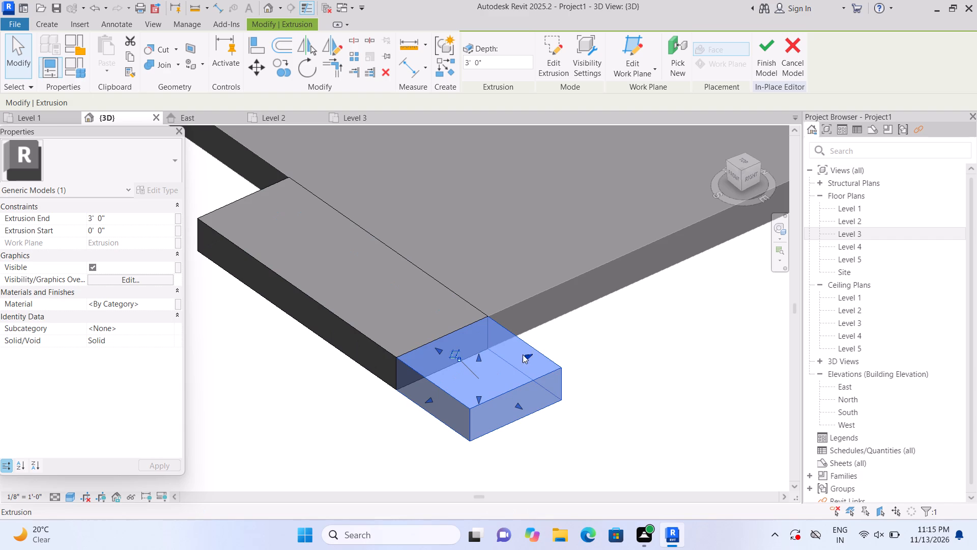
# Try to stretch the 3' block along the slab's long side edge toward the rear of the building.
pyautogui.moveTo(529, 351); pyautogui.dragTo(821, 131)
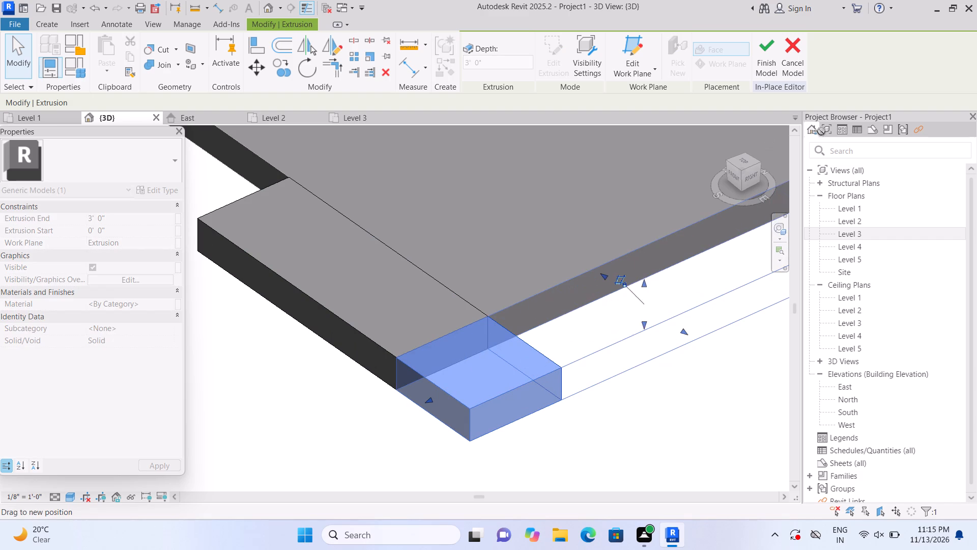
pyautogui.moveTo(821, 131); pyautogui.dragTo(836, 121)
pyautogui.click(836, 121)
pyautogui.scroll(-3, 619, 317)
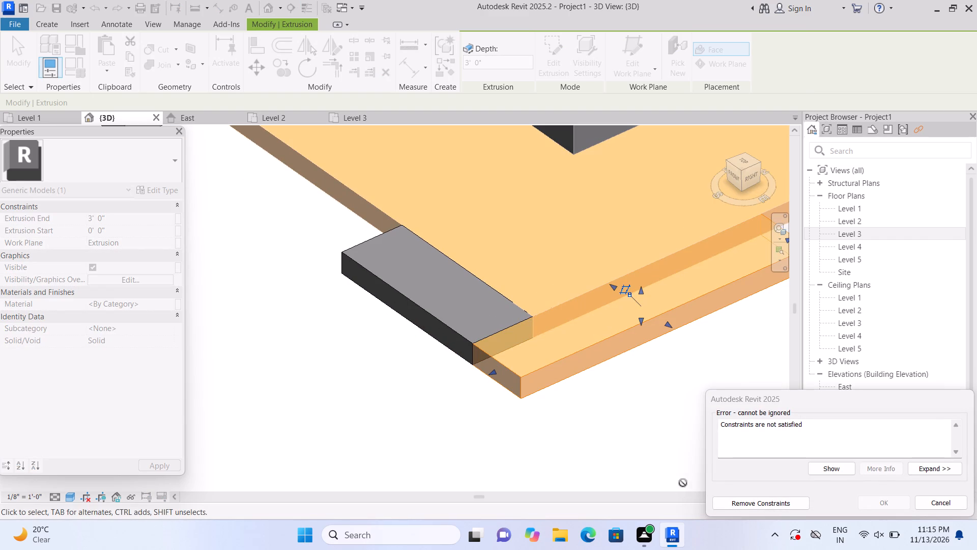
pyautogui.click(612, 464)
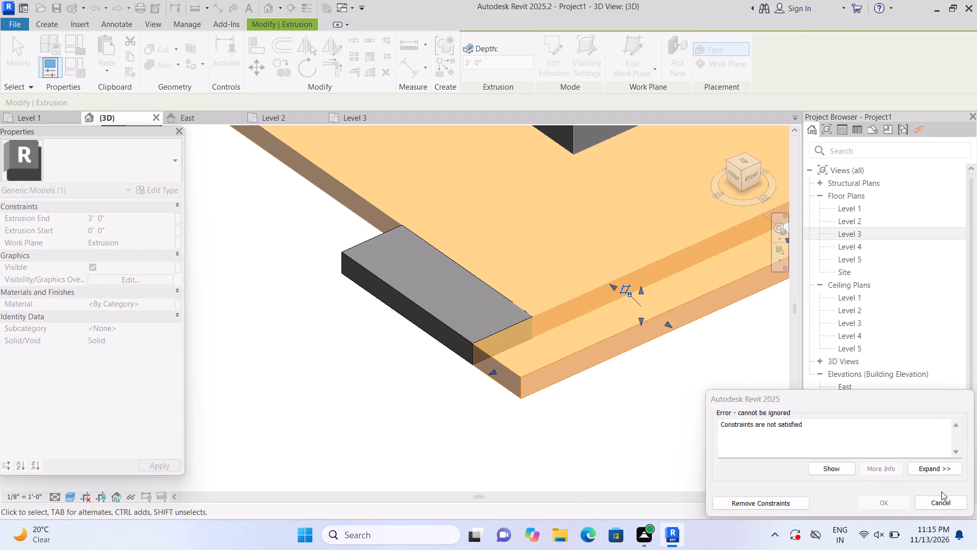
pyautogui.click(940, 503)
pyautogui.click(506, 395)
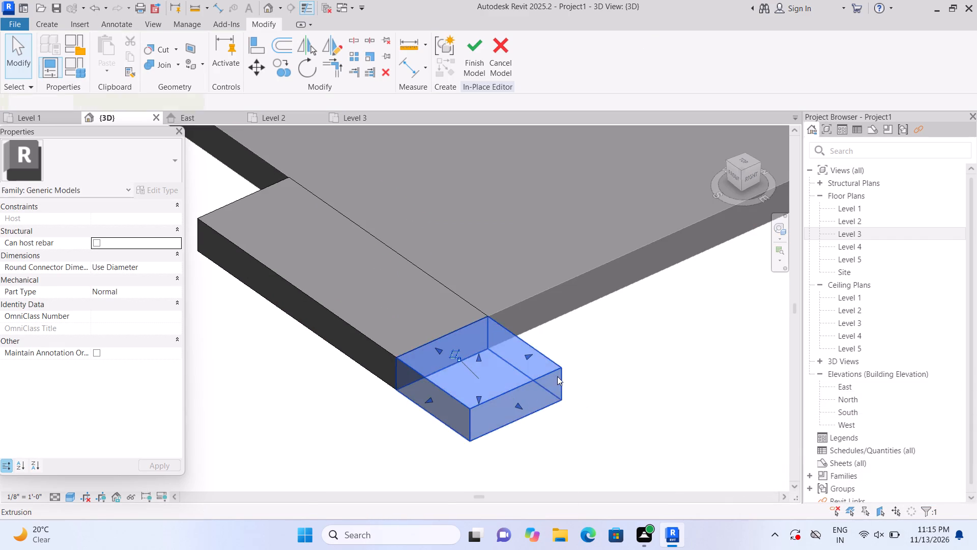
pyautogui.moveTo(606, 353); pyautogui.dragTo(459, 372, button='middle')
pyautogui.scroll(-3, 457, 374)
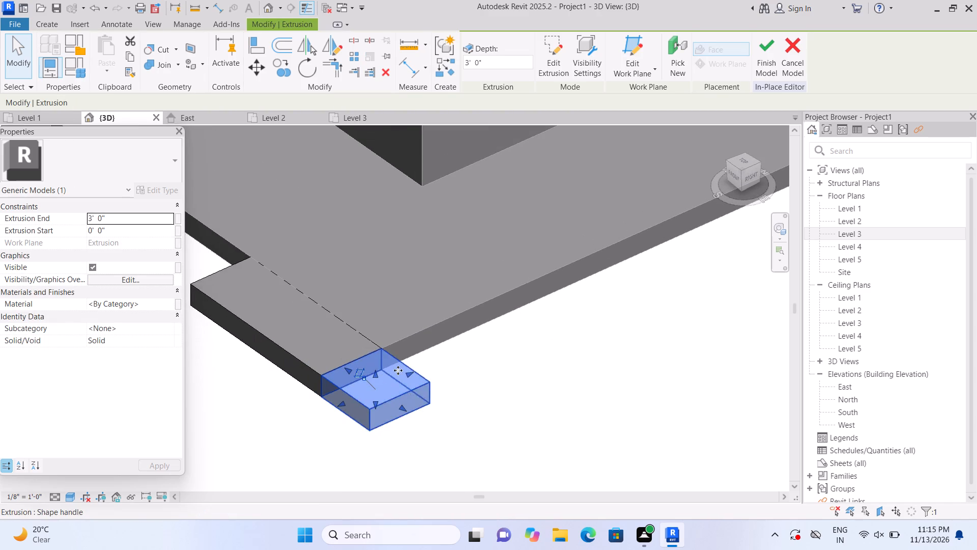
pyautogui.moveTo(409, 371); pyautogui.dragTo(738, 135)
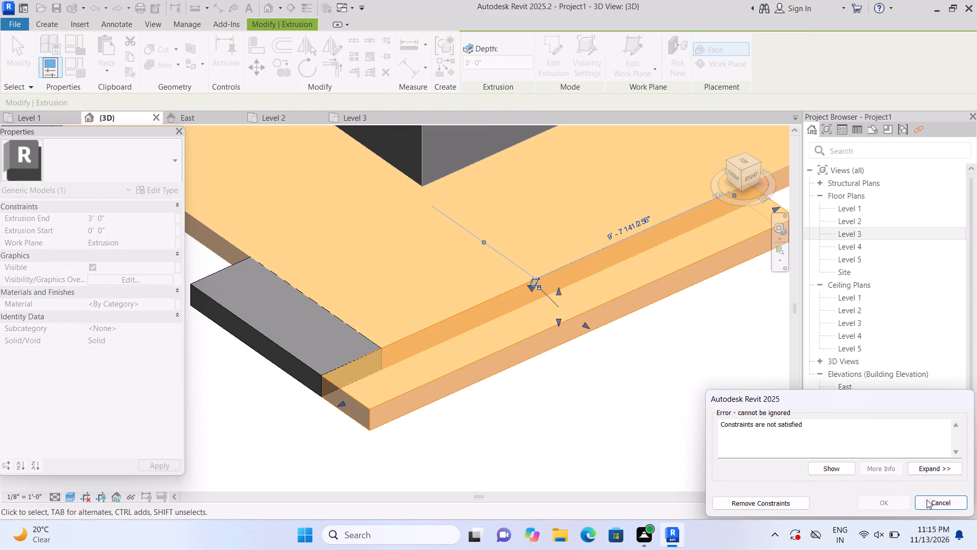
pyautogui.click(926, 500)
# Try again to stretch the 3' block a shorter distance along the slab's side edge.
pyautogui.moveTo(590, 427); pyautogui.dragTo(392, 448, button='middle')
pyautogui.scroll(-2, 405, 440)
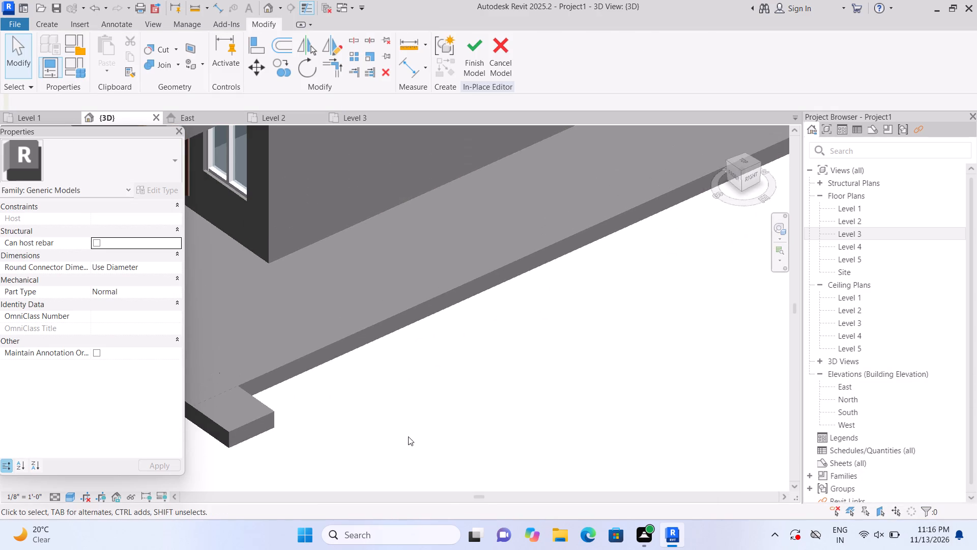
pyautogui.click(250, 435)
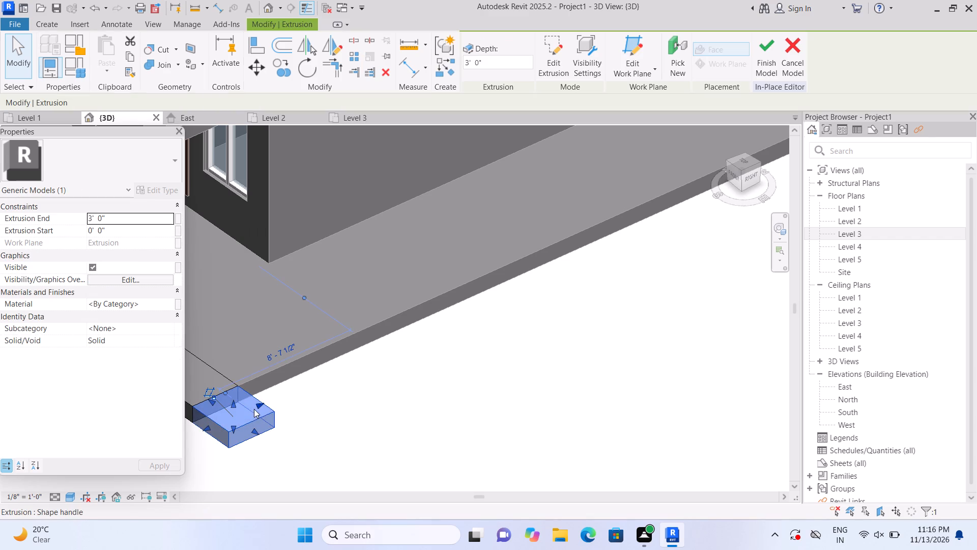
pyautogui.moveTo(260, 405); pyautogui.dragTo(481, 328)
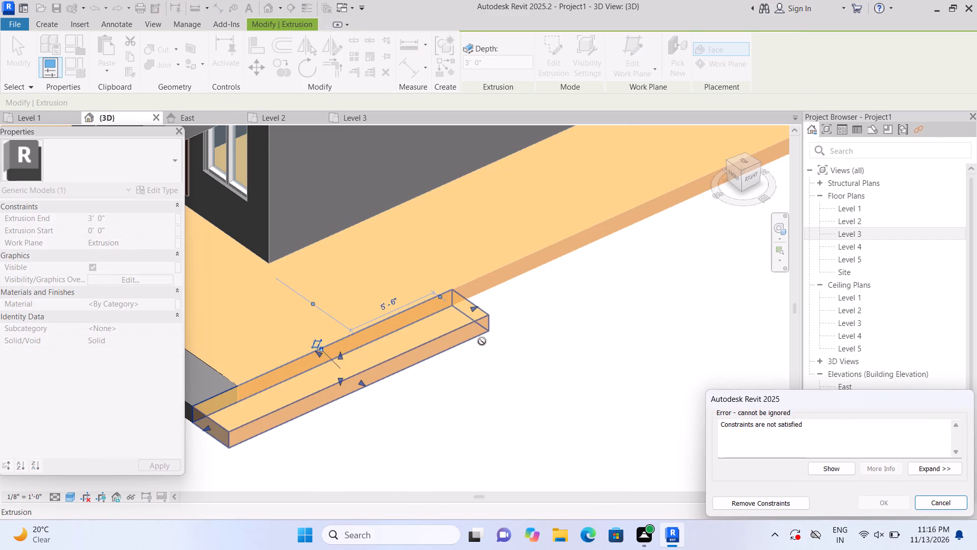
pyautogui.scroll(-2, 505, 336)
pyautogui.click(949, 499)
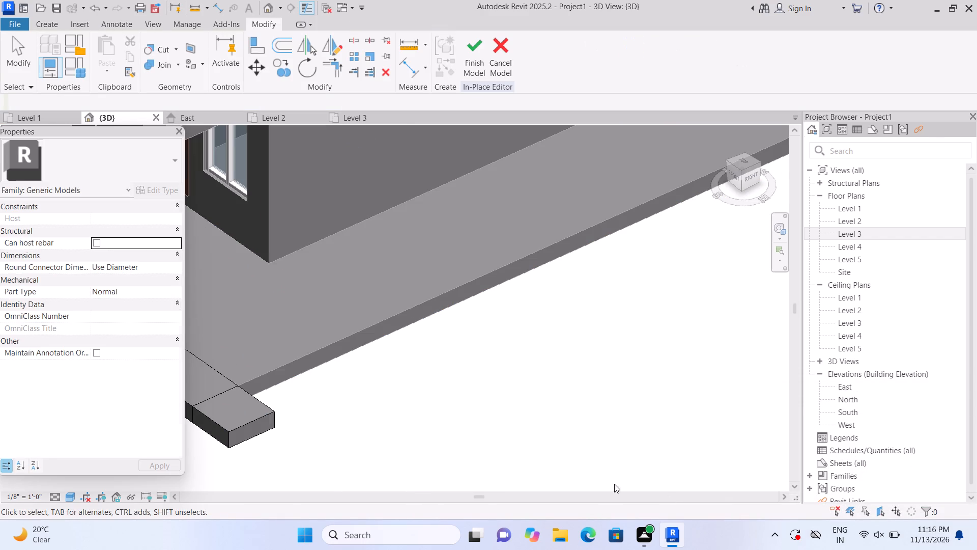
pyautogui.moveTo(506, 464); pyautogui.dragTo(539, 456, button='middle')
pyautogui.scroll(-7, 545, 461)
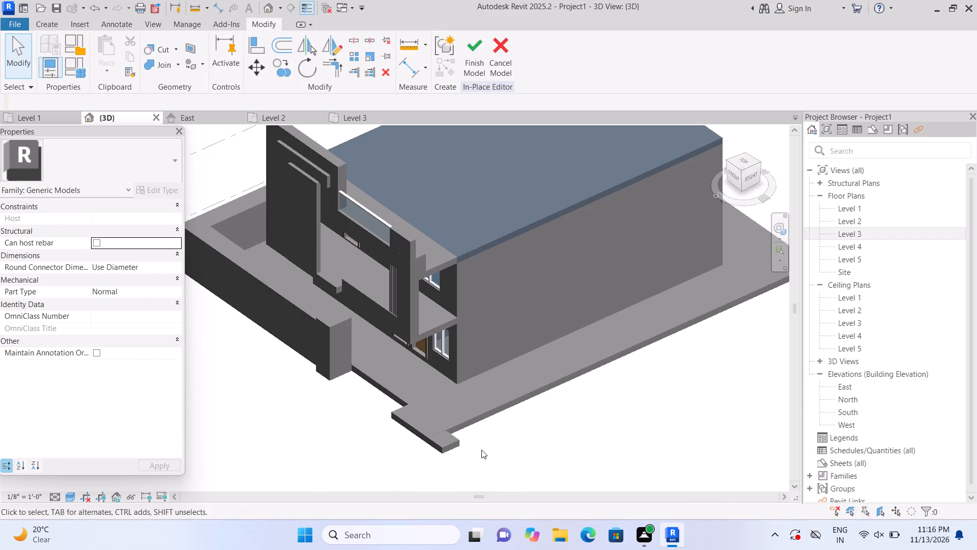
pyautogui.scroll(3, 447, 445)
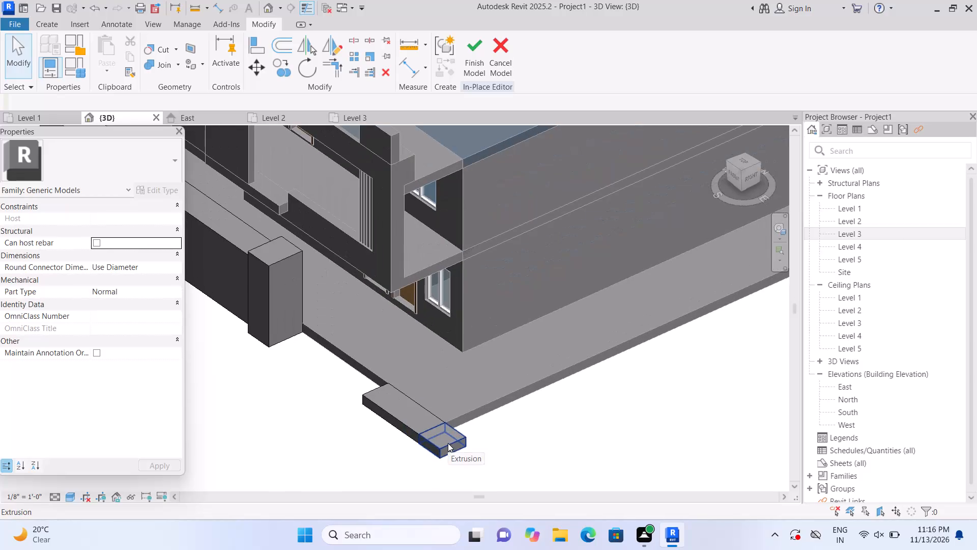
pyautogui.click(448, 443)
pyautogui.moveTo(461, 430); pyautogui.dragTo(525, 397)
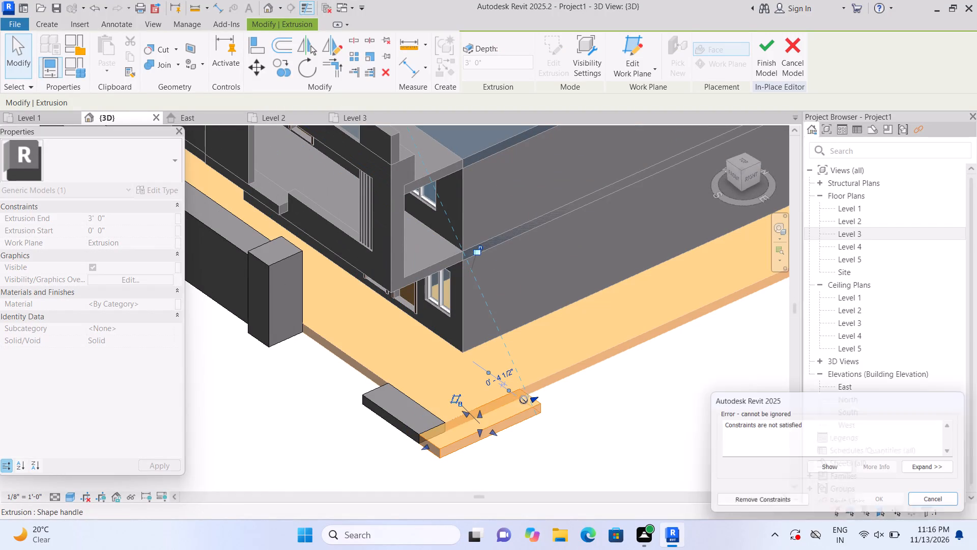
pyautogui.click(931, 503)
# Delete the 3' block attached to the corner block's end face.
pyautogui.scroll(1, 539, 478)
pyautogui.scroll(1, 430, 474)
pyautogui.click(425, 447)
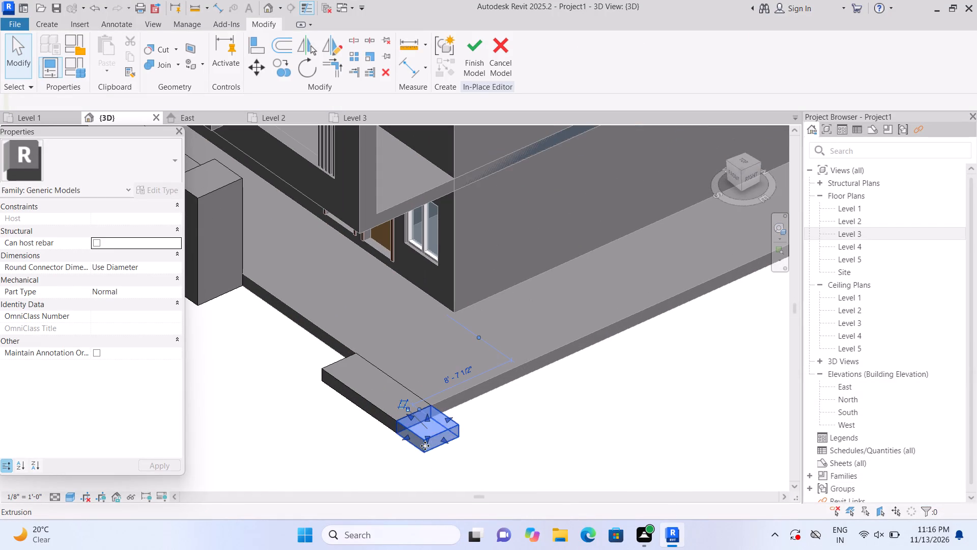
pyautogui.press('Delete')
# Start a new extrusion and pick the base slab's long side face, beside the corner block, as its work plane.
pyautogui.scroll(3, 444, 452)
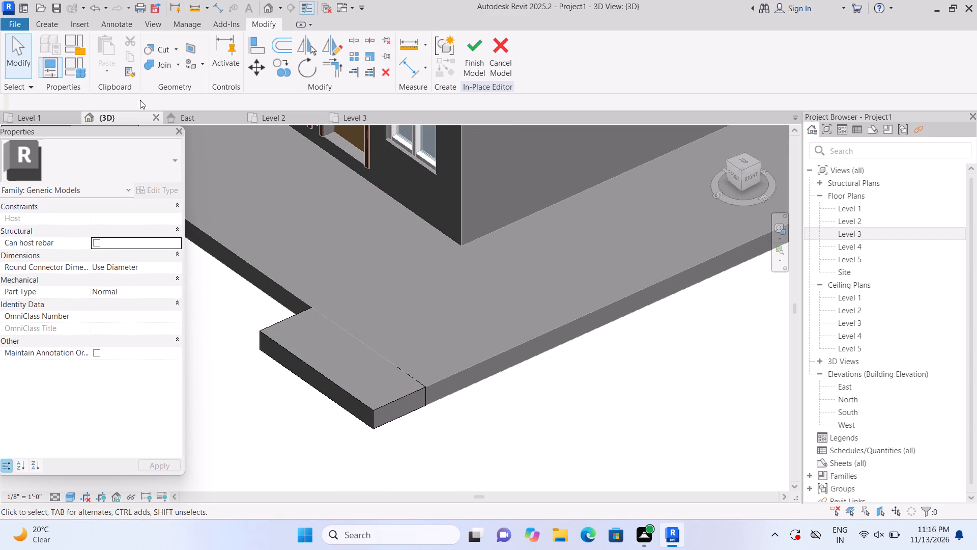
pyautogui.scroll(3, 451, 328)
pyautogui.scroll(-4, 403, 417)
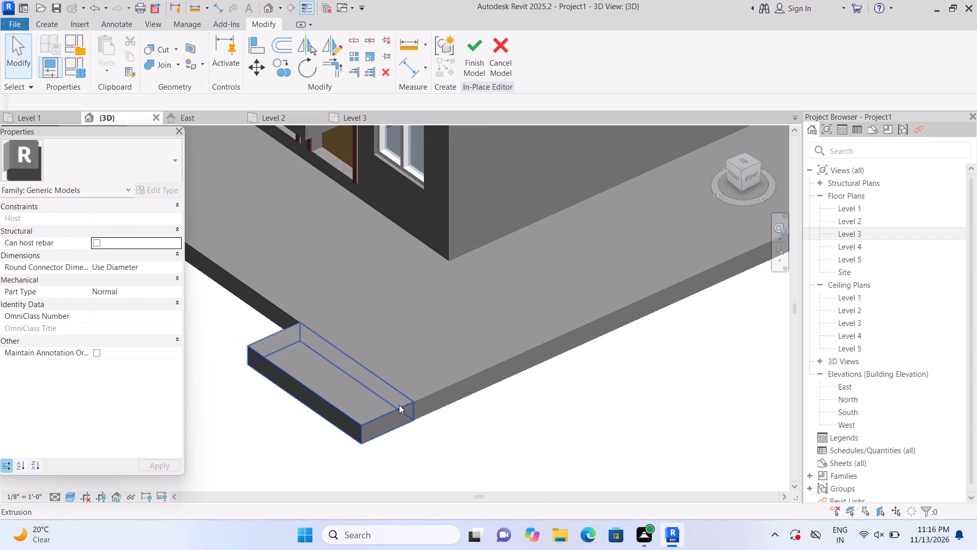
pyautogui.scroll(-2, 399, 405)
pyautogui.moveTo(390, 420); pyautogui.dragTo(371, 384, button='middle')
pyautogui.scroll(4, 371, 385)
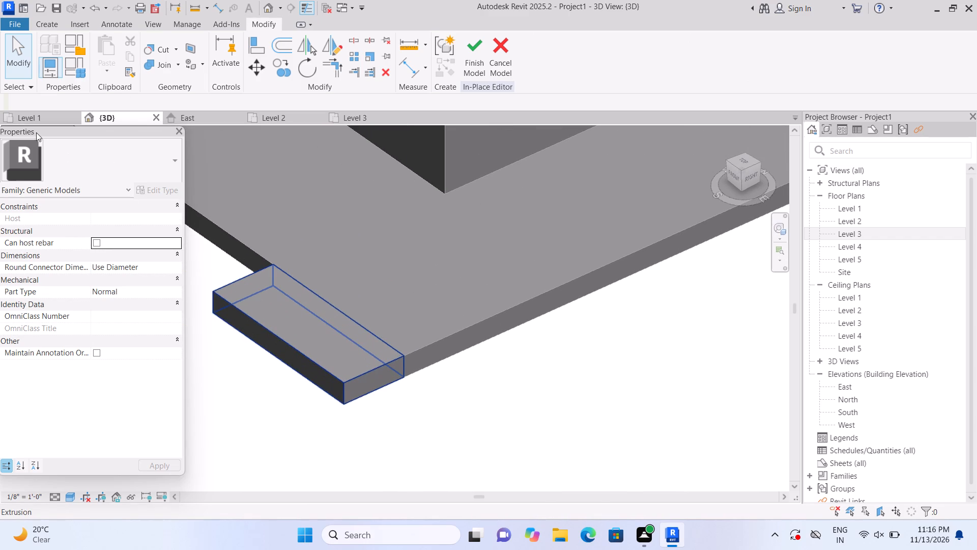
pyautogui.click(47, 28)
pyautogui.click(98, 74)
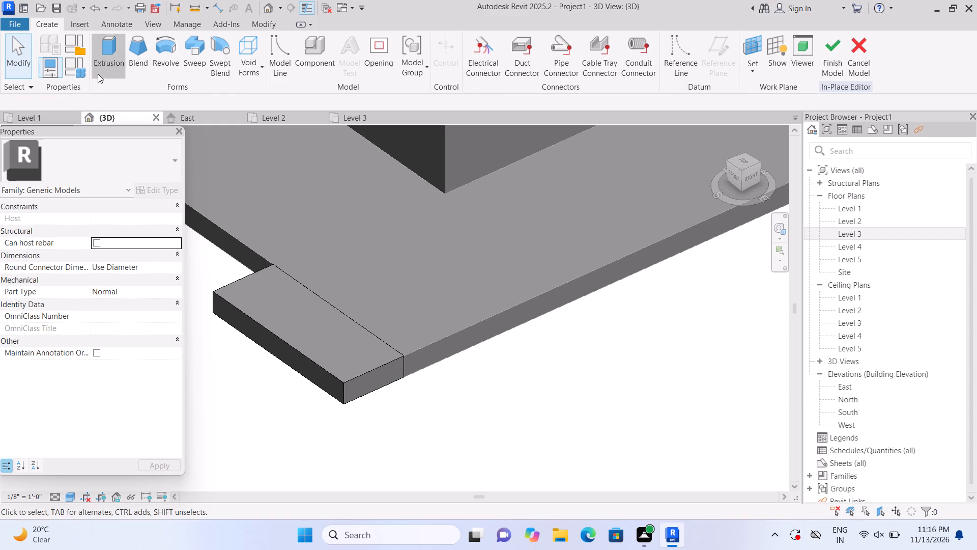
pyautogui.click(651, 76)
pyautogui.click(683, 124)
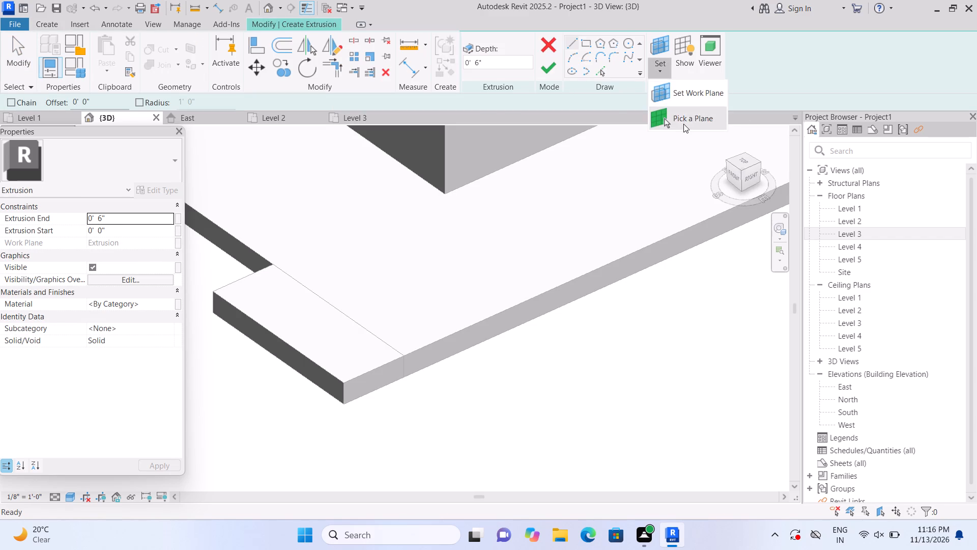
pyautogui.scroll(2, 564, 319)
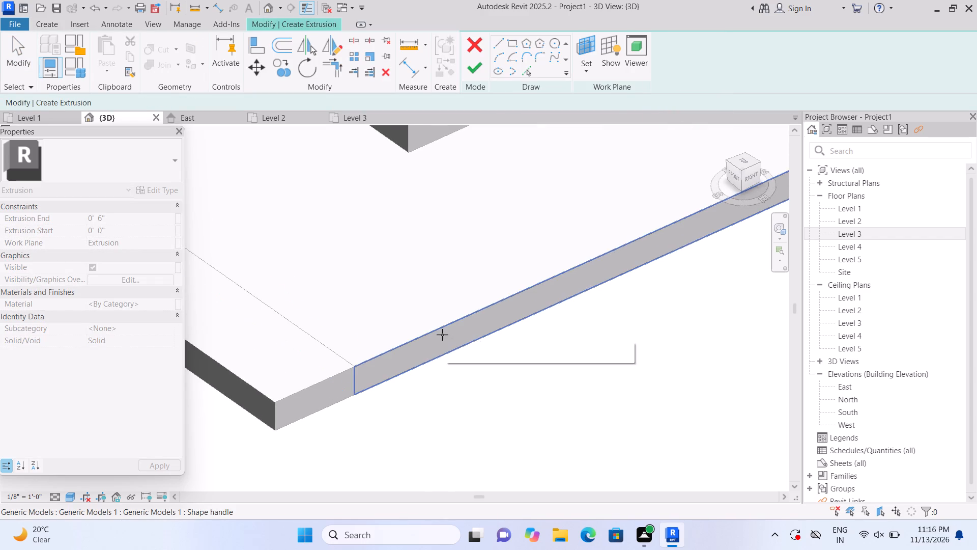
pyautogui.click(442, 335)
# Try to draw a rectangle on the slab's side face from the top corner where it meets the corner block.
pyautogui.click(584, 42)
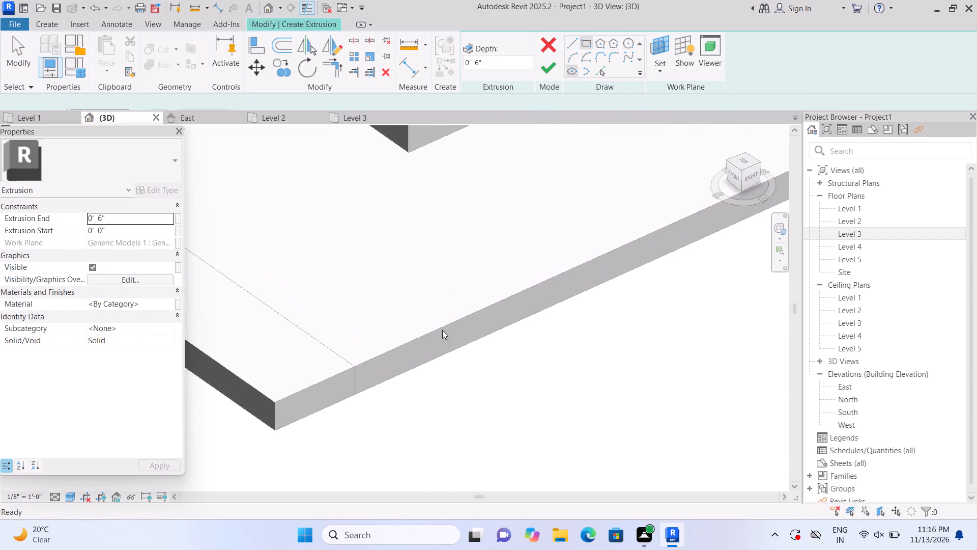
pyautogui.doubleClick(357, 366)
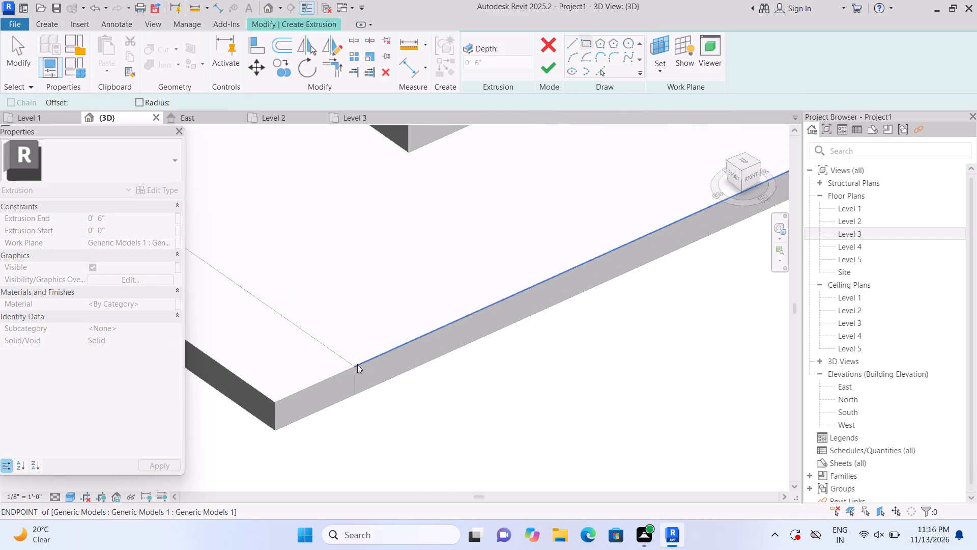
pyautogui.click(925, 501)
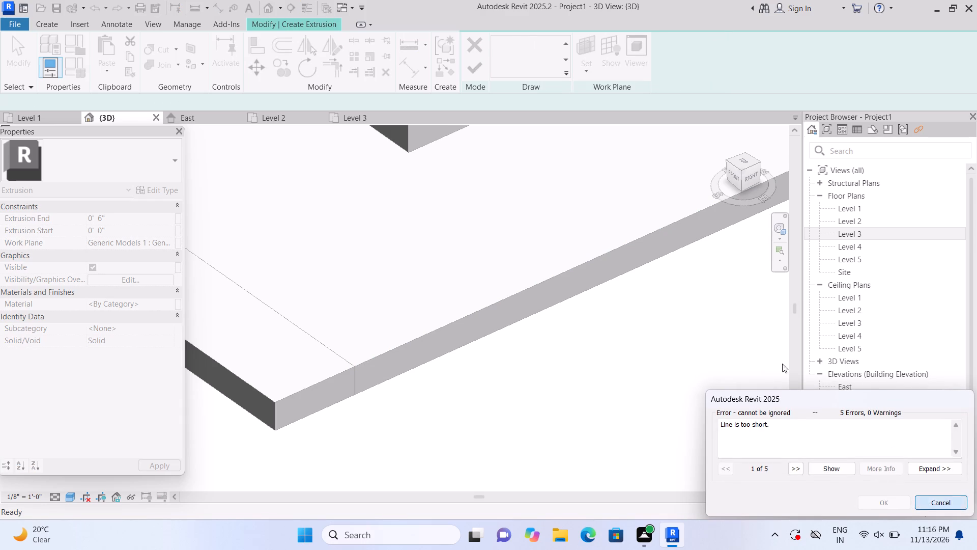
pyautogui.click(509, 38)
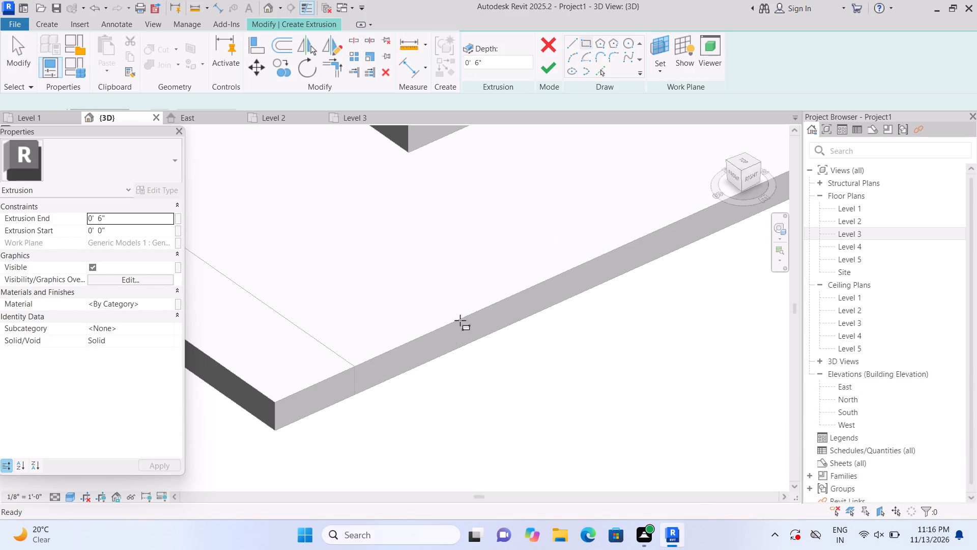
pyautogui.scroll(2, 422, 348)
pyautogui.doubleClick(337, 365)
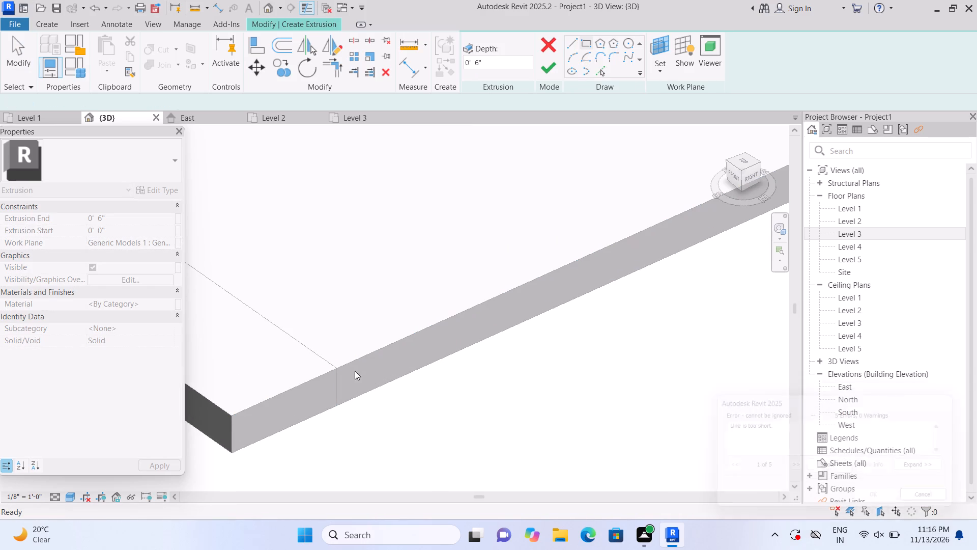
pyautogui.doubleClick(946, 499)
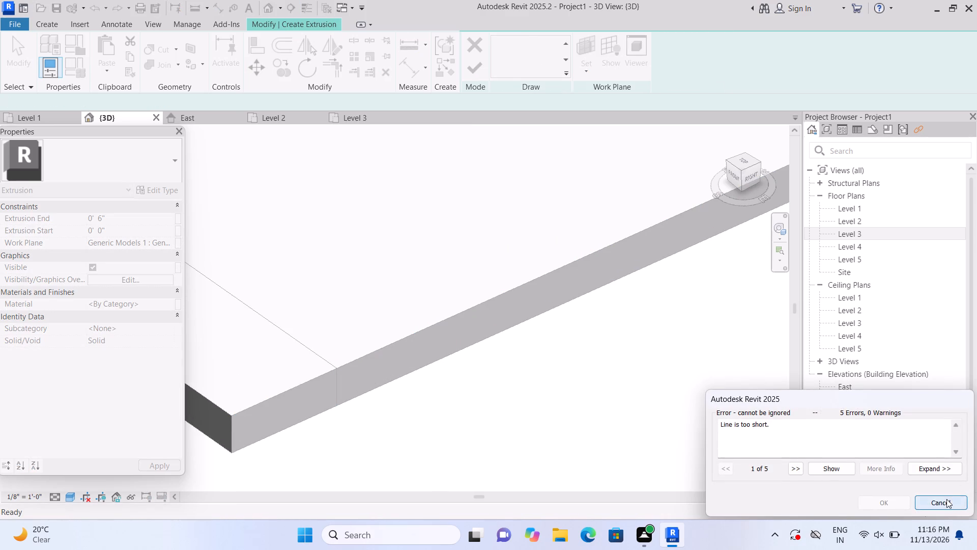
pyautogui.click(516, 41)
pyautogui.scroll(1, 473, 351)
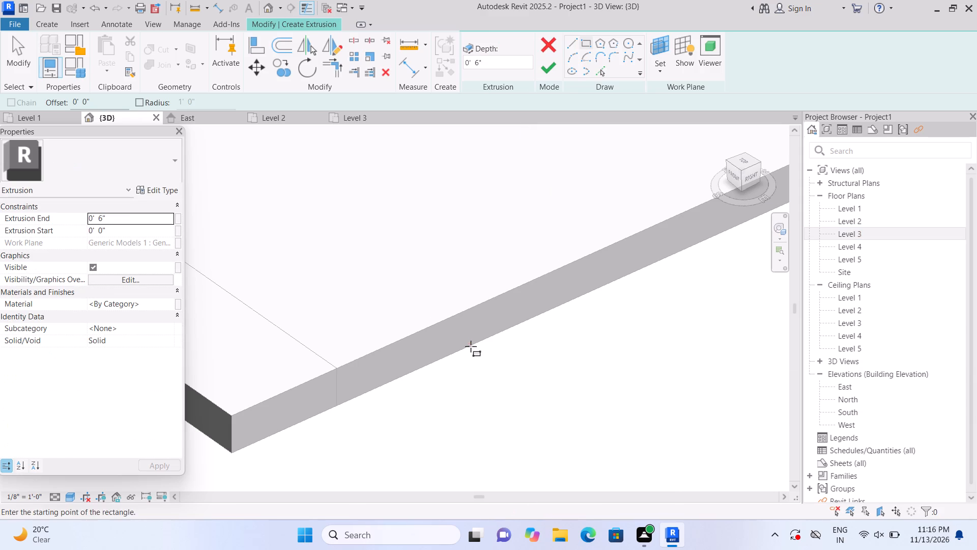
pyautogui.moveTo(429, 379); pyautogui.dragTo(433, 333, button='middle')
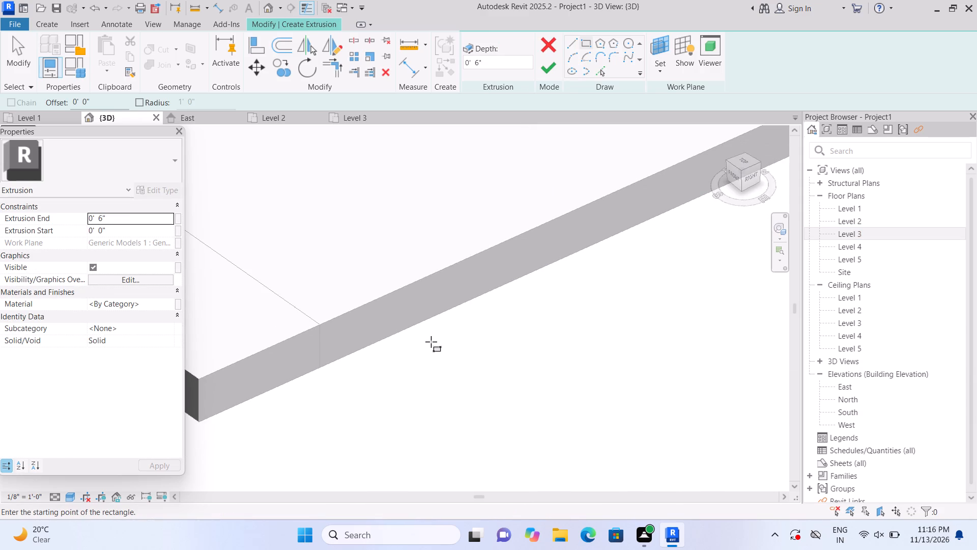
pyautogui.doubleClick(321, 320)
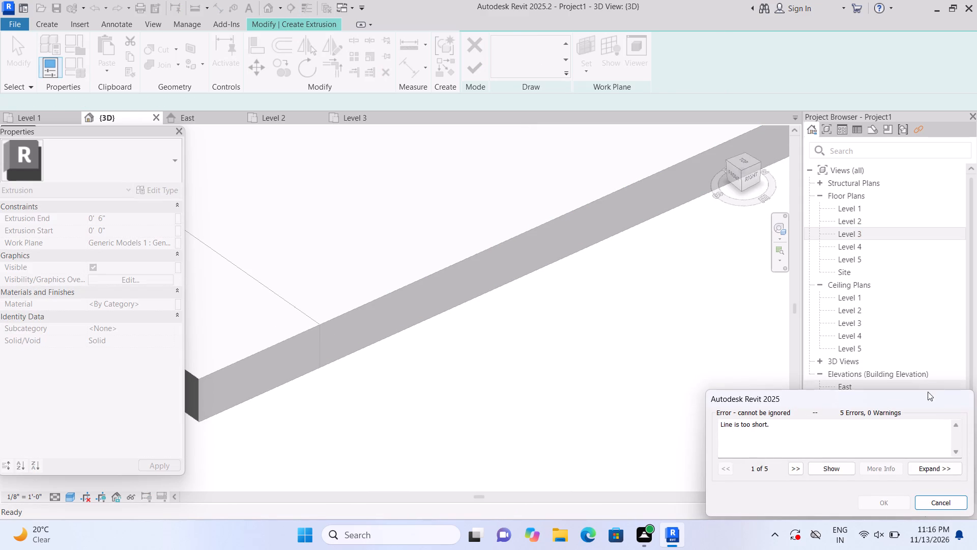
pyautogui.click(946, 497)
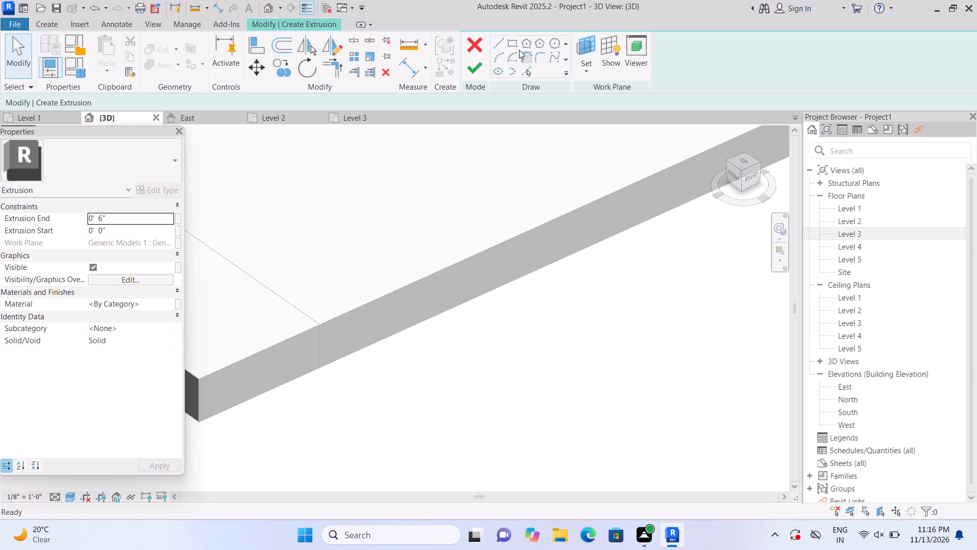
# Sketch a rectangle across the slab edge's full thickness, starting at the corner block, and finish the extrusion.
pyautogui.click(514, 40)
pyautogui.scroll(2, 409, 302)
pyautogui.scroll(1, 329, 352)
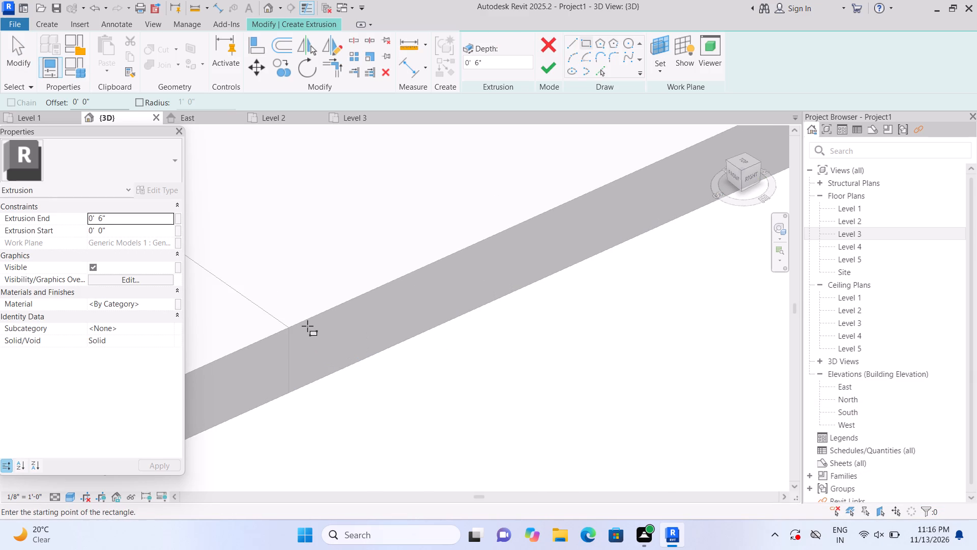
pyautogui.click(291, 330)
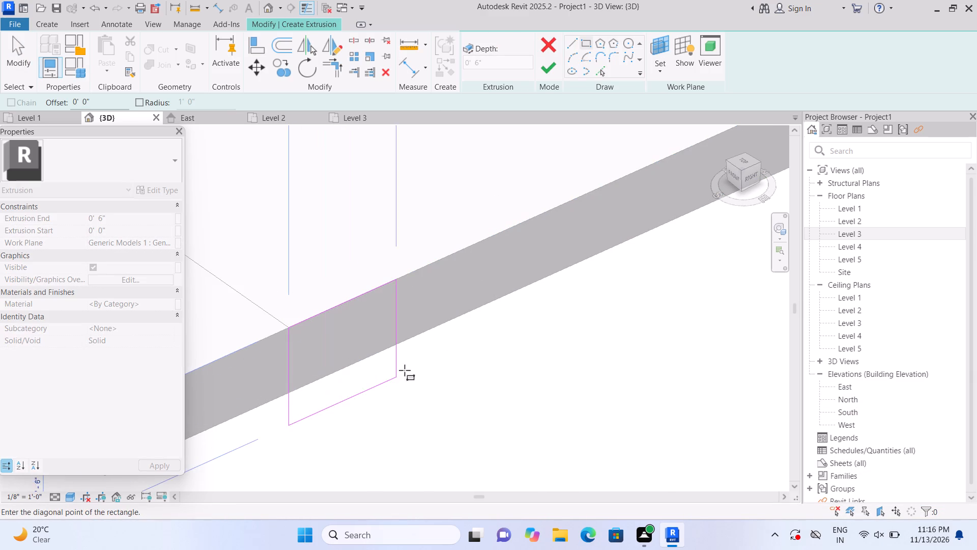
pyautogui.doubleClick(449, 323)
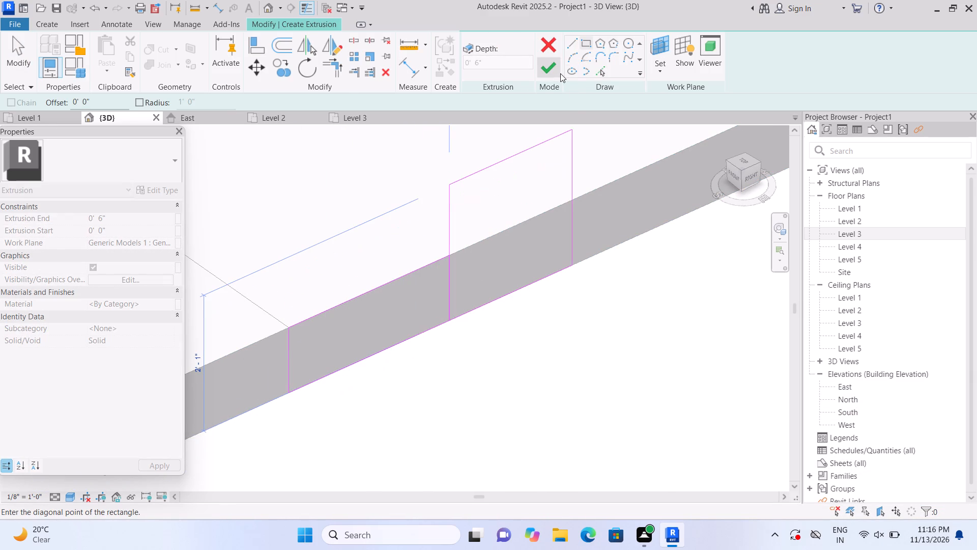
pyautogui.click(556, 70)
pyautogui.scroll(-1, 588, 171)
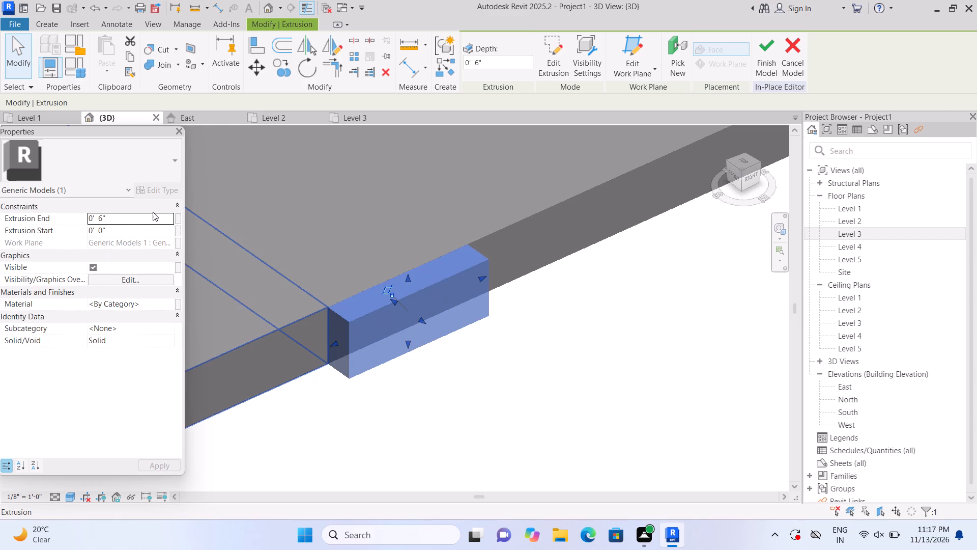
# Set the extrusion end of the new block on the slab's side face to 3'.
pyautogui.click(147, 218)
pyautogui.press('BackSpace')
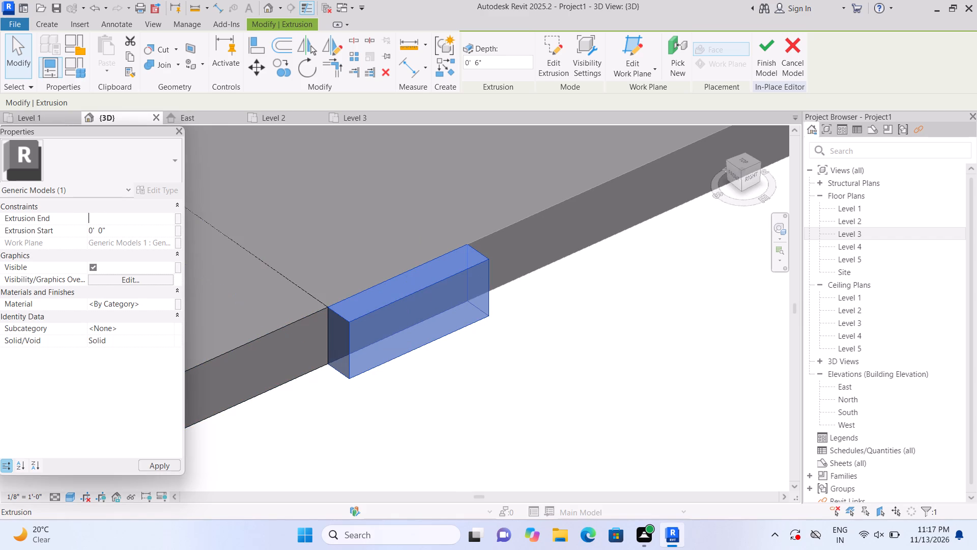
pyautogui.write("3'")
pyautogui.press('Return')
# Stretch the near end of the 3' block past the slab until it is flush with the corner block's outer face.
pyautogui.moveTo(386, 378); pyautogui.dragTo(342, 400)
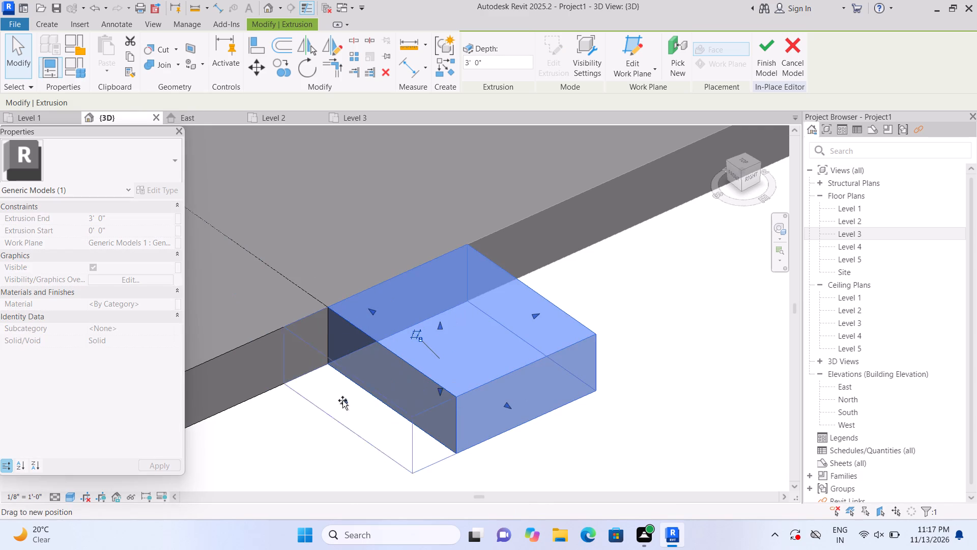
pyautogui.moveTo(342, 400); pyautogui.dragTo(341, 400)
pyautogui.click(341, 400)
pyautogui.scroll(-3, 360, 393)
pyautogui.moveTo(319, 405); pyautogui.dragTo(354, 338, button='middle')
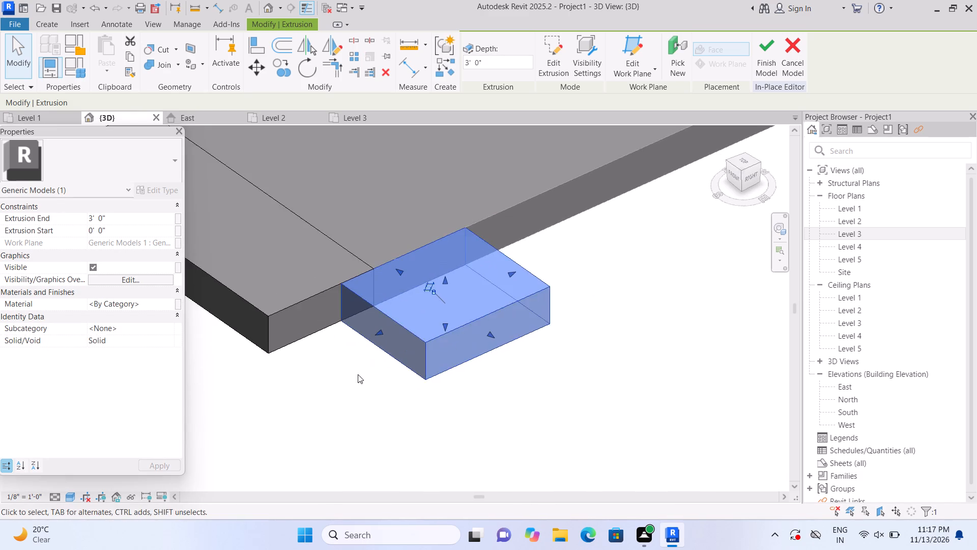
pyautogui.scroll(2, 358, 374)
pyautogui.moveTo(390, 317); pyautogui.dragTo(309, 366)
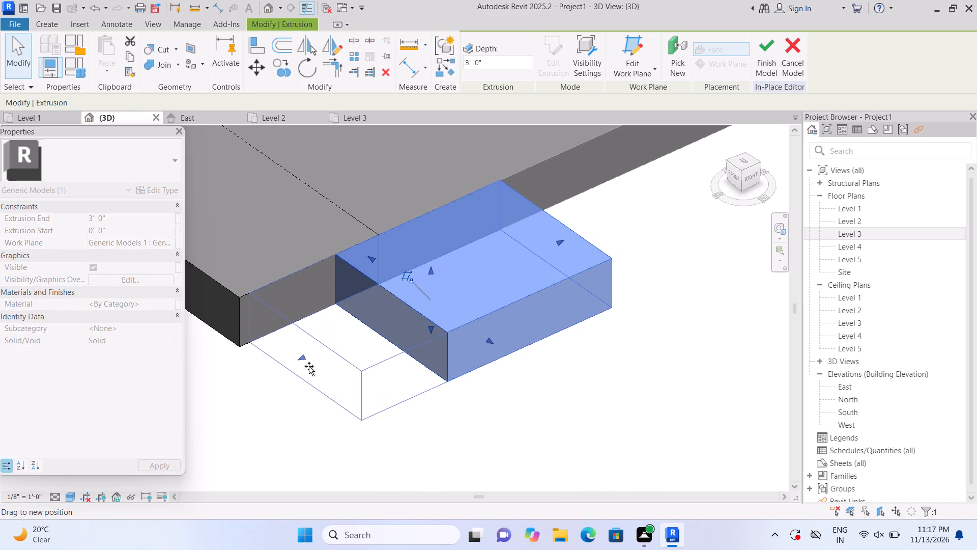
pyautogui.moveTo(309, 366); pyautogui.dragTo(303, 370)
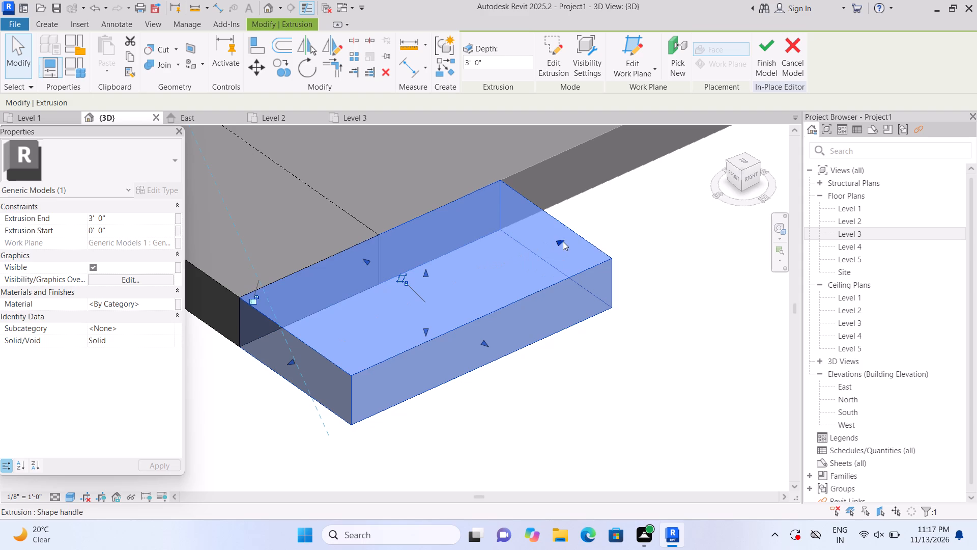
# Stretch the far end of the 3' block along the slab's long side edge toward the rear of the building.
pyautogui.moveTo(559, 239); pyautogui.dragTo(629, 188)
pyautogui.scroll(-3, 609, 302)
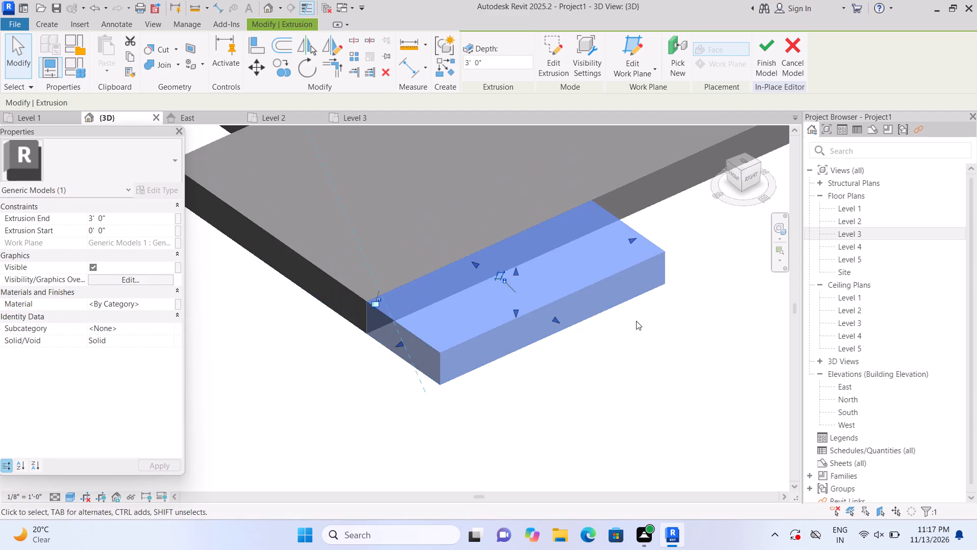
pyautogui.moveTo(637, 325); pyautogui.dragTo(467, 436, button='middle')
pyautogui.scroll(-4, 470, 419)
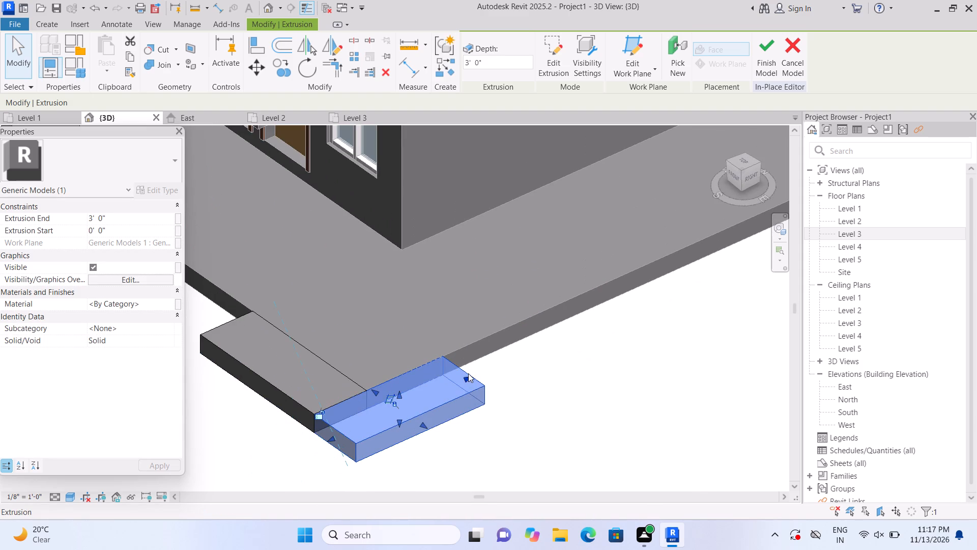
pyautogui.moveTo(466, 379); pyautogui.dragTo(704, 187)
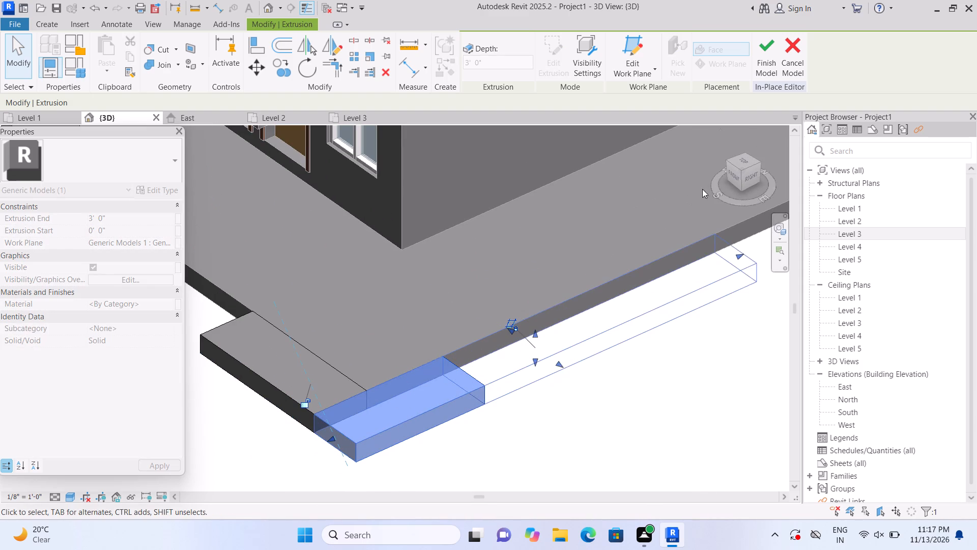
pyautogui.scroll(-3, 703, 200)
pyautogui.scroll(1, 374, 391)
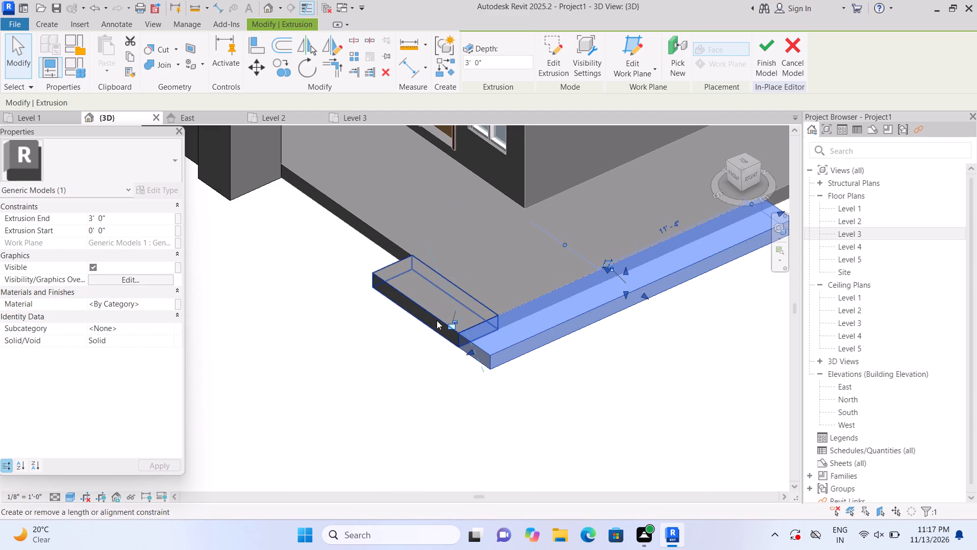
# Raise the top face of the low corner block to make it a tall pier beside the boundary wall opening.
pyautogui.click(436, 318)
pyautogui.moveTo(433, 289); pyautogui.dragTo(440, 185)
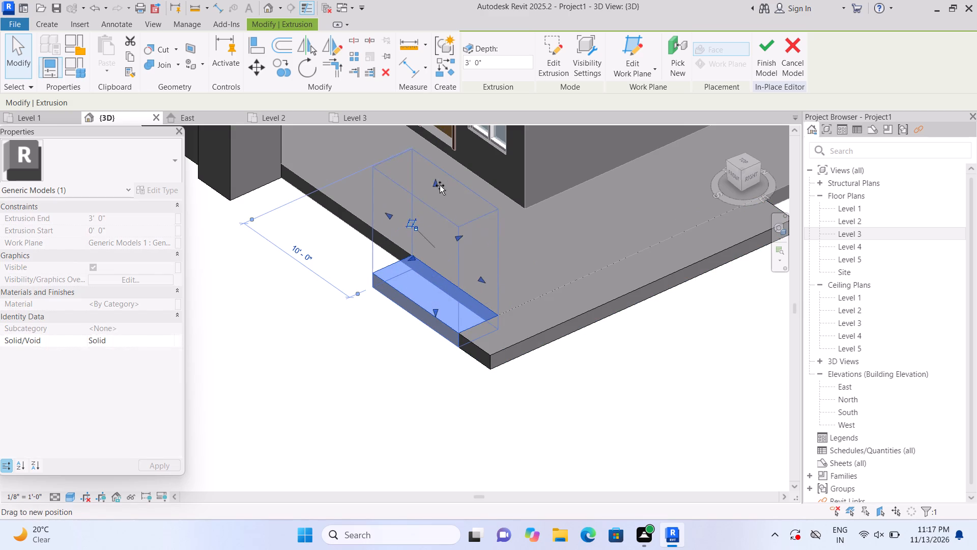
pyautogui.moveTo(440, 185); pyautogui.dragTo(441, 178)
pyautogui.scroll(-2, 445, 248)
pyautogui.moveTo(348, 384); pyautogui.dragTo(375, 410, button='middle')
pyautogui.scroll(-2, 389, 397)
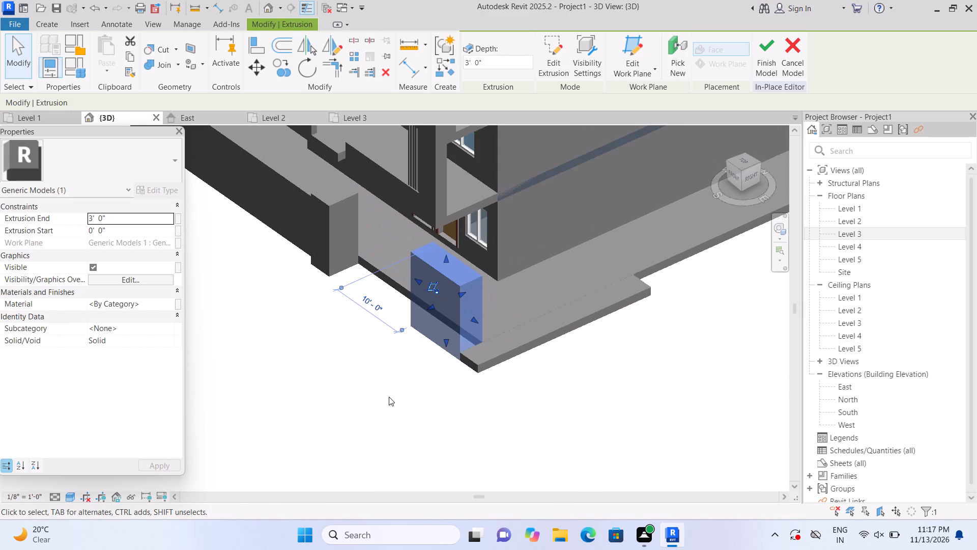
pyautogui.doubleClick(348, 409)
# Lower the top face of the raised corner block slightly.
pyautogui.click(422, 280)
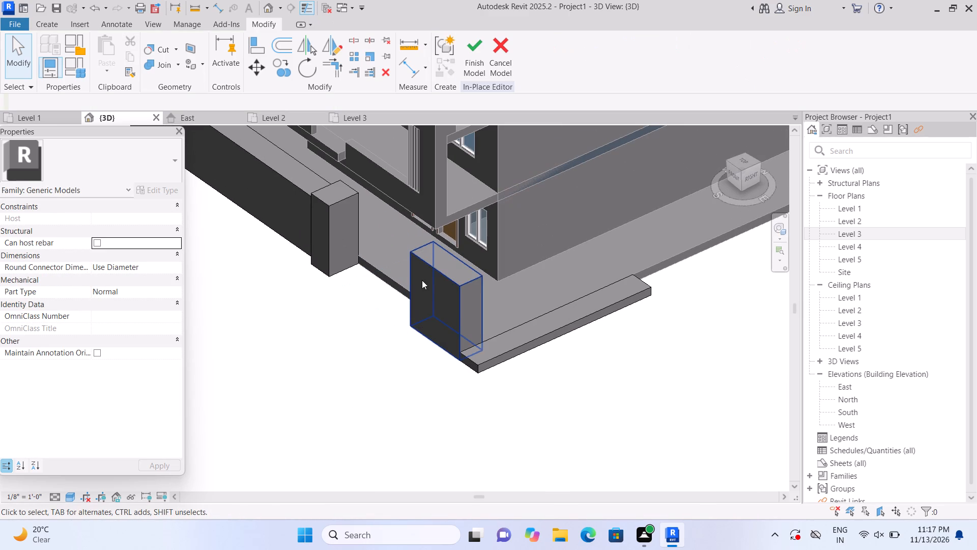
pyautogui.moveTo(445, 255); pyautogui.dragTo(447, 270)
pyautogui.scroll(1, 436, 281)
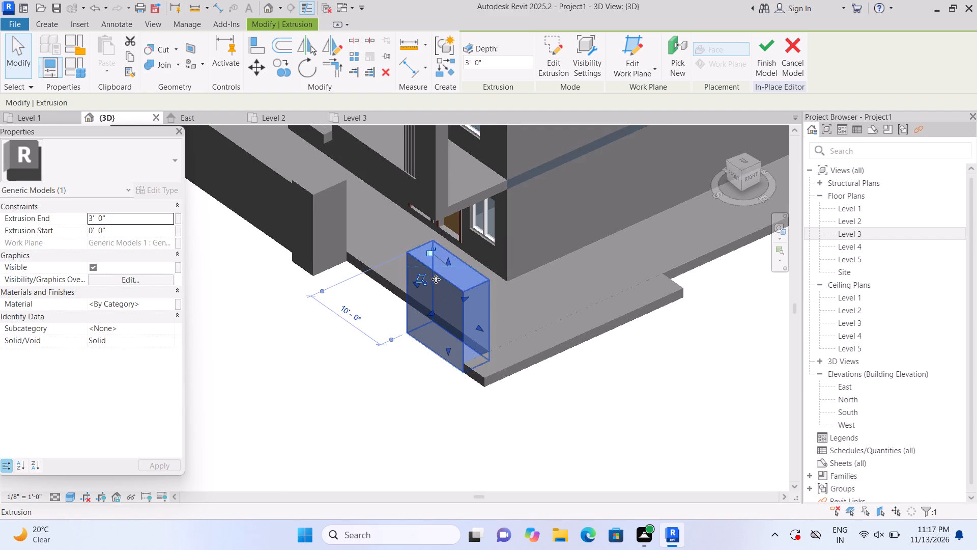
pyautogui.scroll(1, 436, 279)
pyautogui.moveTo(447, 258); pyautogui.dragTo(450, 270)
pyautogui.doubleClick(354, 413)
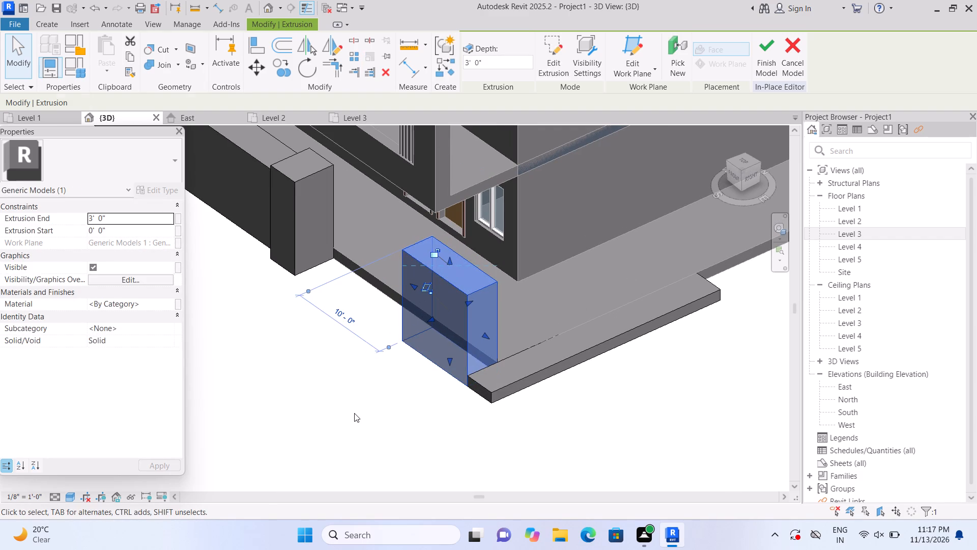
# Raise the top face of the low block along the slab's long side edge to about the corner block's height.
pyautogui.doubleClick(559, 360)
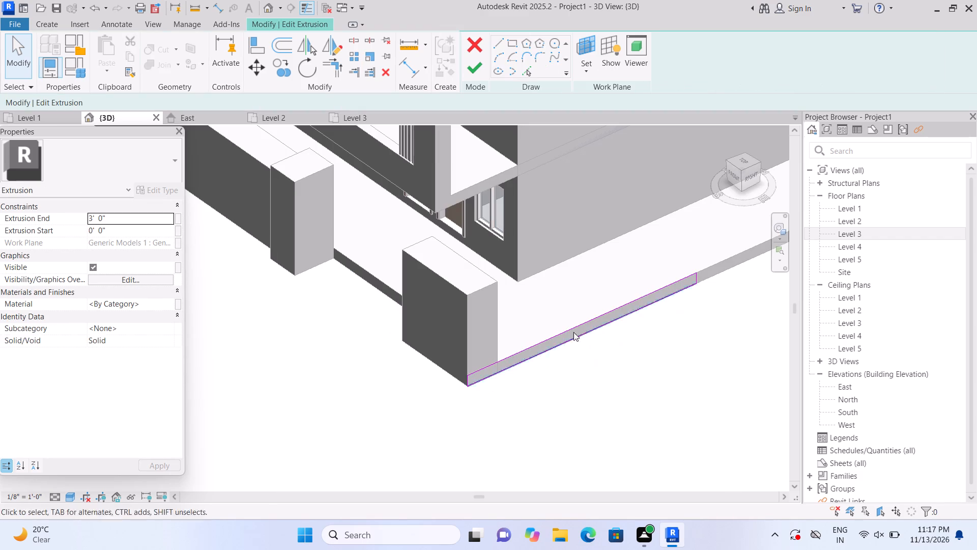
pyautogui.click(475, 67)
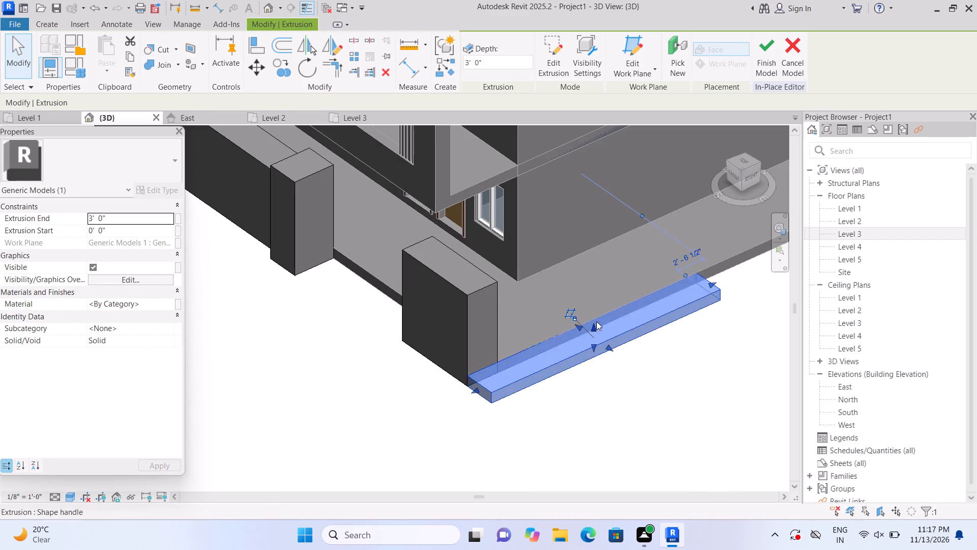
pyautogui.moveTo(592, 329); pyautogui.dragTo(589, 261)
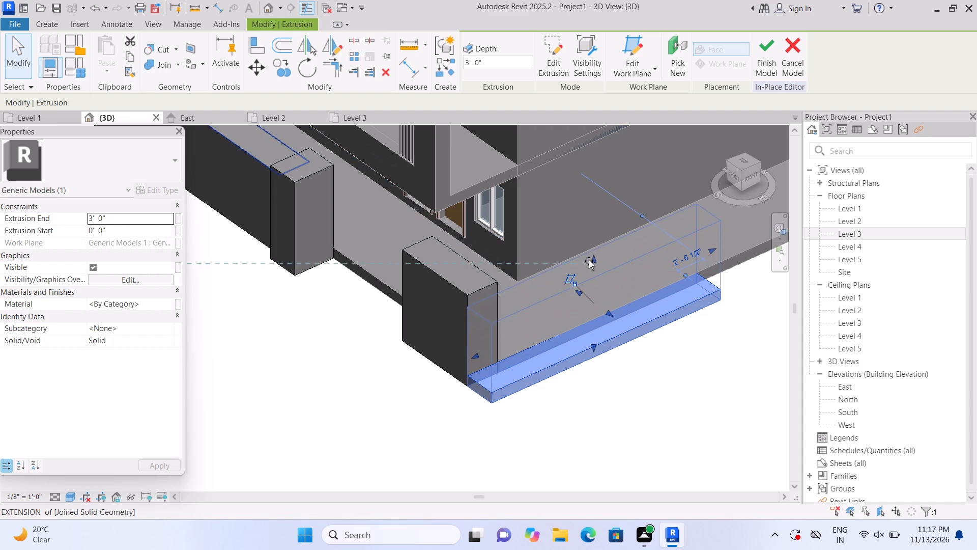
pyautogui.moveTo(589, 261); pyautogui.dragTo(590, 251)
pyautogui.click(590, 251)
pyautogui.moveTo(590, 252); pyautogui.dragTo(592, 257)
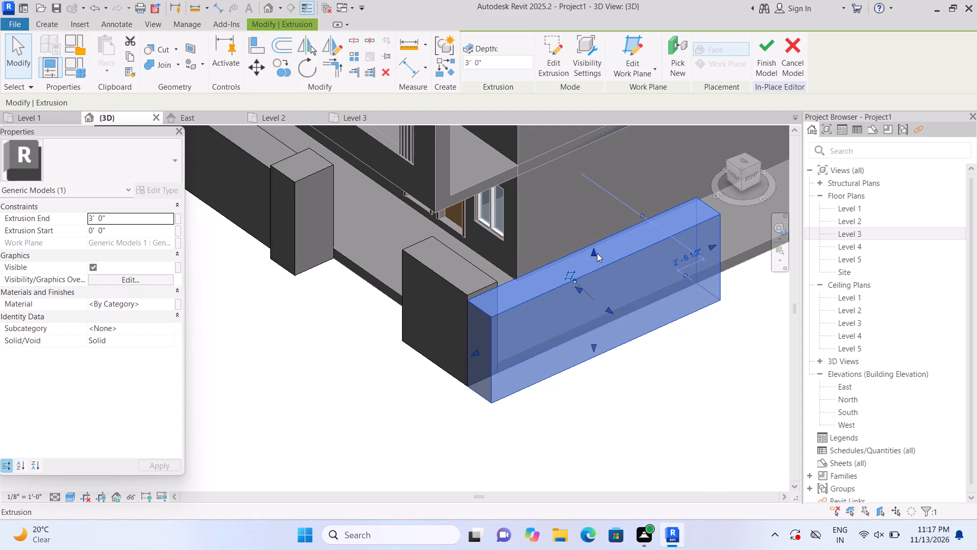
pyautogui.click(593, 250)
pyautogui.click(331, 471)
# Adjust the front corner block's top face to sit flush with the top of the adjoining side block.
pyautogui.scroll(-2, 340, 447)
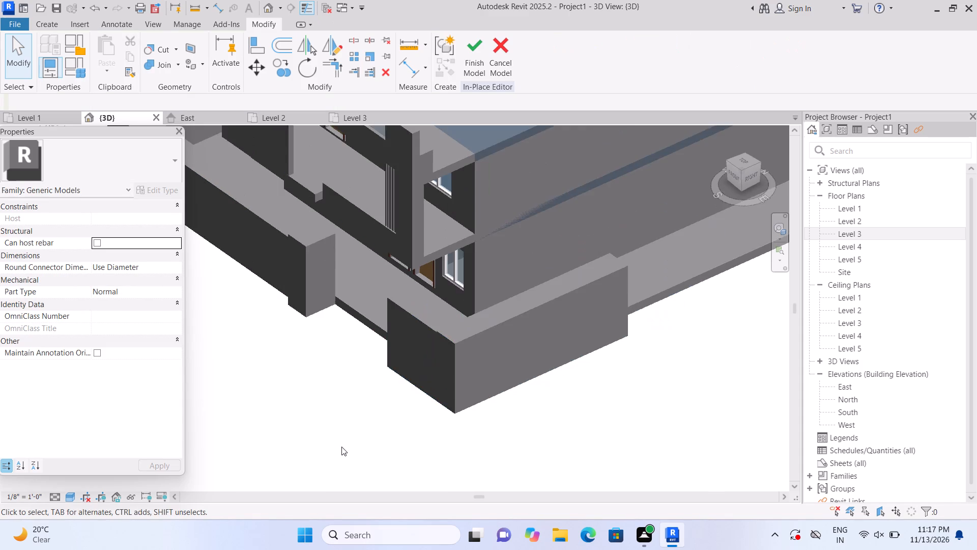
pyautogui.scroll(-1, 341, 447)
pyautogui.moveTo(265, 442); pyautogui.dragTo(327, 452, button='middle')
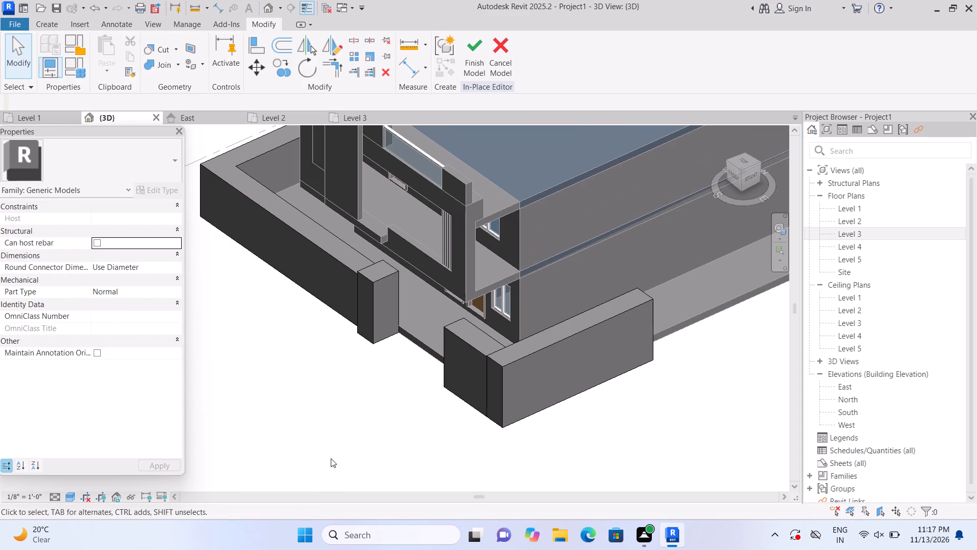
pyautogui.keyDown('shift'); pyautogui.moveTo(332, 471); pyautogui.dragTo(491, 425, button='middle'); pyautogui.keyUp('shift')
pyautogui.scroll(3, 501, 403)
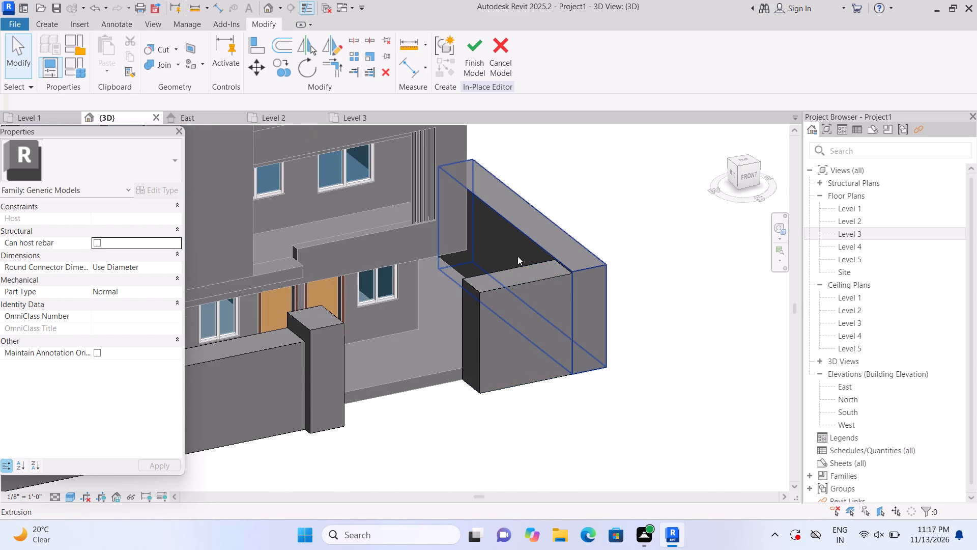
pyautogui.scroll(2, 531, 260)
pyautogui.click(532, 313)
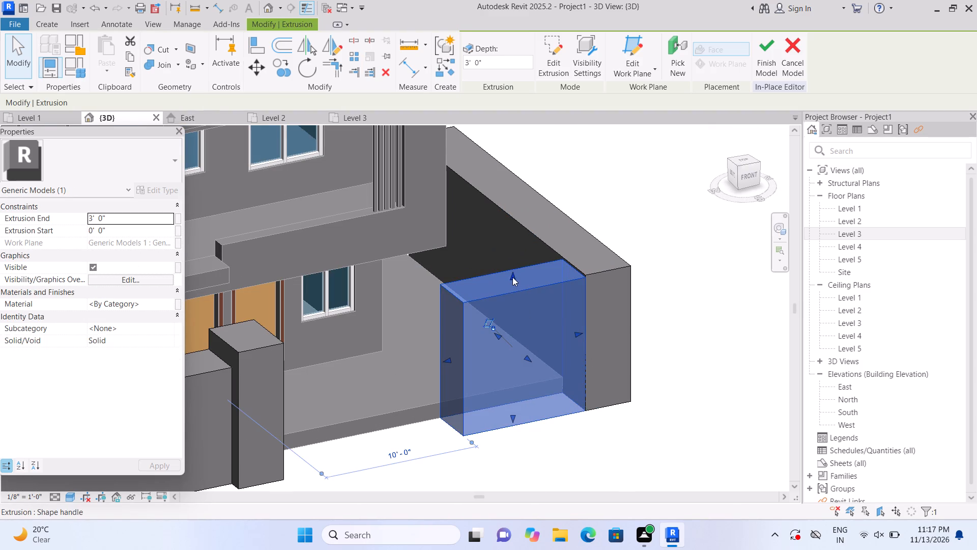
pyautogui.click(511, 273)
pyautogui.click(574, 190)
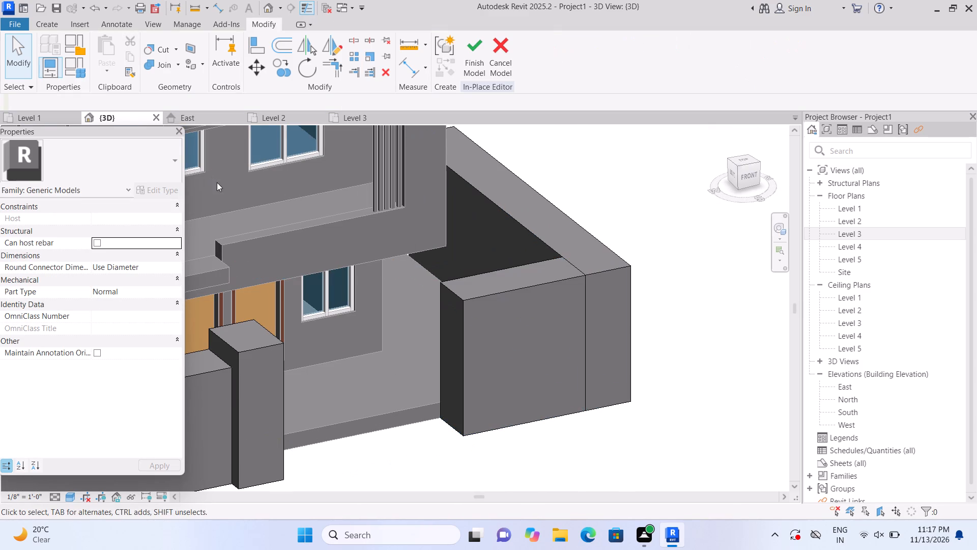
# Join the geometry of the front corner block and the adjoining side block.
pyautogui.click(178, 62)
pyautogui.click(182, 78)
pyautogui.click(500, 294)
pyautogui.click(530, 222)
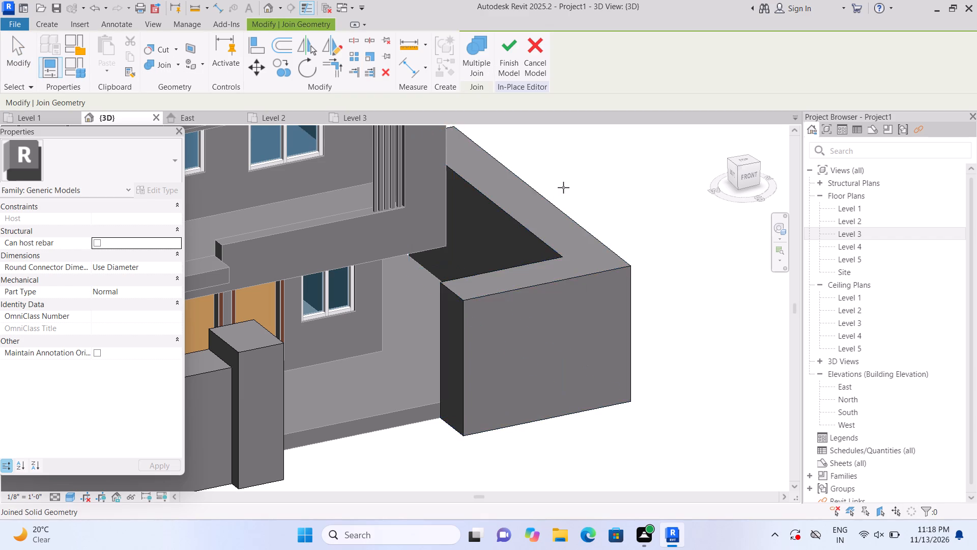
# Create an extrusion from a 3'-wide rectangle drawn at the foot of the corner block's end face, facing the wall opening.
pyautogui.scroll(-5, 566, 186)
pyautogui.moveTo(560, 328); pyautogui.dragTo(540, 354, button='middle')
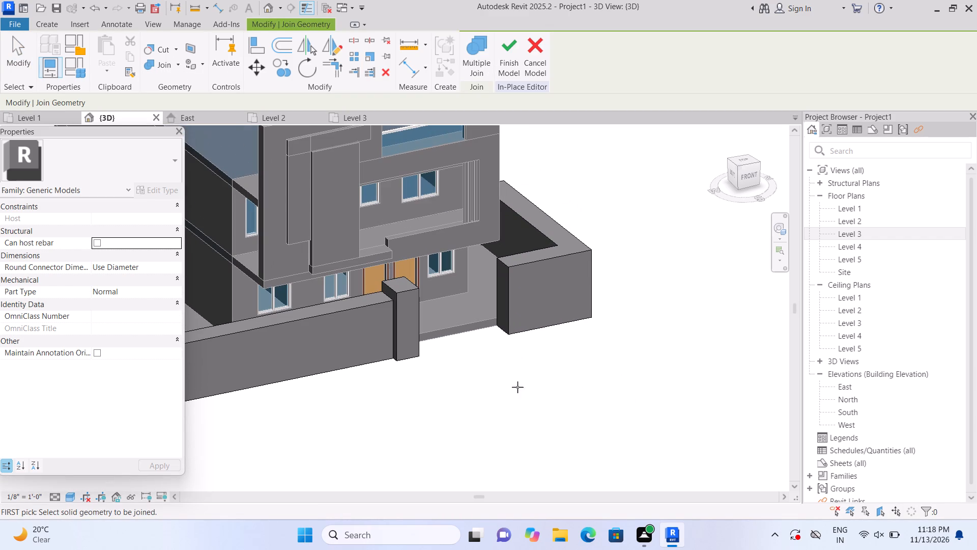
pyautogui.scroll(-3, 528, 383)
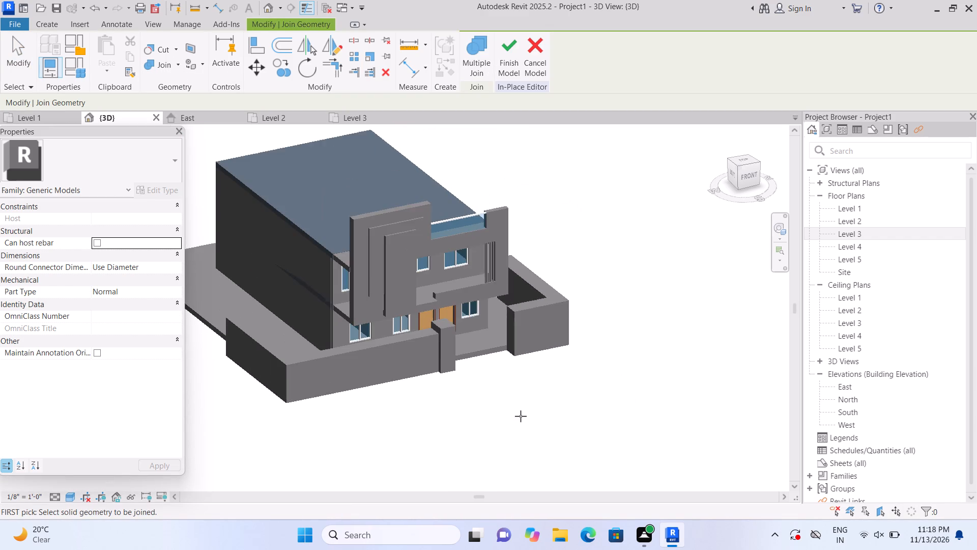
pyautogui.keyDown('shift'); pyautogui.moveTo(505, 427); pyautogui.dragTo(557, 439, button='middle'); pyautogui.keyUp('shift')
pyautogui.scroll(1, 550, 379)
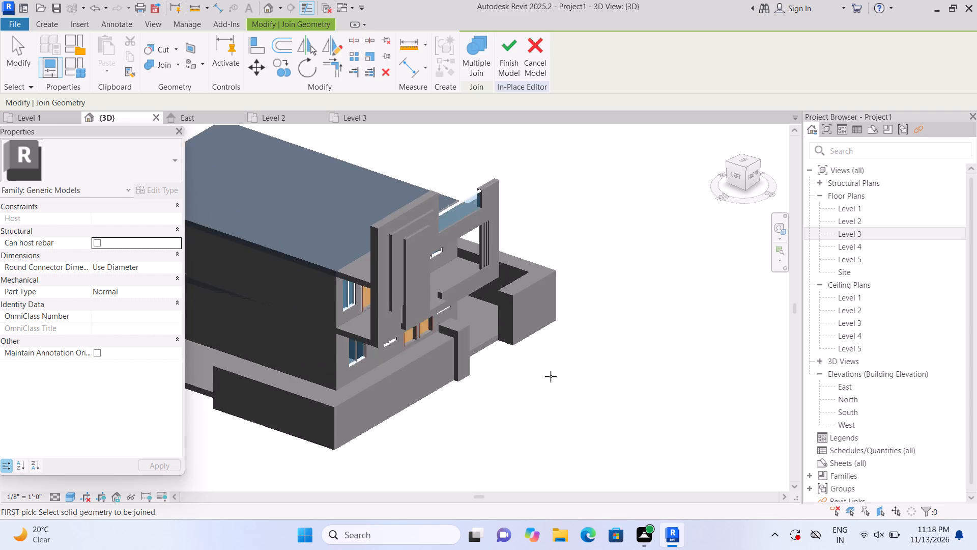
pyautogui.scroll(6, 551, 376)
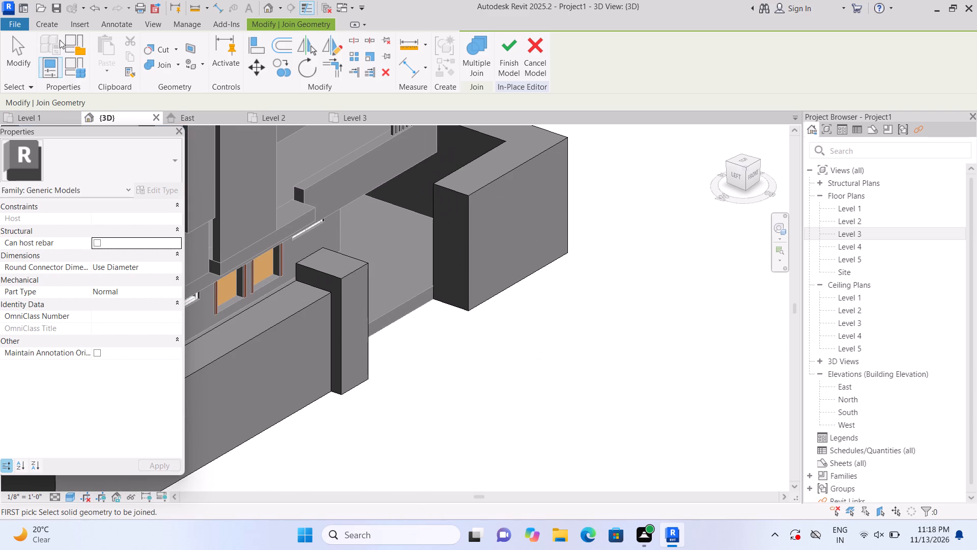
pyautogui.click(44, 23)
pyautogui.click(117, 62)
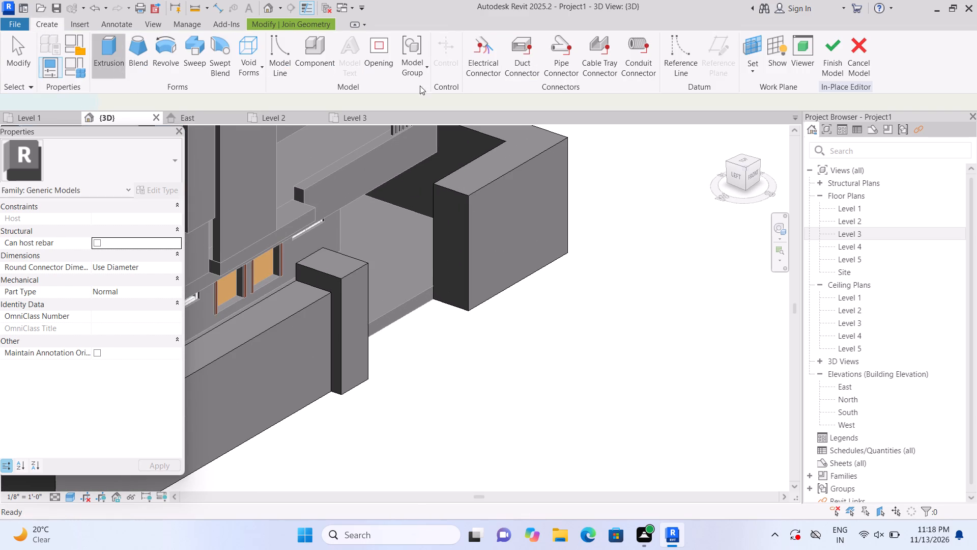
pyautogui.click(656, 76)
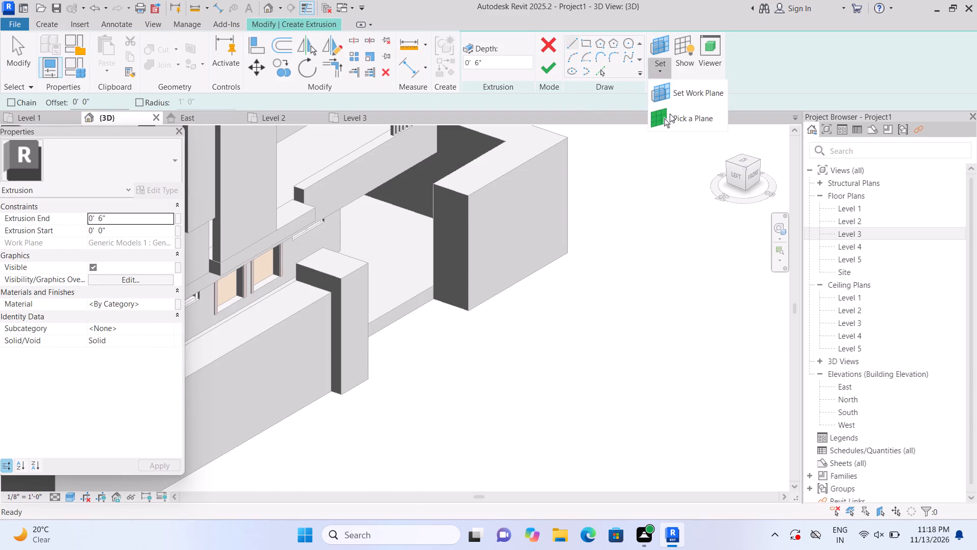
pyautogui.click(670, 114)
pyautogui.scroll(3, 490, 284)
pyautogui.click(437, 304)
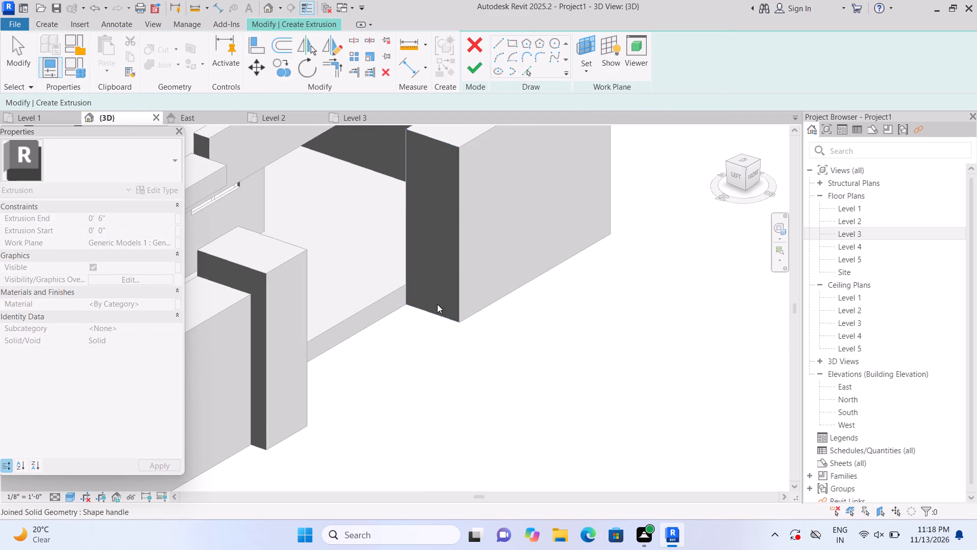
pyautogui.click(587, 42)
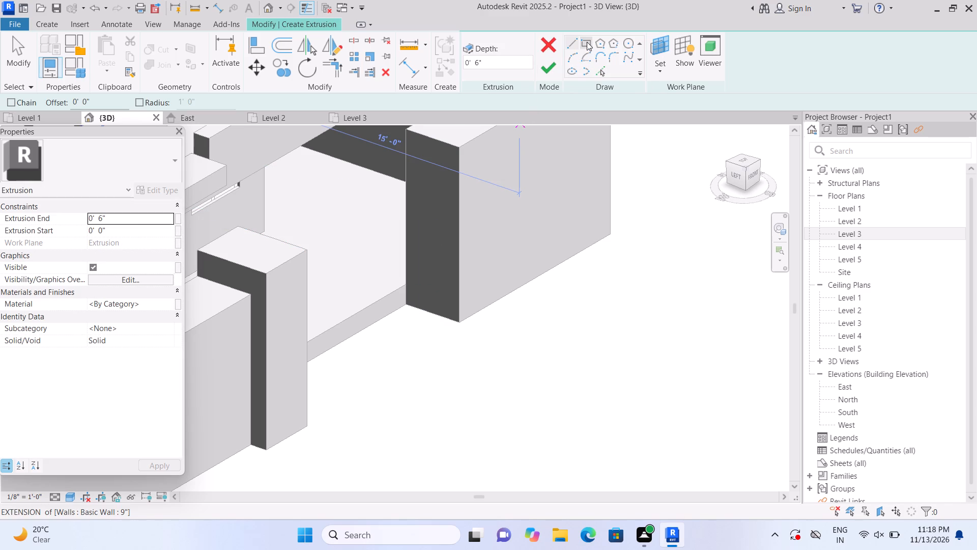
pyautogui.scroll(1, 515, 260)
pyautogui.scroll(1, 438, 331)
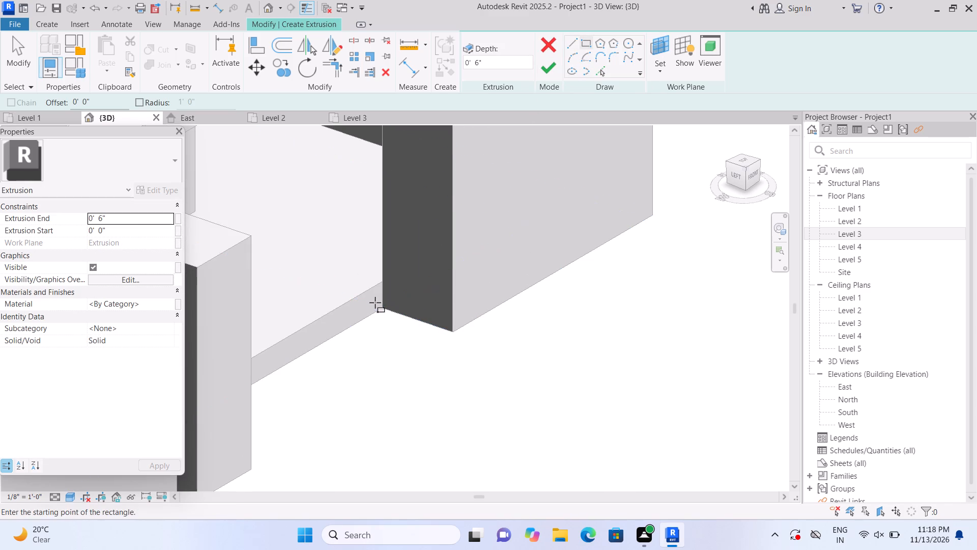
pyautogui.click(383, 308)
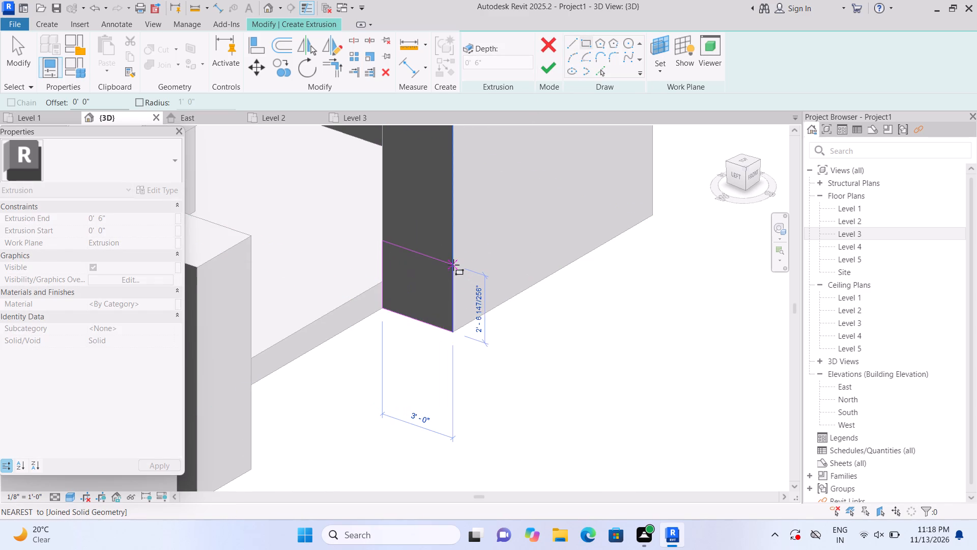
pyautogui.click(454, 265)
pyautogui.click(559, 68)
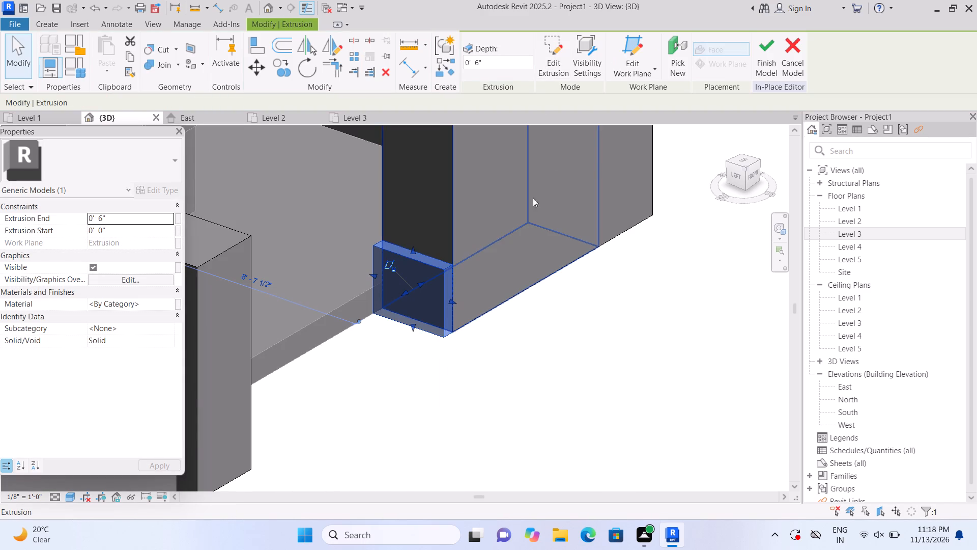
# Set the extrusion end of the new block at the opening to 3'.
pyautogui.click(132, 213)
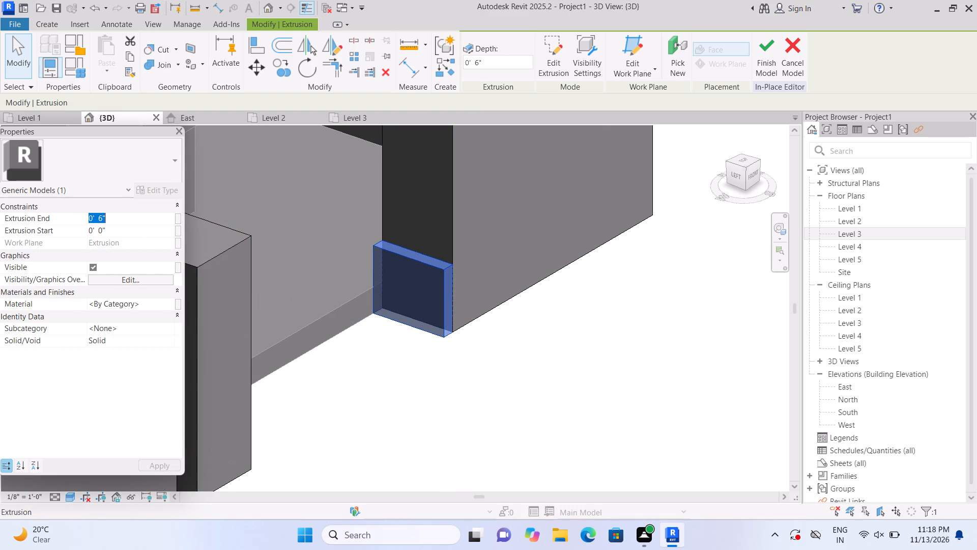
pyautogui.press('BackSpace')
pyautogui.write("3'")
pyautogui.press('Return')
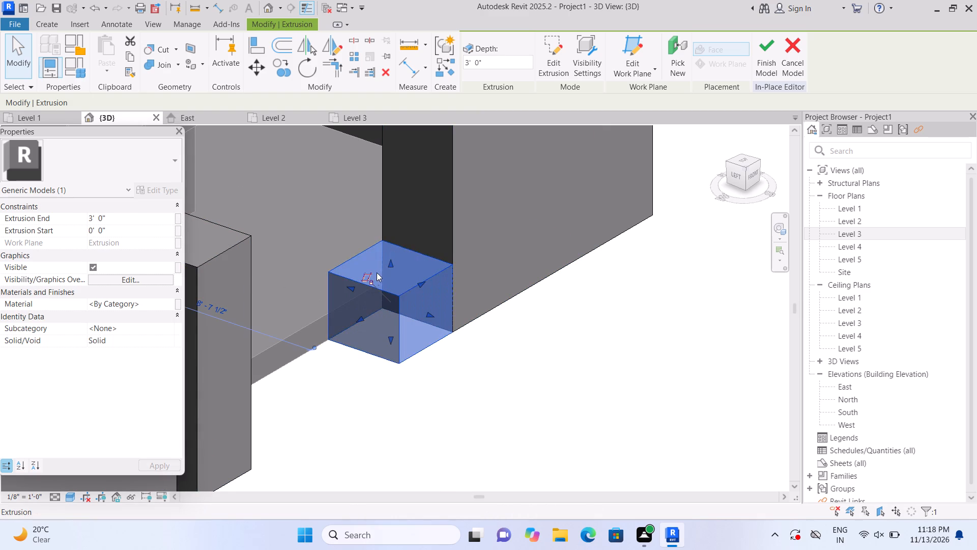
# Raise the top face of the new 3' block above the adjoining corner wall to form a gate pillar.
pyautogui.moveTo(388, 259); pyautogui.dragTo(383, 158)
pyautogui.click(383, 158)
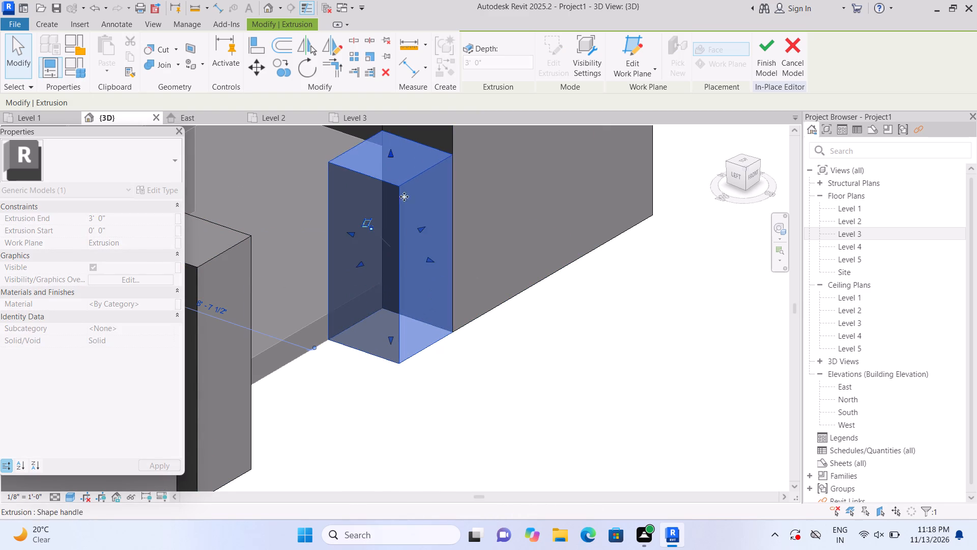
pyautogui.scroll(-3, 458, 266)
pyautogui.moveTo(468, 280); pyautogui.dragTo(474, 336, button='middle')
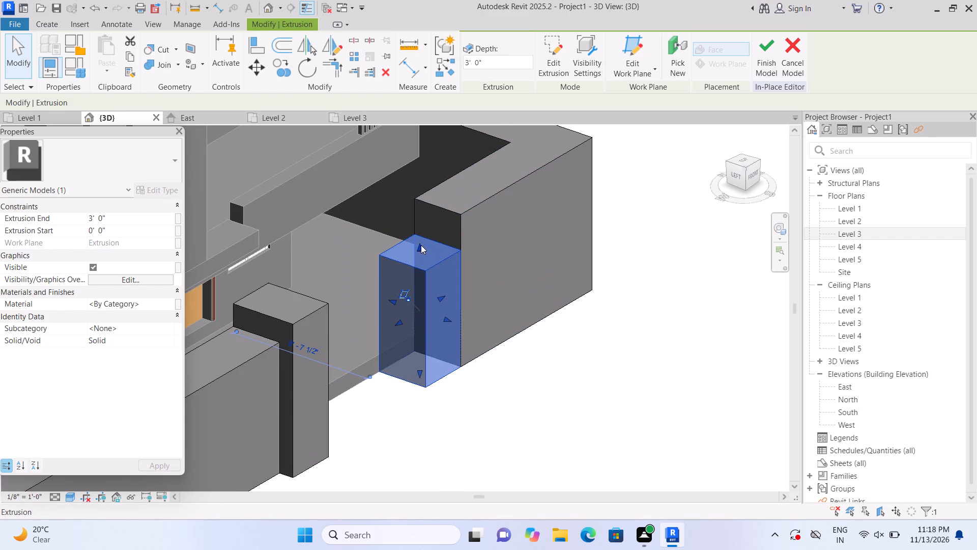
pyautogui.moveTo(421, 245); pyautogui.dragTo(423, 198)
pyautogui.click(537, 378)
# Lower the top face of the new gate pillar slightly.
pyautogui.scroll(-3, 536, 361)
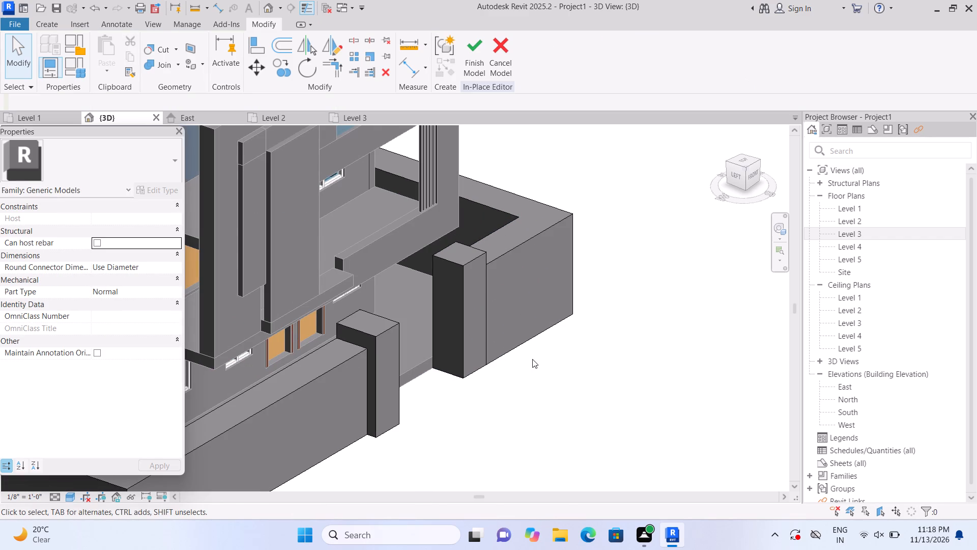
pyautogui.scroll(2, 474, 295)
pyautogui.click(456, 285)
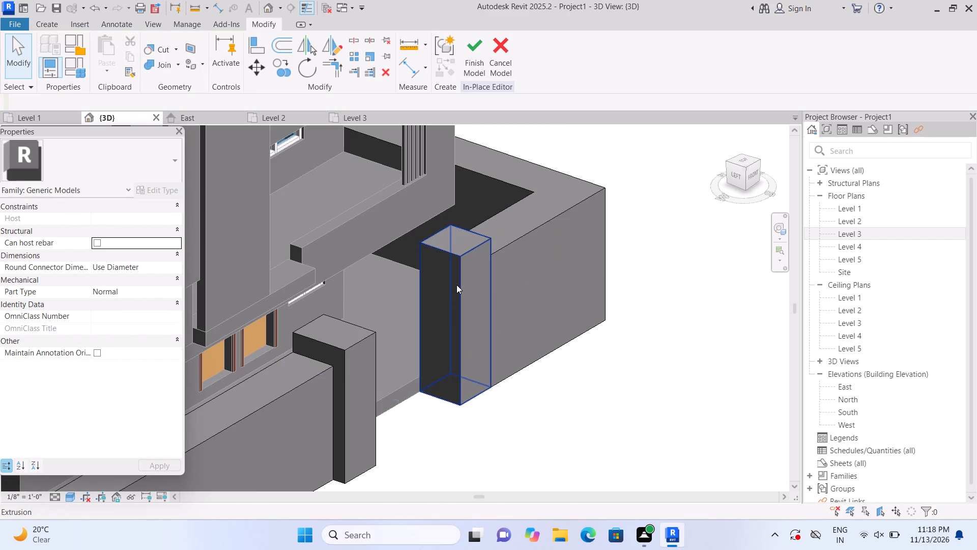
pyautogui.moveTo(453, 234); pyautogui.dragTo(457, 251)
# Lower the top face of the front wall block between the new pillar and the corner, below the pillar's top.
pyautogui.click(513, 234)
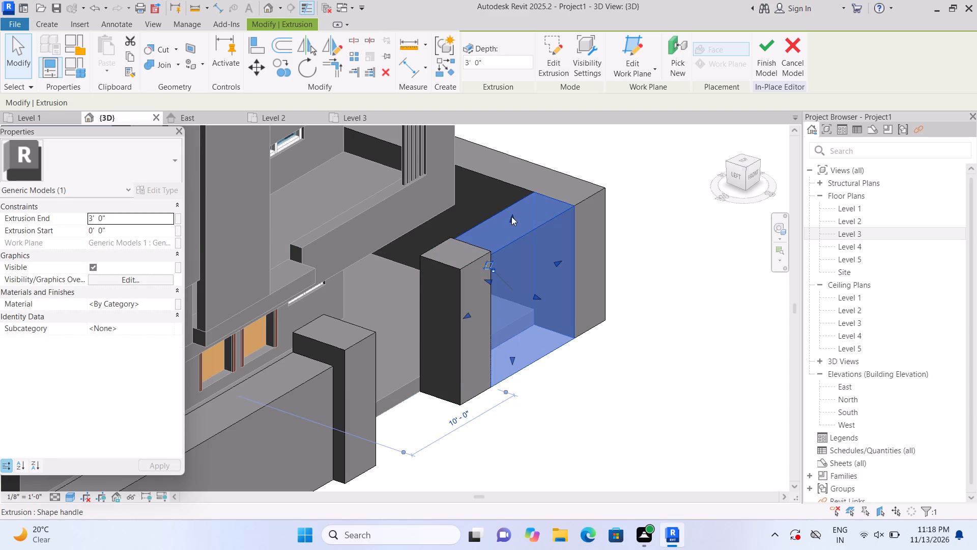
pyautogui.moveTo(511, 216); pyautogui.dragTo(523, 245)
pyautogui.click(569, 387)
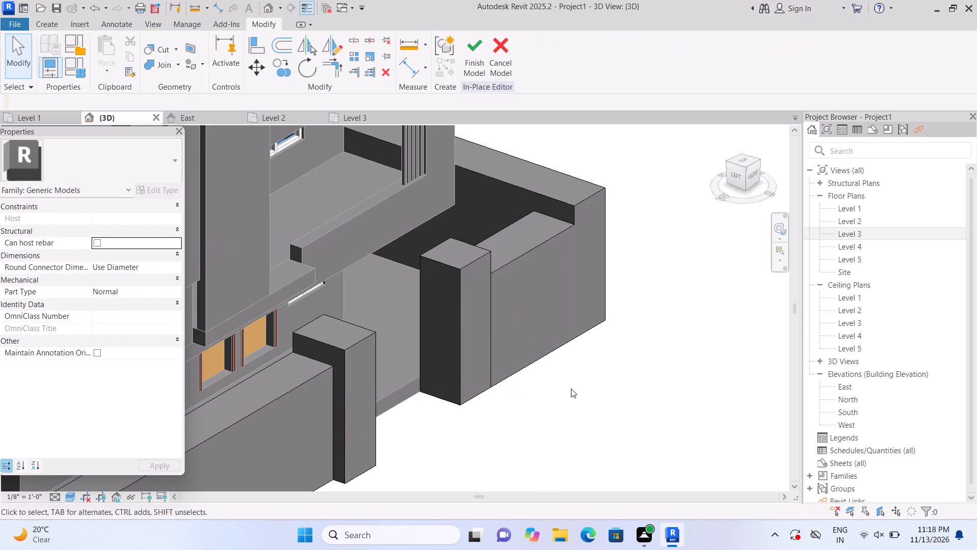
# Lower the side wall block's top face until it is level with the lowered front wall block.
pyautogui.click(557, 173)
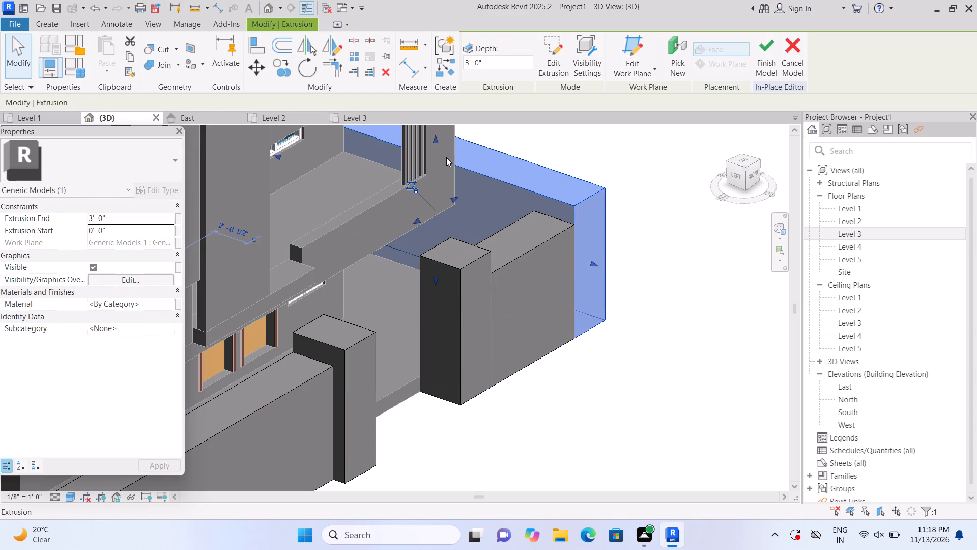
pyautogui.moveTo(434, 138); pyautogui.dragTo(437, 161)
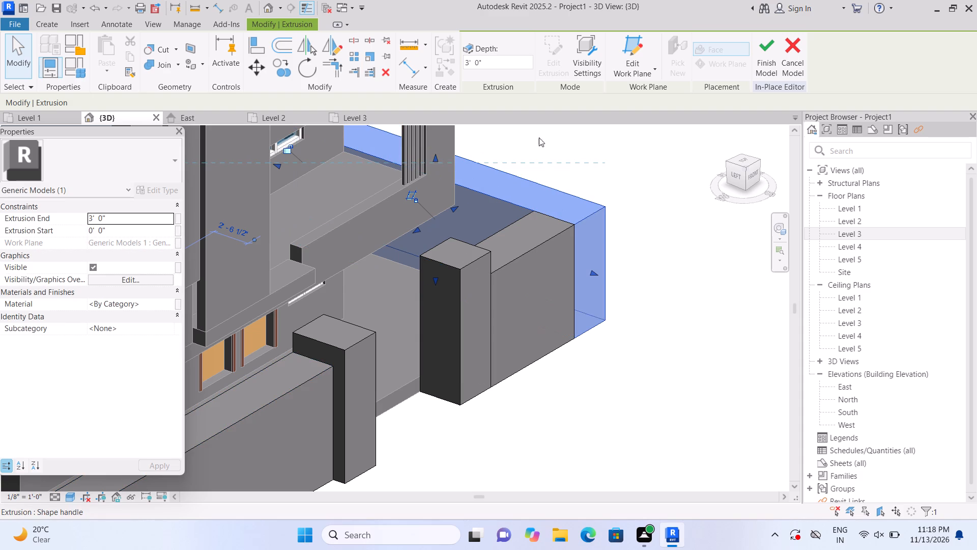
pyautogui.click(568, 133)
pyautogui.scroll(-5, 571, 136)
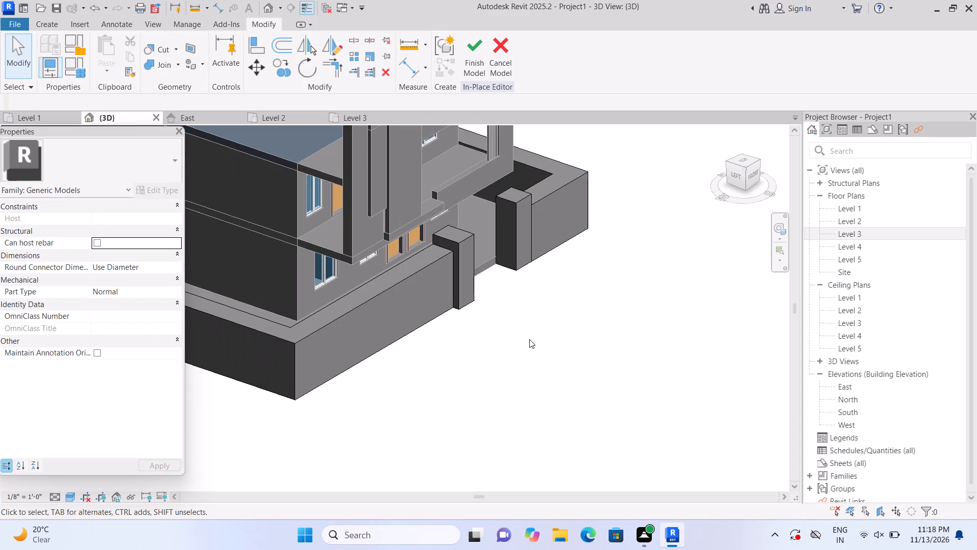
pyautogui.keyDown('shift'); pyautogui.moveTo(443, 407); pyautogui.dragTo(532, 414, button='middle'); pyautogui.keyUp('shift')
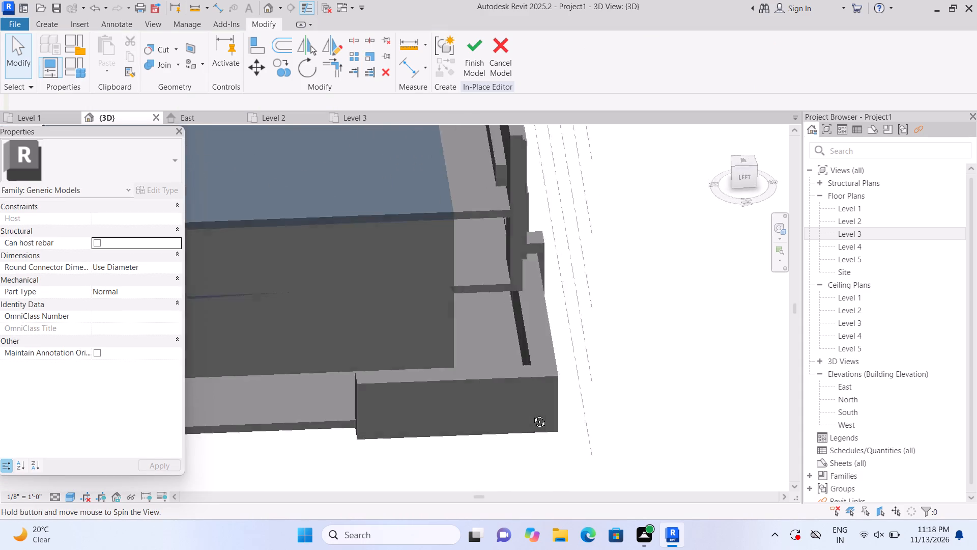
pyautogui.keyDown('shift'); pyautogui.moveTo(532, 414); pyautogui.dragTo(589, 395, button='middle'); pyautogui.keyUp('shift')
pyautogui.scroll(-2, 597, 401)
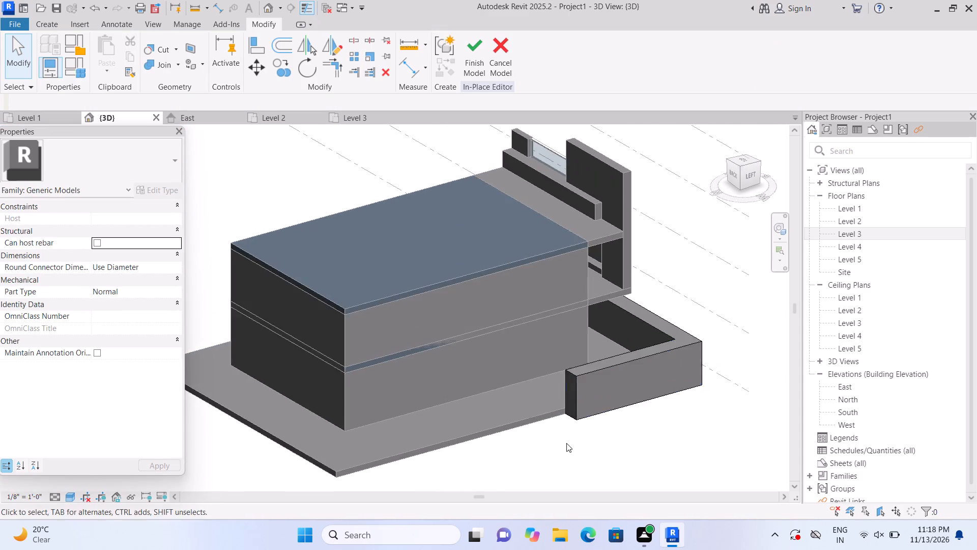
# Extend the rear end of the left side boundary wall along the slab's edge to the slab's rear corner.
pyautogui.moveTo(566, 444); pyautogui.dragTo(565, 360, button='middle')
pyautogui.scroll(2, 567, 364)
pyautogui.click(565, 298)
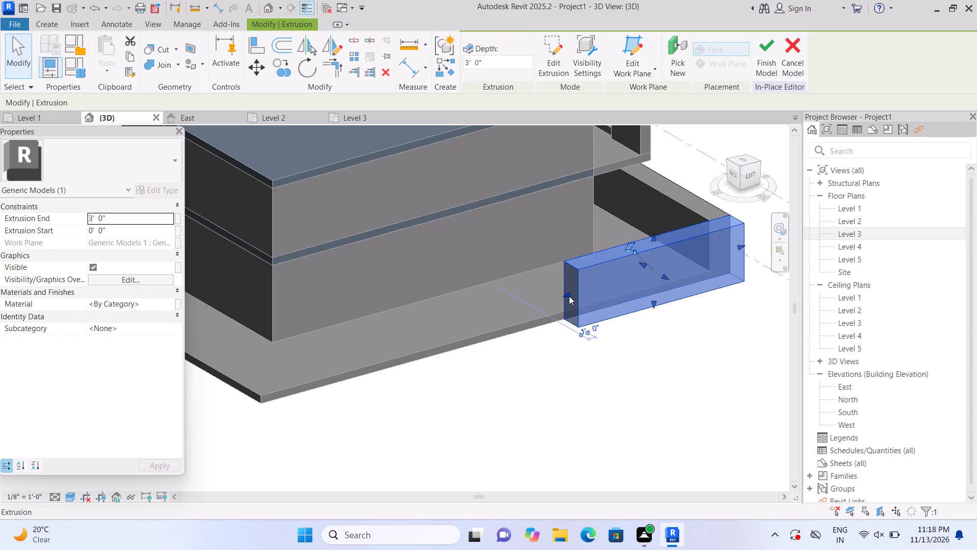
pyautogui.moveTo(568, 291); pyautogui.dragTo(281, 398)
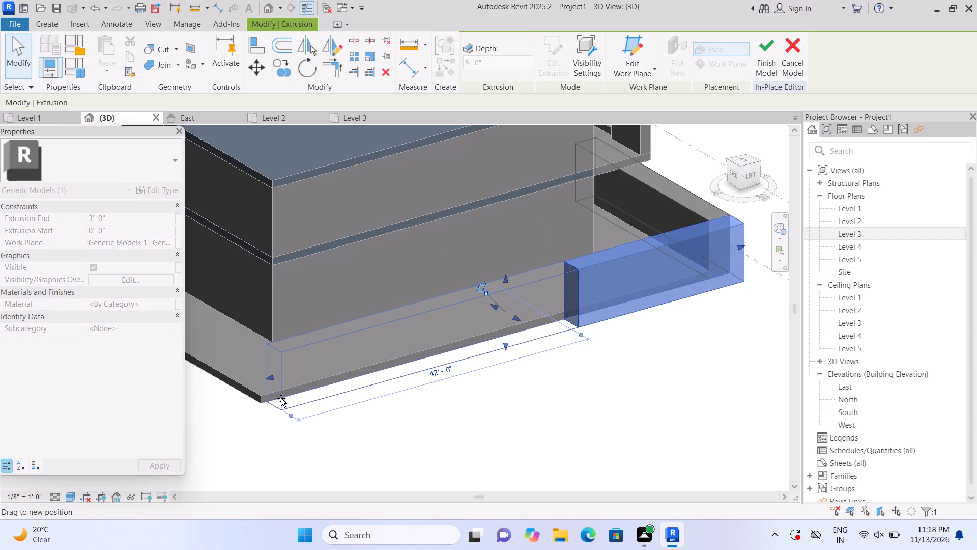
pyautogui.moveTo(281, 398); pyautogui.dragTo(278, 399)
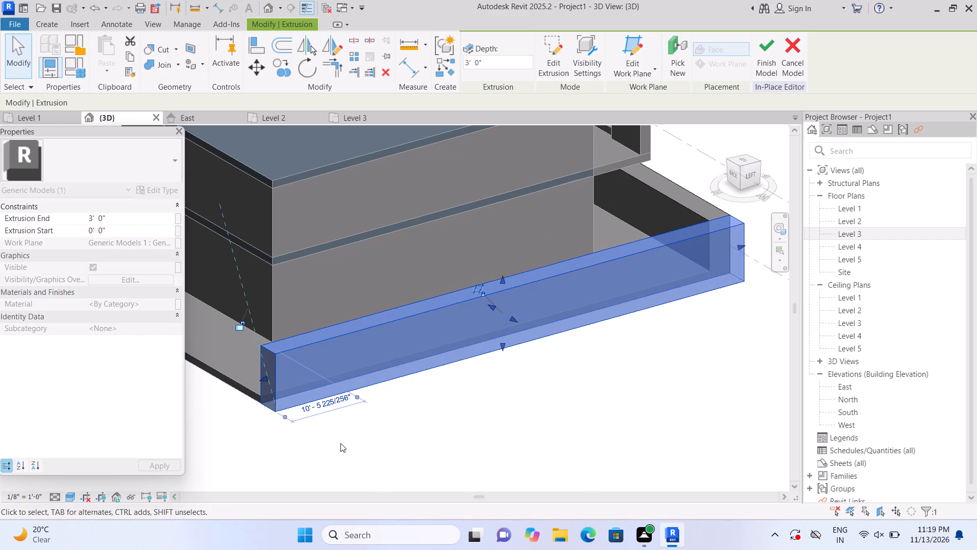
pyautogui.click(340, 443)
# Extend the right side boundary wall's rear end along the slab's edge to the slab's other rear corner.
pyautogui.moveTo(401, 435); pyautogui.dragTo(556, 422, button='middle')
pyautogui.keyDown('shift'); pyautogui.moveTo(574, 436); pyautogui.dragTo(636, 435, button='middle'); pyautogui.keyUp('shift')
pyautogui.keyDown('shift'); pyautogui.middleClick(646, 435); pyautogui.keyUp('shift')
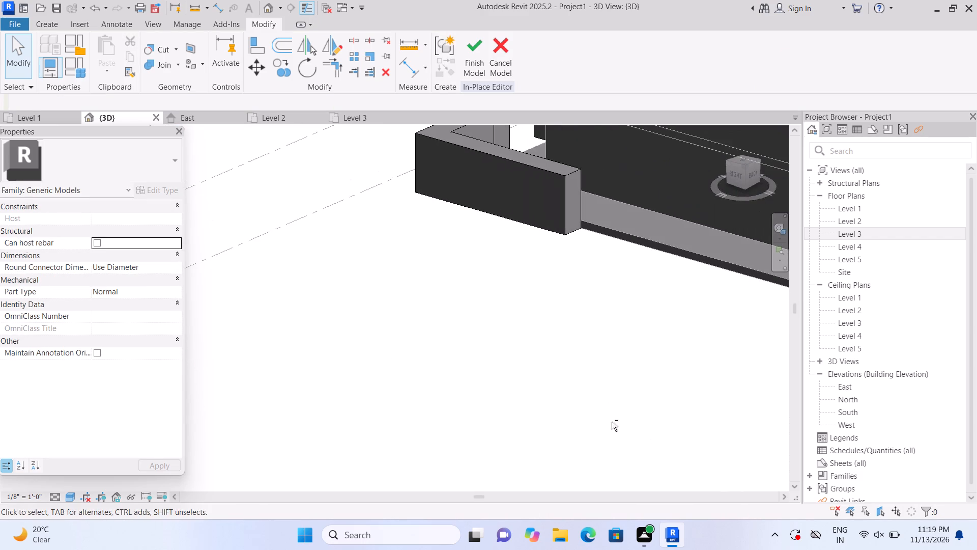
pyautogui.moveTo(600, 362); pyautogui.dragTo(323, 411, button='middle')
pyautogui.click(262, 231)
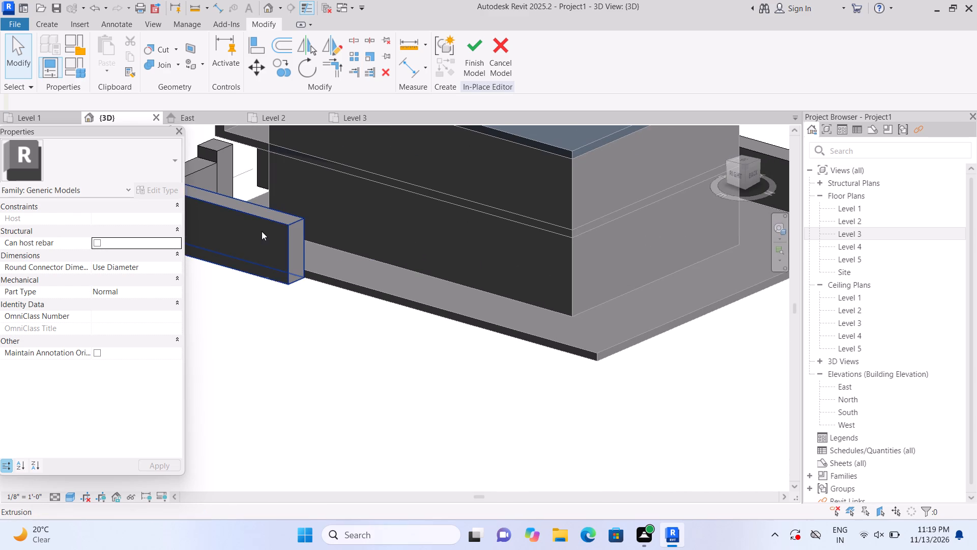
pyautogui.moveTo(300, 251); pyautogui.dragTo(565, 306)
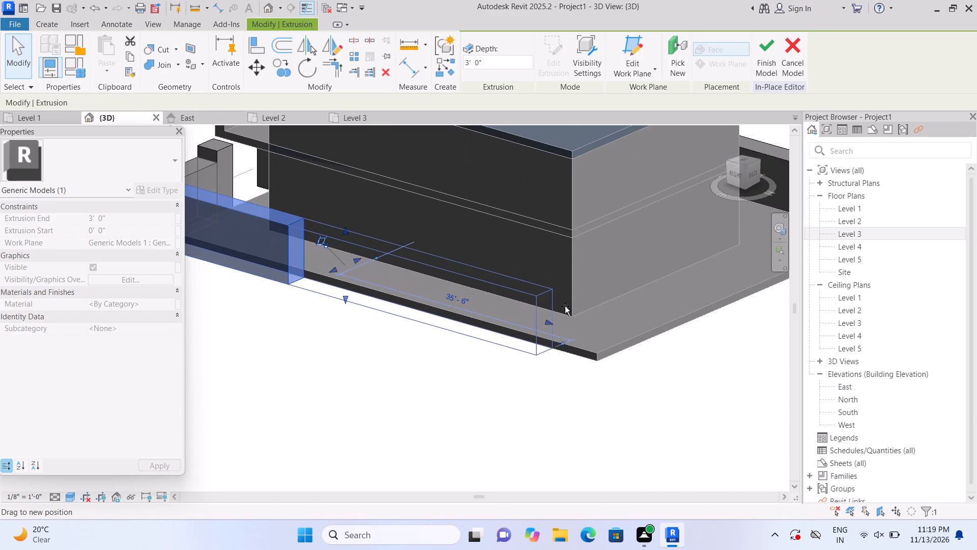
pyautogui.moveTo(565, 306); pyautogui.dragTo(596, 306)
pyautogui.click(530, 435)
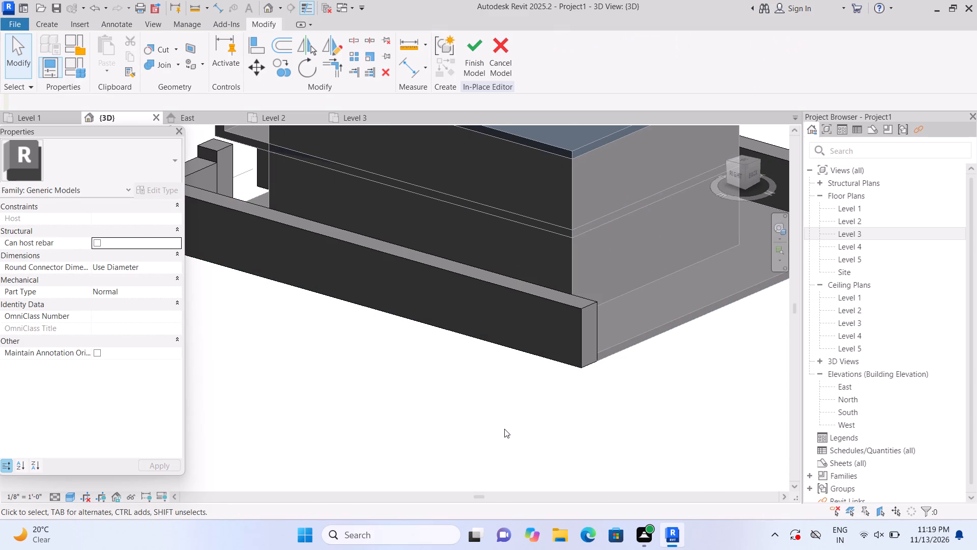
# Start a new extrusion with its work plane on the slab's rear edge face.
pyautogui.keyDown('shift'); pyautogui.moveTo(521, 441); pyautogui.dragTo(377, 479, button='middle'); pyautogui.keyUp('shift')
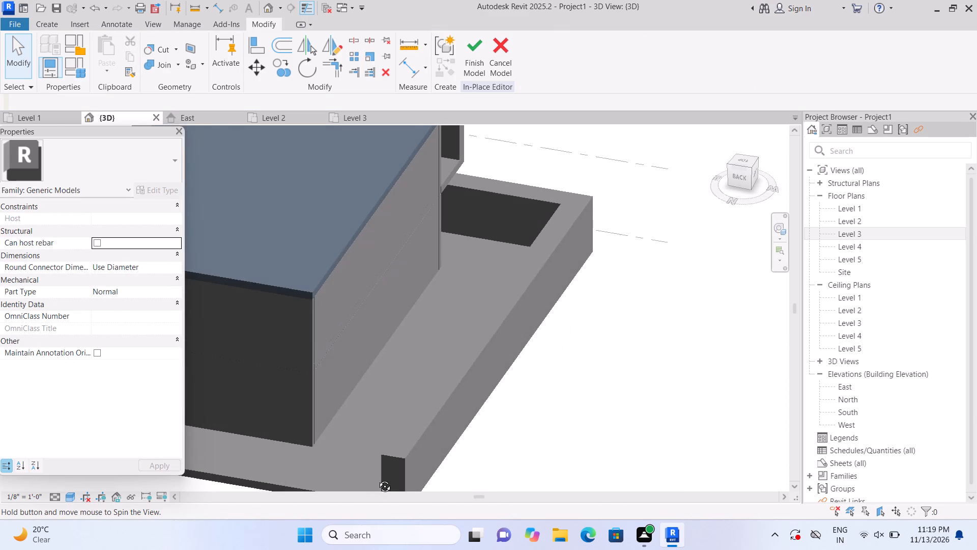
pyautogui.keyDown('shift'); pyautogui.moveTo(377, 479); pyautogui.dragTo(378, 479, button='middle'); pyautogui.keyUp('shift')
pyautogui.scroll(-2, 539, 441)
pyautogui.moveTo(593, 394); pyautogui.dragTo(728, 335, button='middle')
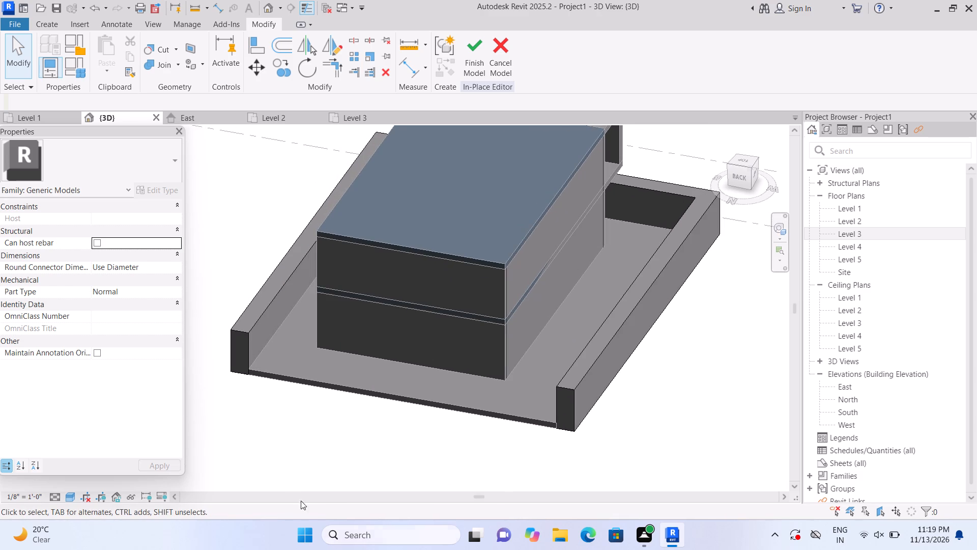
pyautogui.scroll(2, 274, 464)
pyautogui.scroll(3, 275, 416)
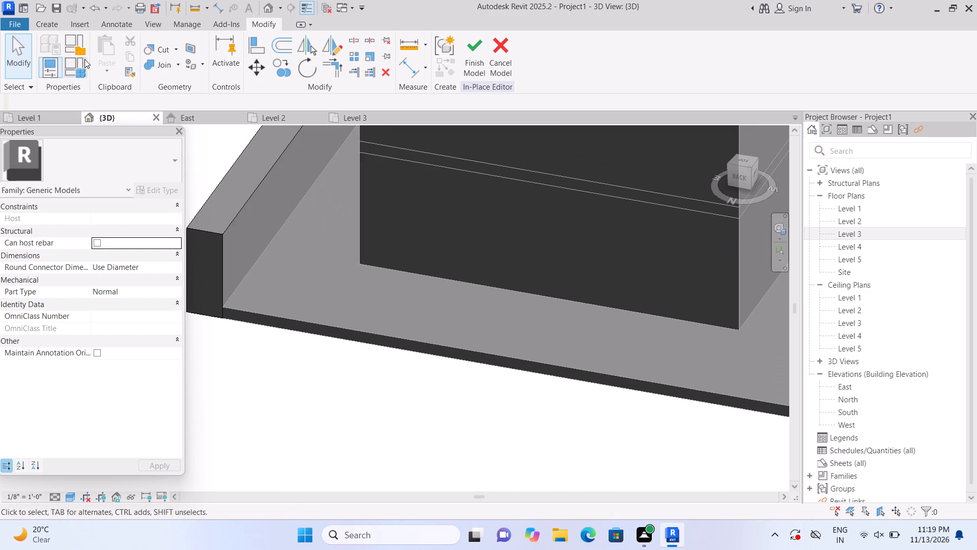
pyautogui.click(49, 25)
pyautogui.click(98, 53)
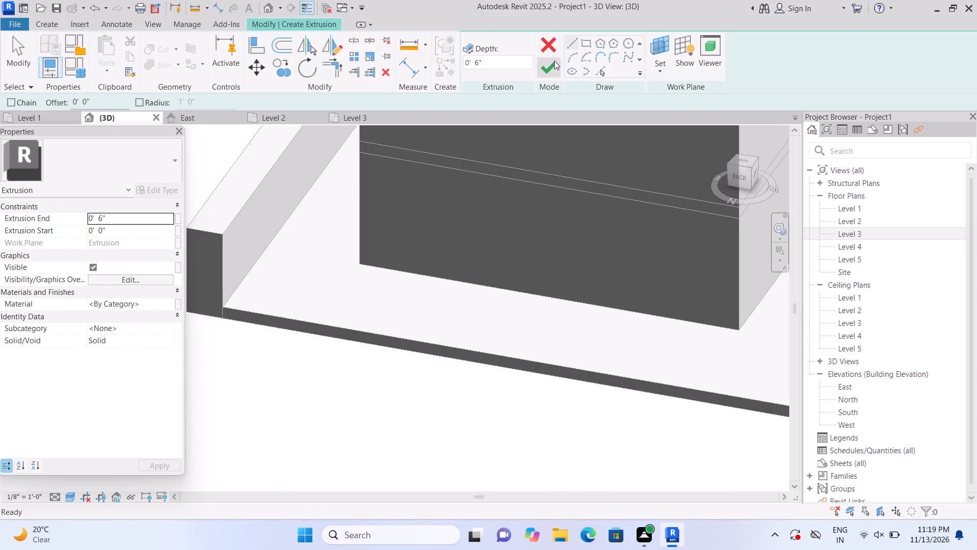
pyautogui.click(657, 68)
pyautogui.click(675, 116)
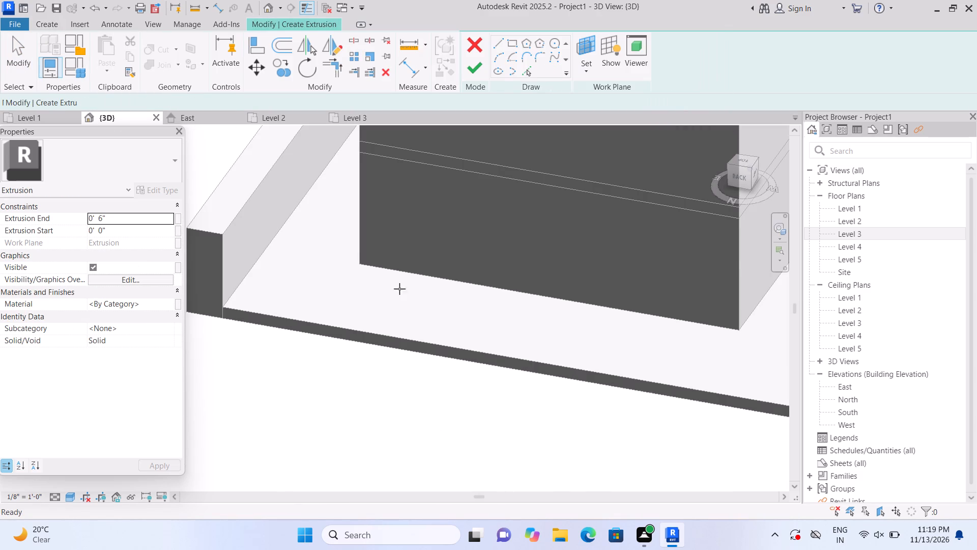
pyautogui.scroll(1, 293, 360)
pyautogui.scroll(4, 277, 322)
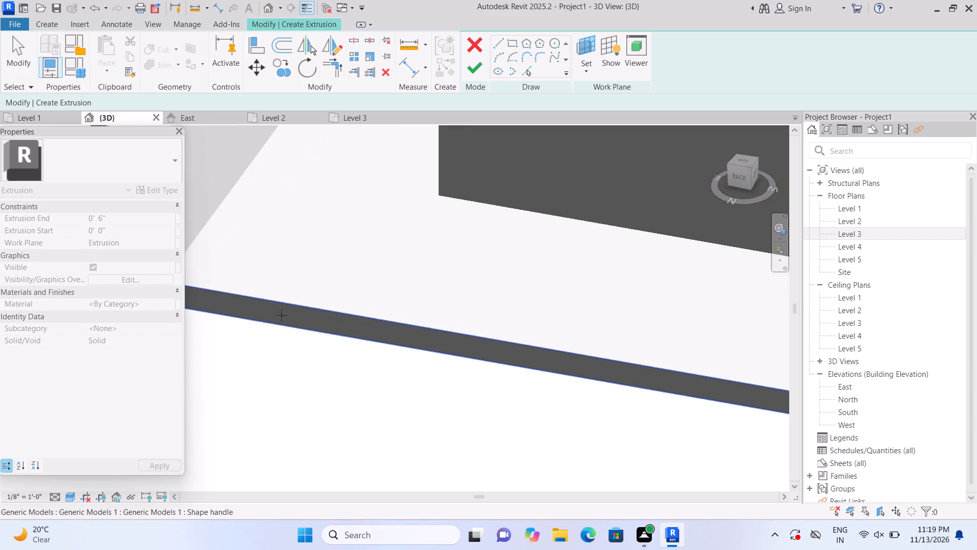
pyautogui.click(285, 313)
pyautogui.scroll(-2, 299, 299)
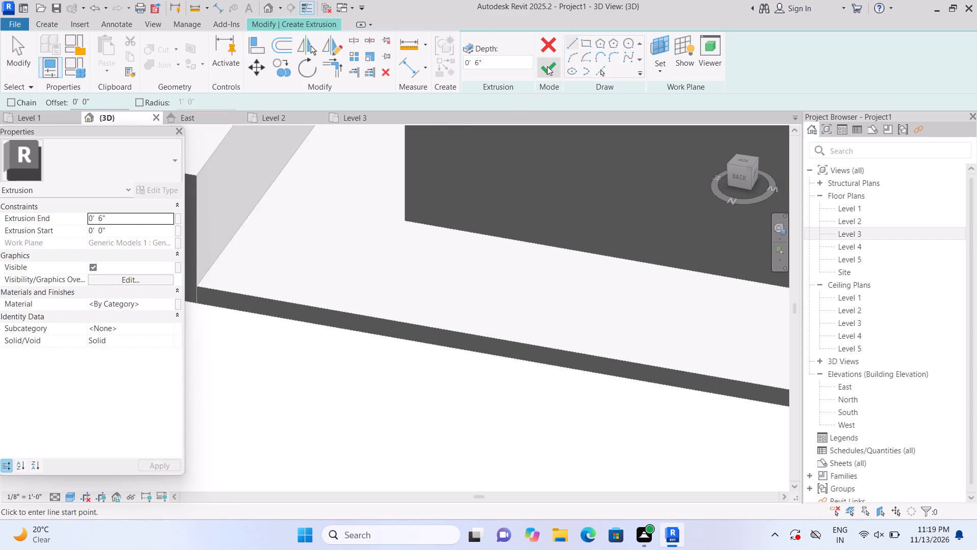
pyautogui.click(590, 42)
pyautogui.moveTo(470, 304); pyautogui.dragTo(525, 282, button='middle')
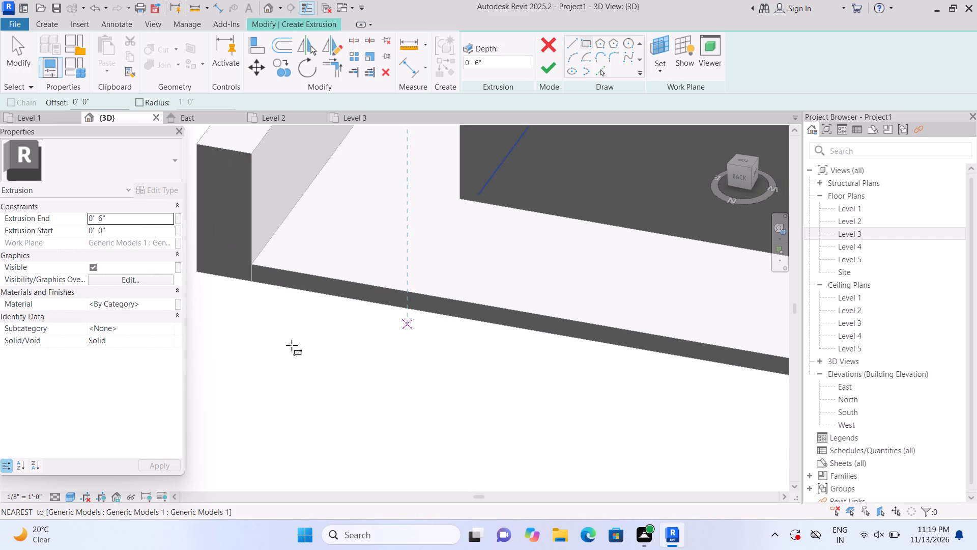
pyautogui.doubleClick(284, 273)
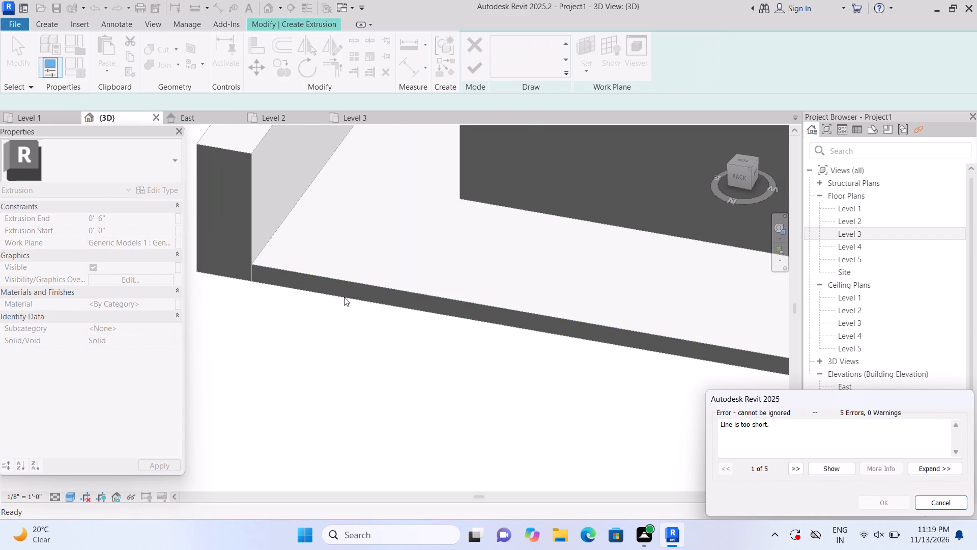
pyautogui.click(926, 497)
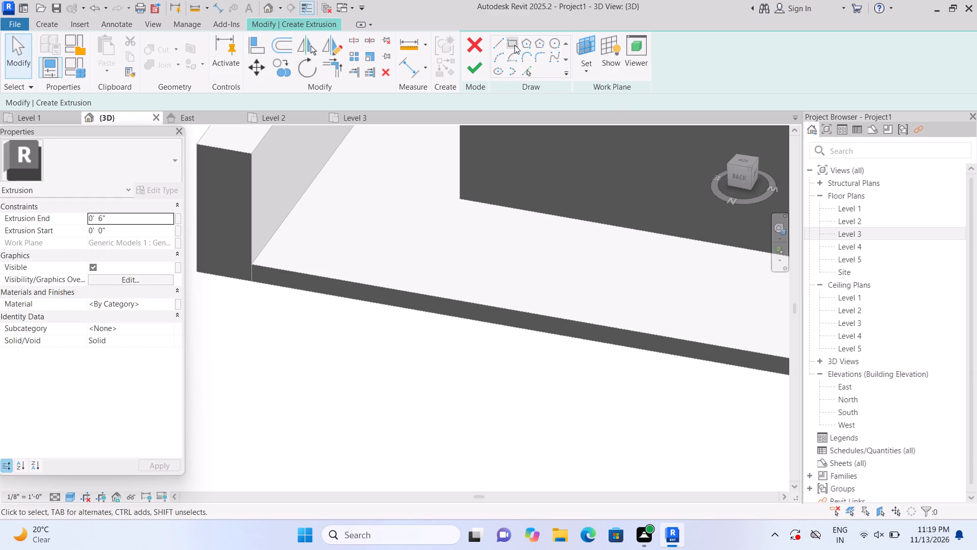
# Extrude a rectangle about 4' 4" long, matching the slab's thickness, from the rear edge face near the right side wall, with an extrusion end of 3'.
pyautogui.click(514, 45)
pyautogui.scroll(2, 282, 285)
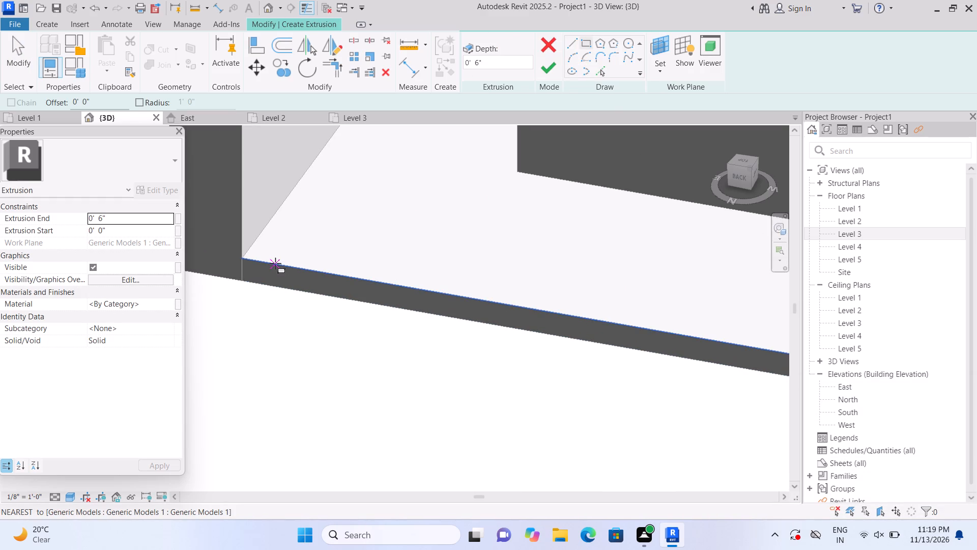
pyautogui.click(275, 263)
pyautogui.doubleClick(380, 307)
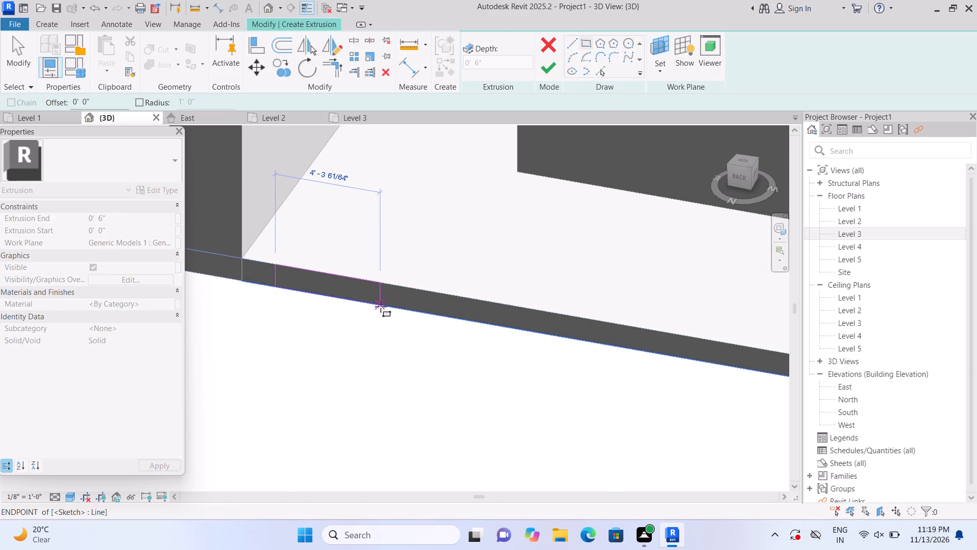
pyautogui.click(545, 66)
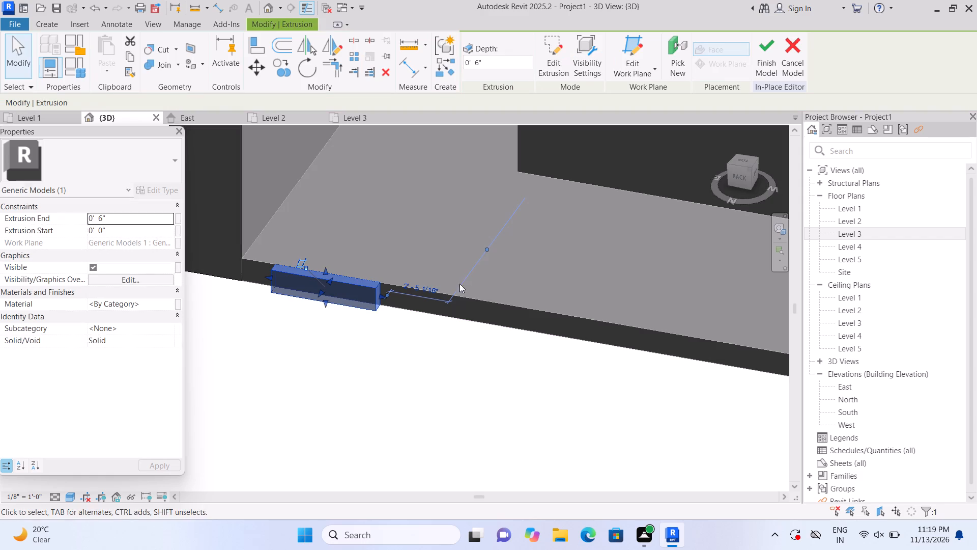
pyautogui.click(161, 214)
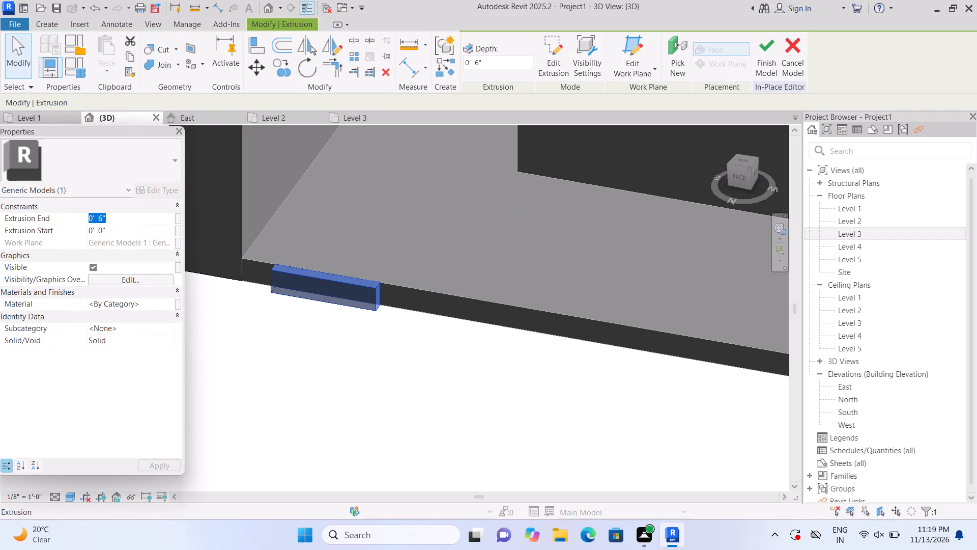
pyautogui.press('BackSpace')
pyautogui.write("3'")
pyautogui.press('Return')
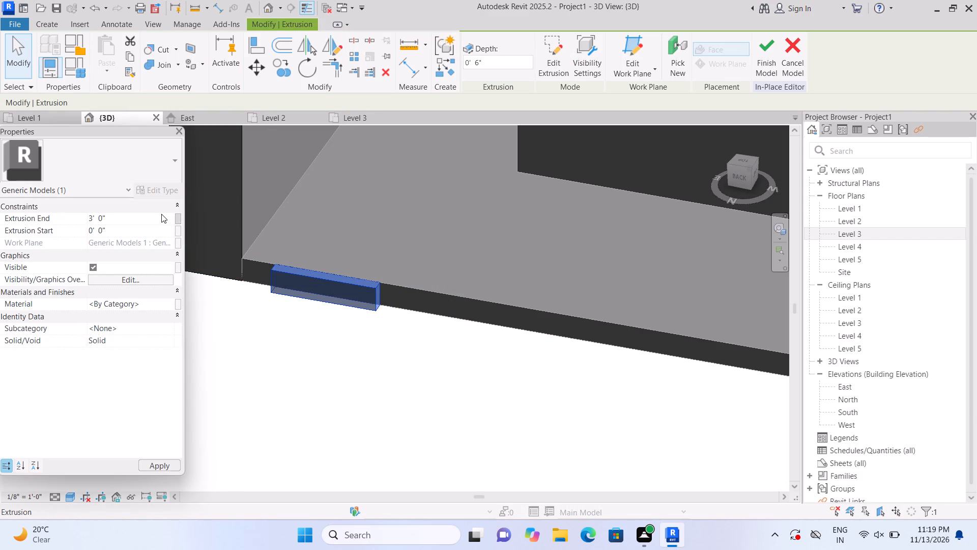
# Extend the new block's nearer end to the slab corner, flush with the right side wall's outer face.
pyautogui.moveTo(251, 332); pyautogui.dragTo(444, 367, button='middle')
pyautogui.moveTo(452, 327); pyautogui.dragTo(359, 304)
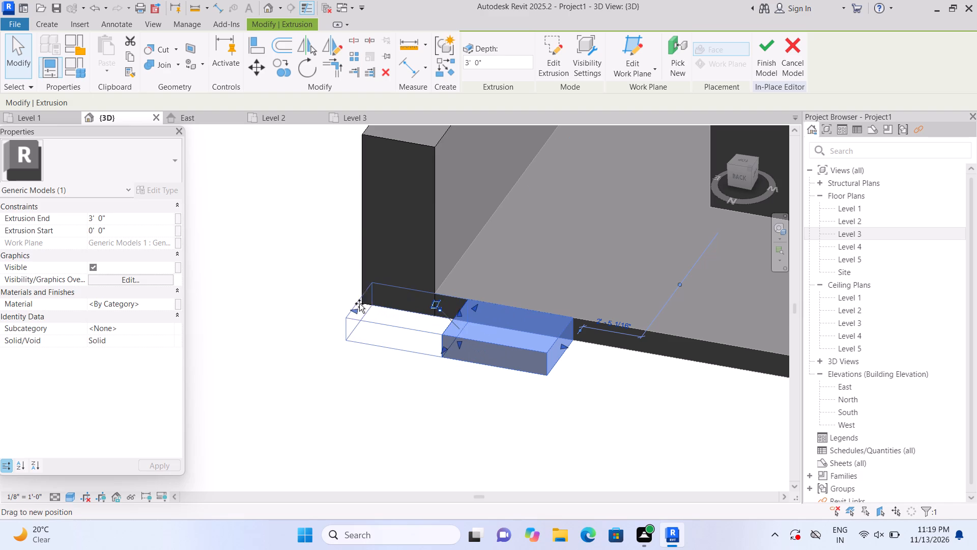
pyautogui.moveTo(359, 304); pyautogui.dragTo(347, 299)
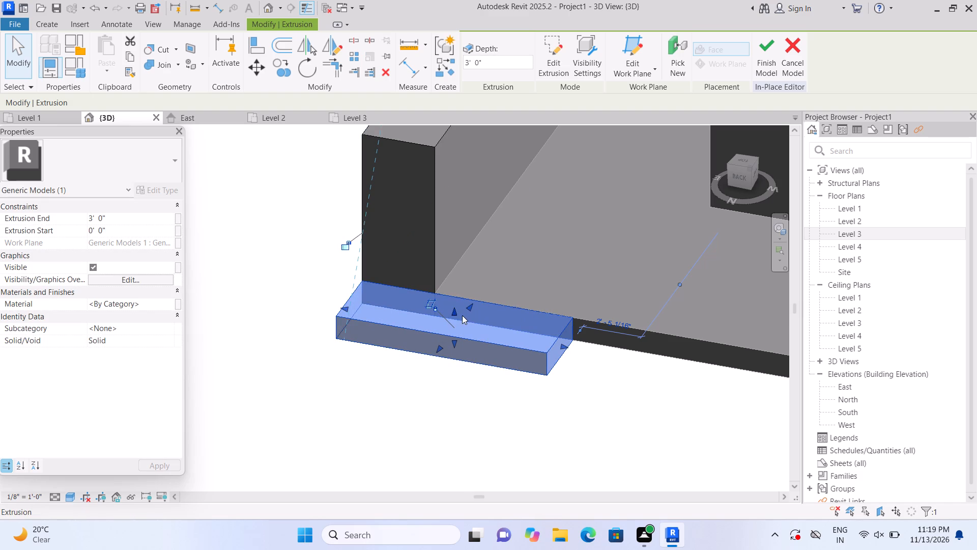
# Raise the new rear block's top face until it is level with the top of the right side wall.
pyautogui.moveTo(453, 310); pyautogui.dragTo(457, 171)
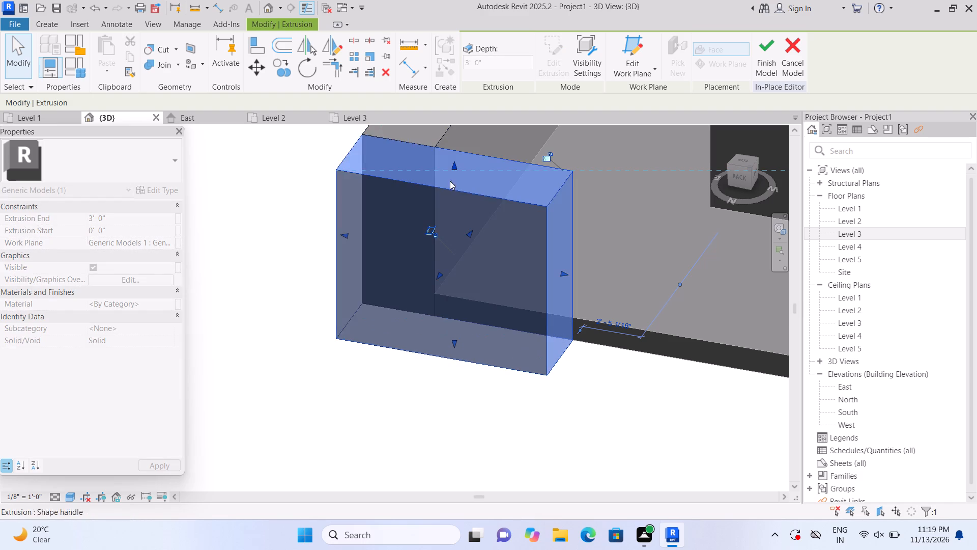
pyautogui.click(327, 443)
# Extend the rear wall block's free end along the slab to the outer face of the left side wall.
pyautogui.scroll(-2, 307, 422)
pyautogui.moveTo(312, 425); pyautogui.dragTo(221, 361, button='middle')
pyautogui.scroll(-3, 220, 360)
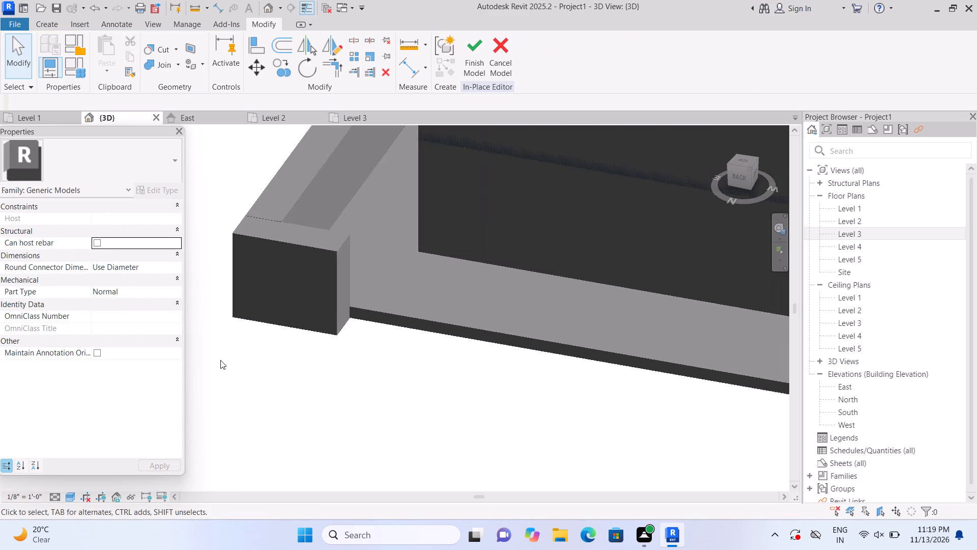
pyautogui.scroll(-3, 220, 360)
pyautogui.click(295, 324)
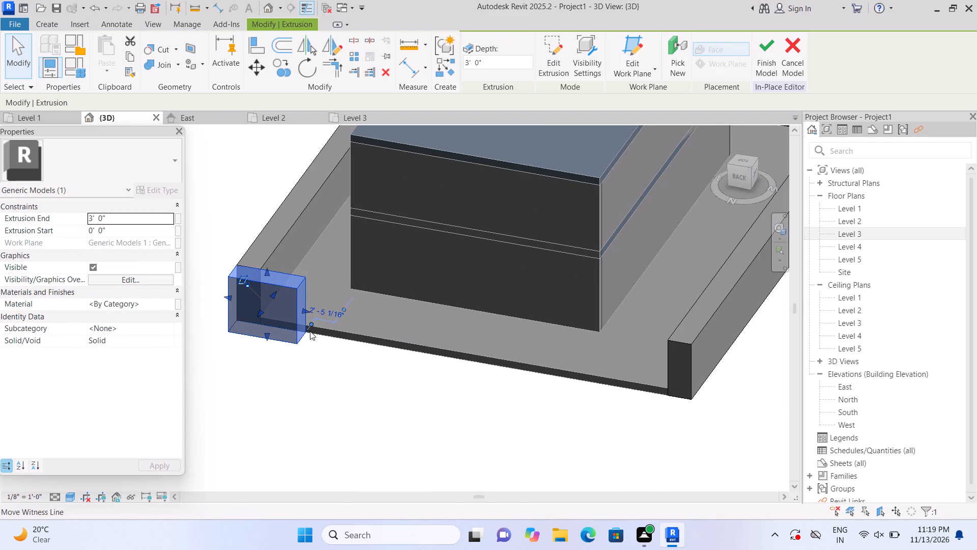
pyautogui.moveTo(305, 310); pyautogui.dragTo(706, 358)
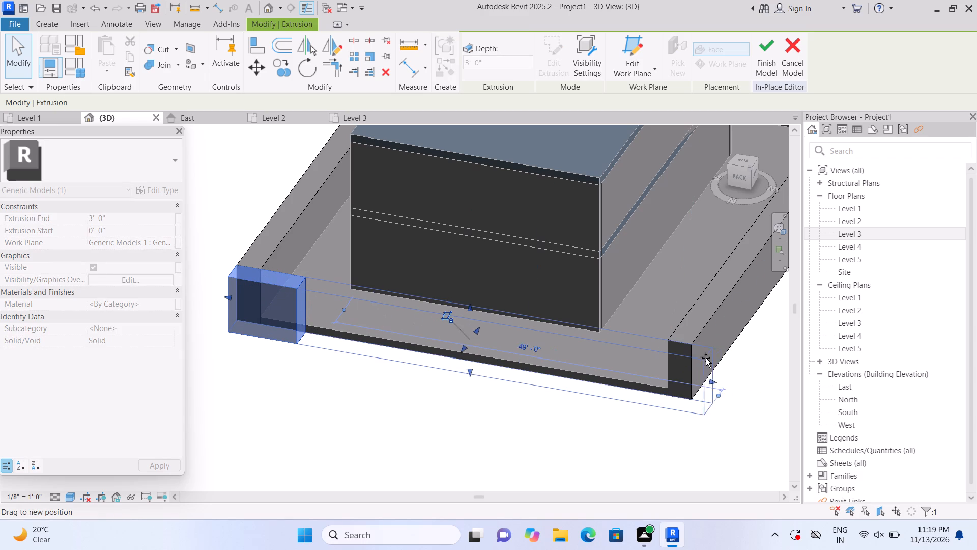
pyautogui.moveTo(706, 358); pyautogui.dragTo(694, 351)
pyautogui.click(622, 438)
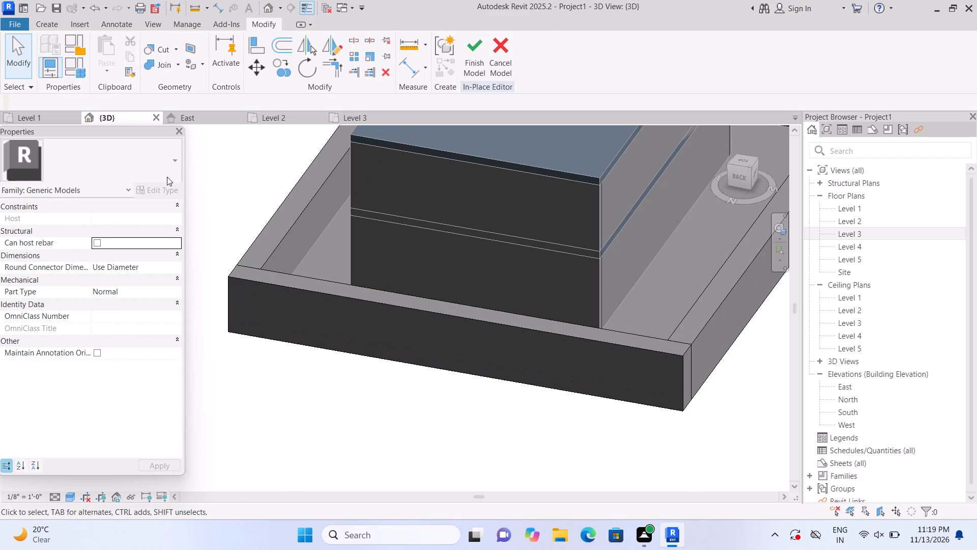
# Join the geometry of the right side wall and the rear wall at their shared corner.
pyautogui.click(178, 69)
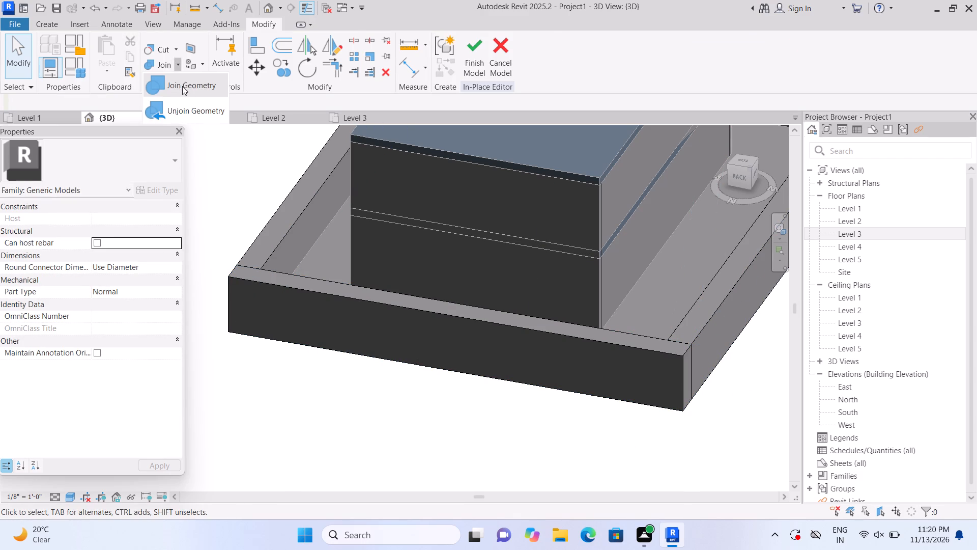
pyautogui.click(182, 86)
pyautogui.click(265, 232)
pyautogui.click(278, 287)
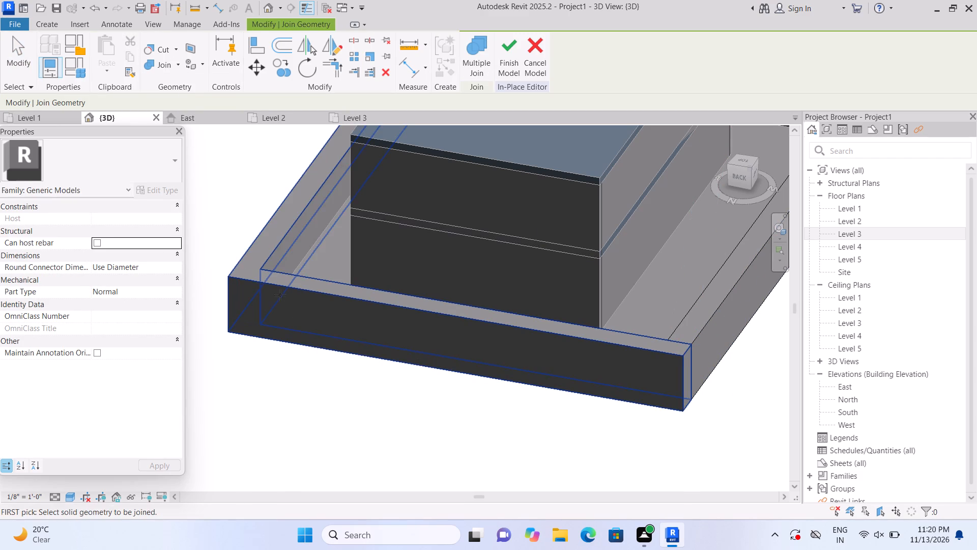
# Join the geometry of the rear wall and the left side wall at their shared corner.
pyautogui.doubleClick(648, 389)
pyautogui.click(682, 326)
pyautogui.scroll(-2, 592, 412)
pyautogui.click(584, 426)
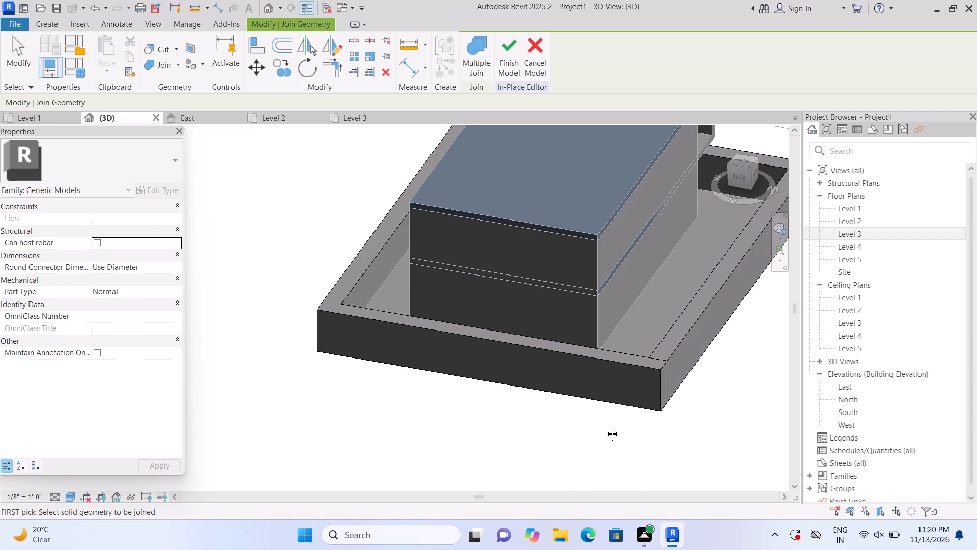
pyautogui.middleClick(605, 426)
pyautogui.keyDown('shift'); pyautogui.moveTo(606, 428); pyautogui.dragTo(466, 448, button='middle'); pyautogui.keyUp('shift')
pyautogui.moveTo(384, 409); pyautogui.dragTo(496, 422, button='middle')
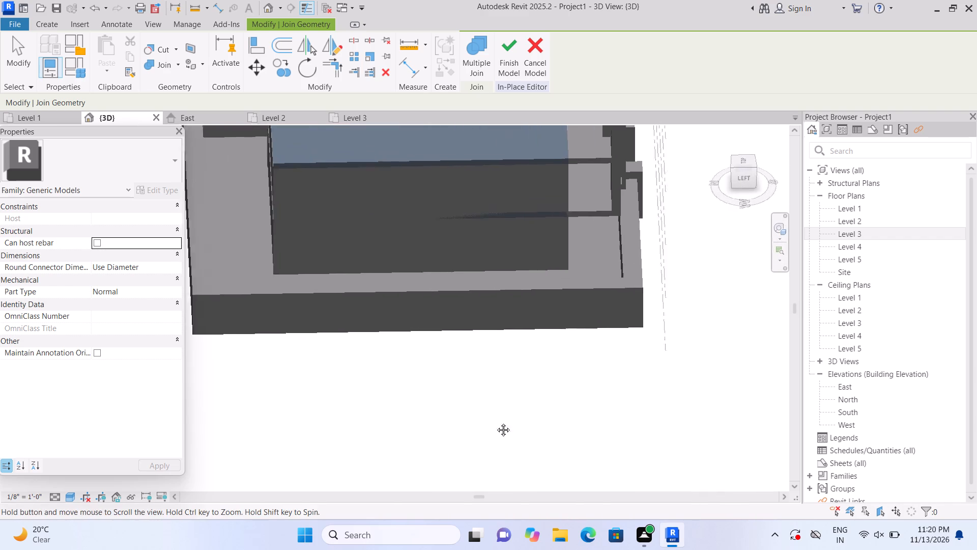
pyautogui.moveTo(496, 422); pyautogui.dragTo(615, 443, button='middle')
pyautogui.scroll(5, 302, 371)
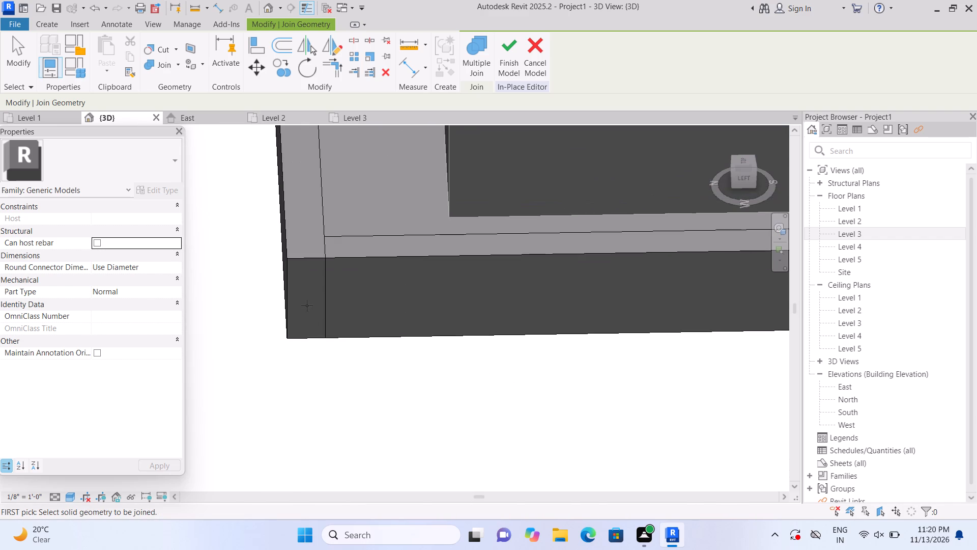
pyautogui.click(307, 306)
pyautogui.click(401, 303)
pyautogui.scroll(-4, 371, 407)
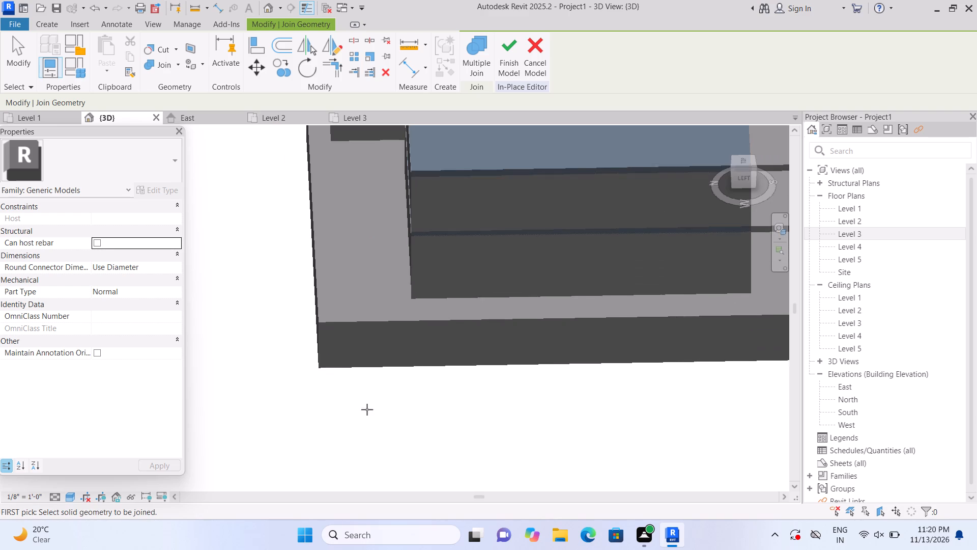
# Examine the joined boundary wall from the rear corners around to the front gate pillars.
pyautogui.moveTo(513, 478); pyautogui.dragTo(346, 449, button='middle')
pyautogui.keyDown('shift'); pyautogui.moveTo(357, 448); pyautogui.dragTo(459, 452, button='middle'); pyautogui.keyUp('shift')
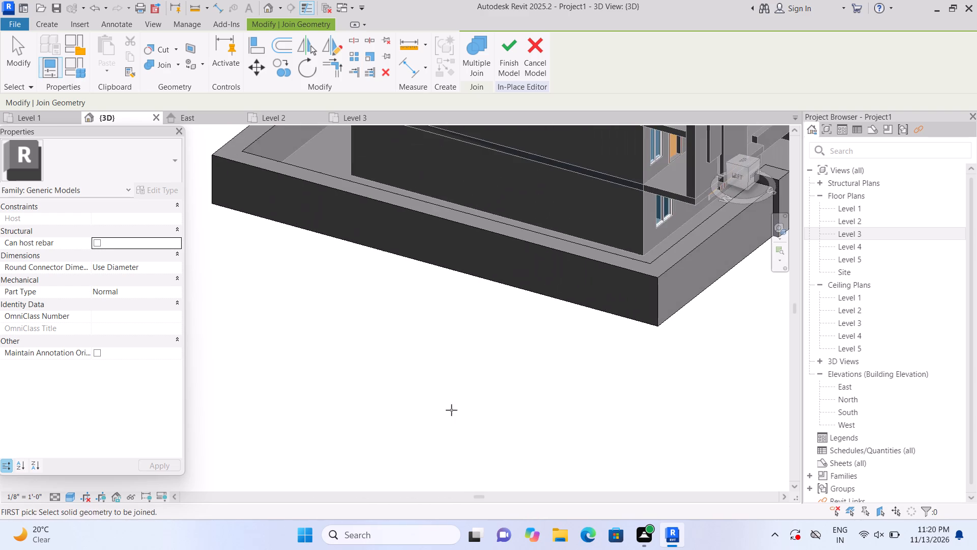
pyautogui.moveTo(456, 399); pyautogui.dragTo(240, 451, button='middle')
pyautogui.moveTo(479, 372); pyautogui.dragTo(445, 400, button='middle')
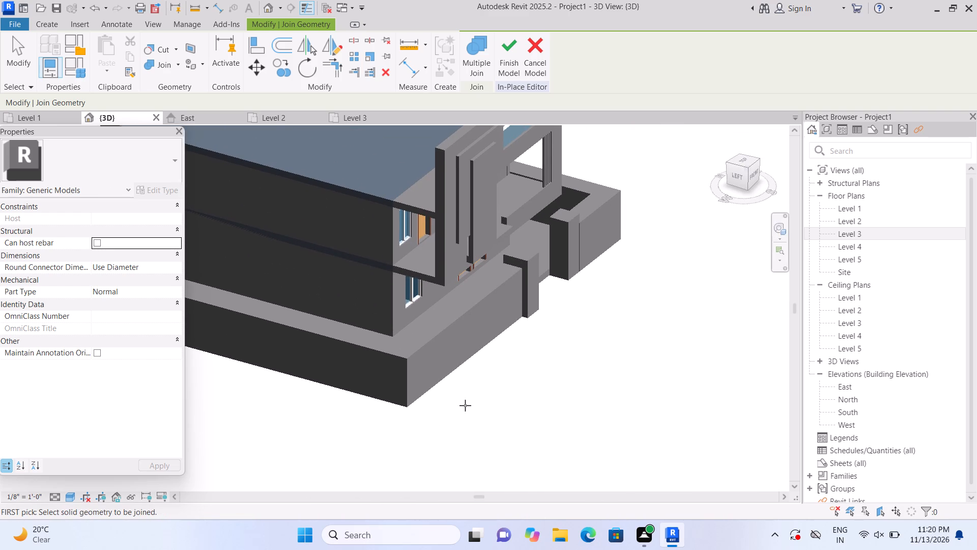
pyautogui.keyDown('shift'); pyautogui.moveTo(580, 440); pyautogui.dragTo(554, 525, button='middle'); pyautogui.keyUp('shift')
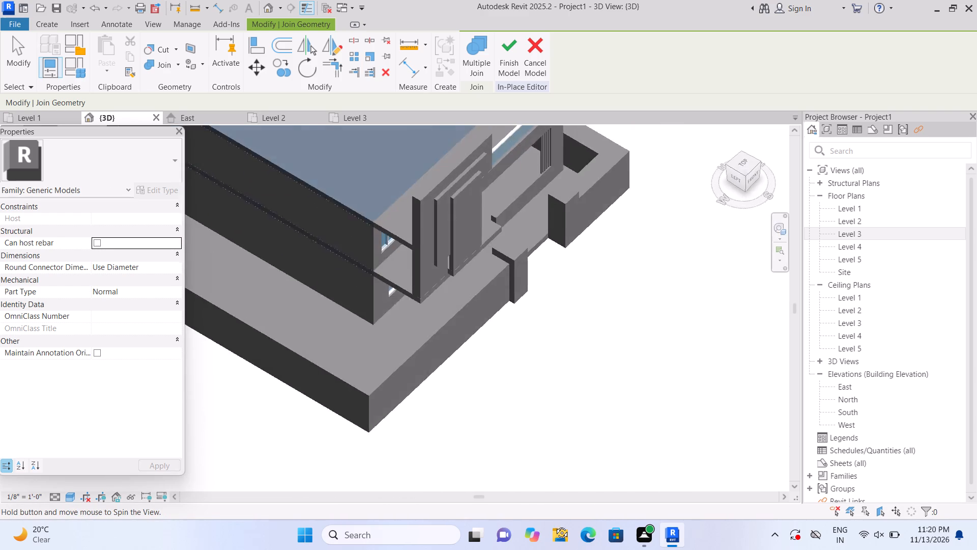
pyautogui.keyDown('shift'); pyautogui.moveTo(554, 525); pyautogui.dragTo(378, 449, button='middle'); pyautogui.keyUp('shift')
pyautogui.moveTo(400, 414); pyautogui.dragTo(398, 517, button='middle')
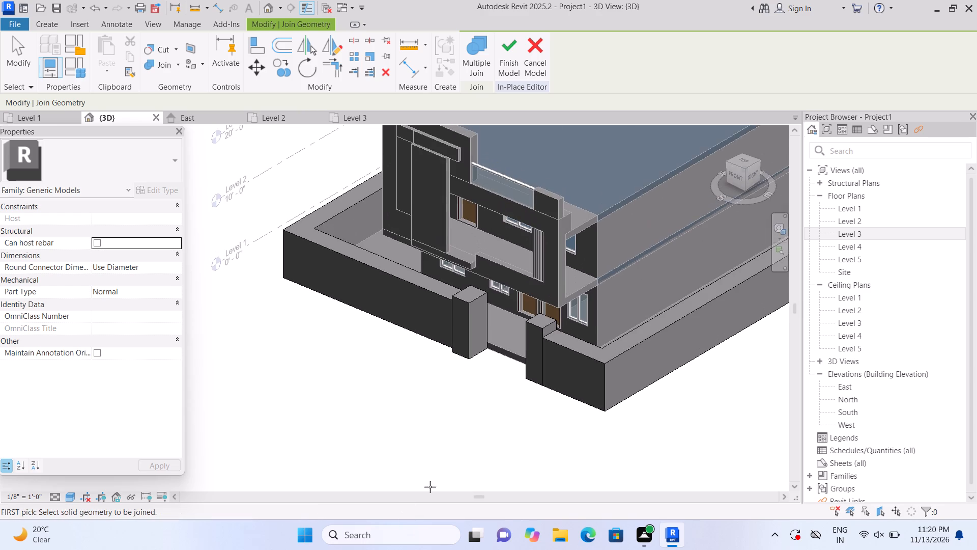
pyautogui.keyDown('shift'); pyautogui.scroll(1, 428, 481); pyautogui.keyUp('shift')
pyautogui.keyDown('shift'); pyautogui.moveTo(428, 481); pyautogui.dragTo(429, 459, button='middle'); pyautogui.keyUp('shift')
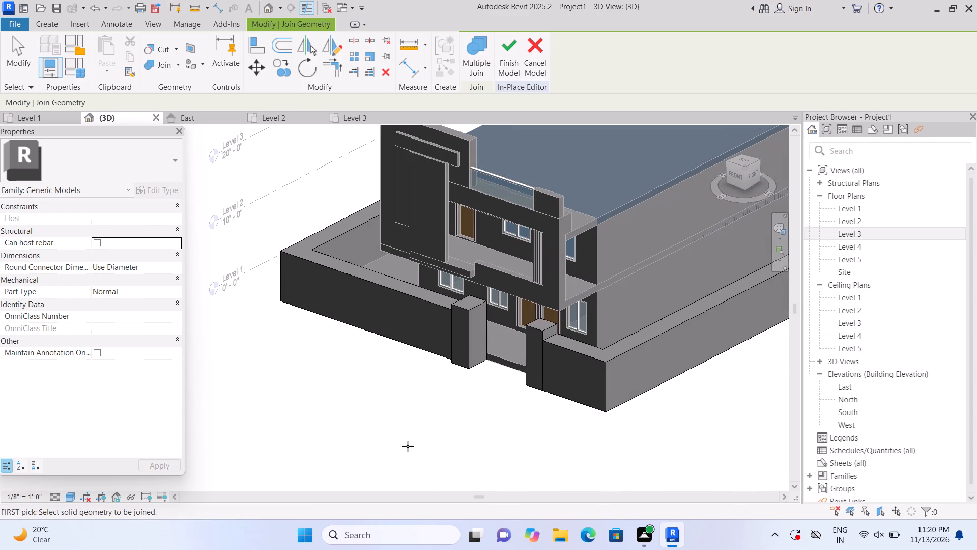
pyautogui.moveTo(384, 438); pyautogui.dragTo(367, 471, button='middle')
pyautogui.scroll(1, 369, 468)
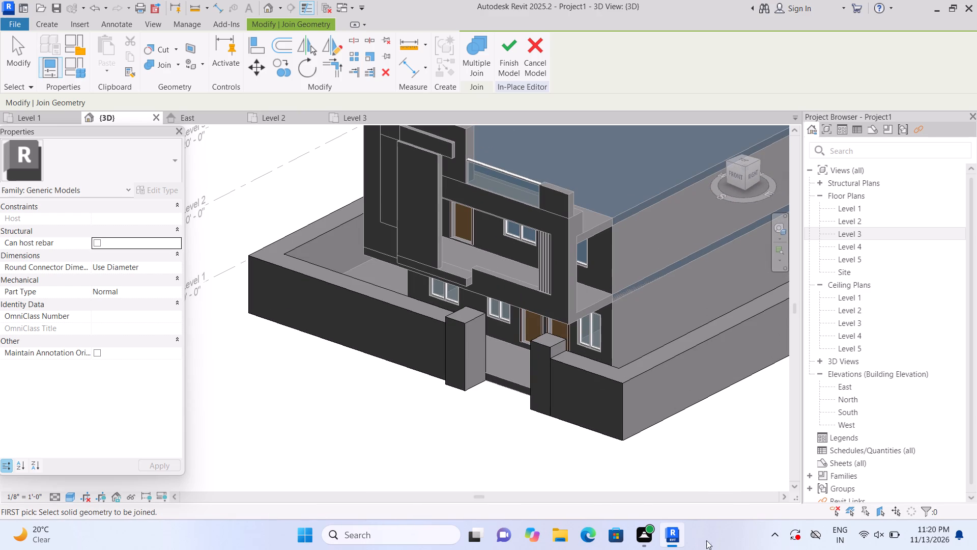
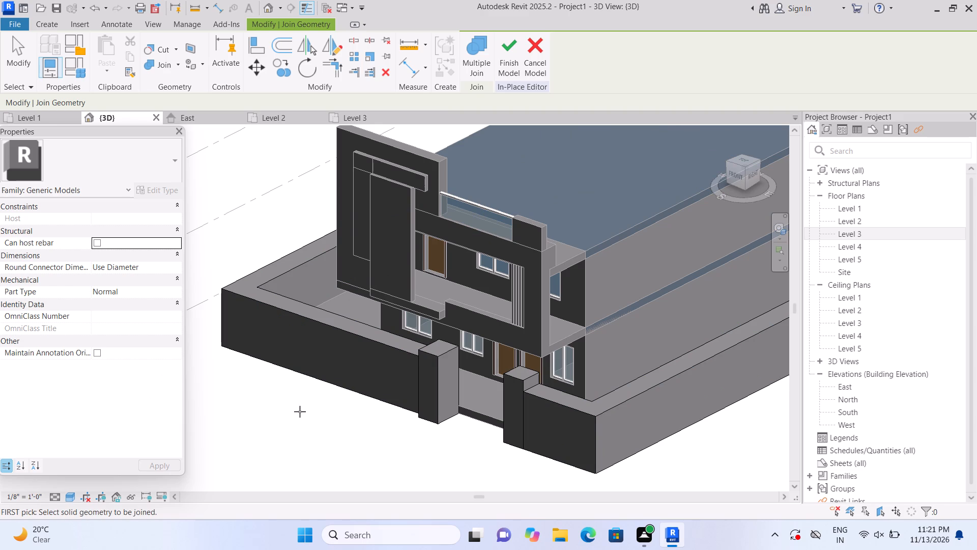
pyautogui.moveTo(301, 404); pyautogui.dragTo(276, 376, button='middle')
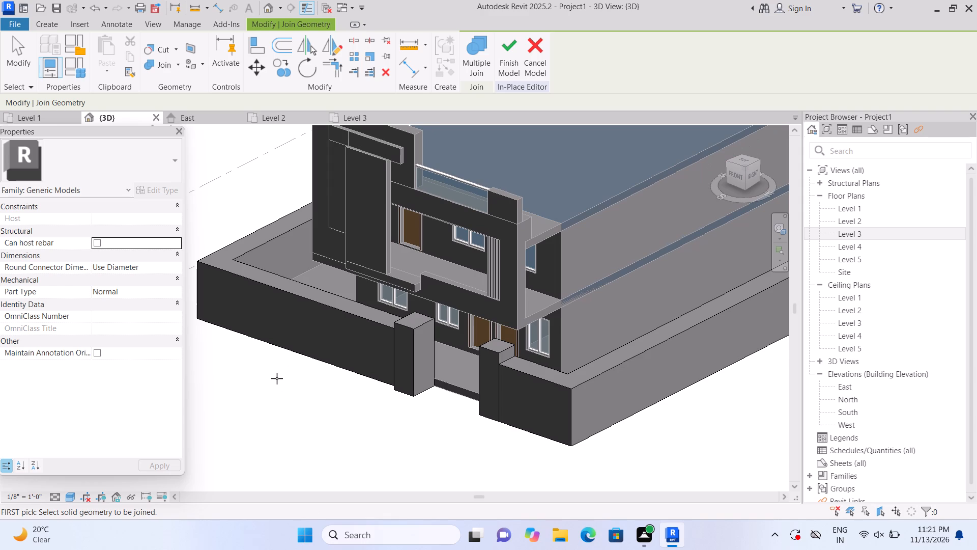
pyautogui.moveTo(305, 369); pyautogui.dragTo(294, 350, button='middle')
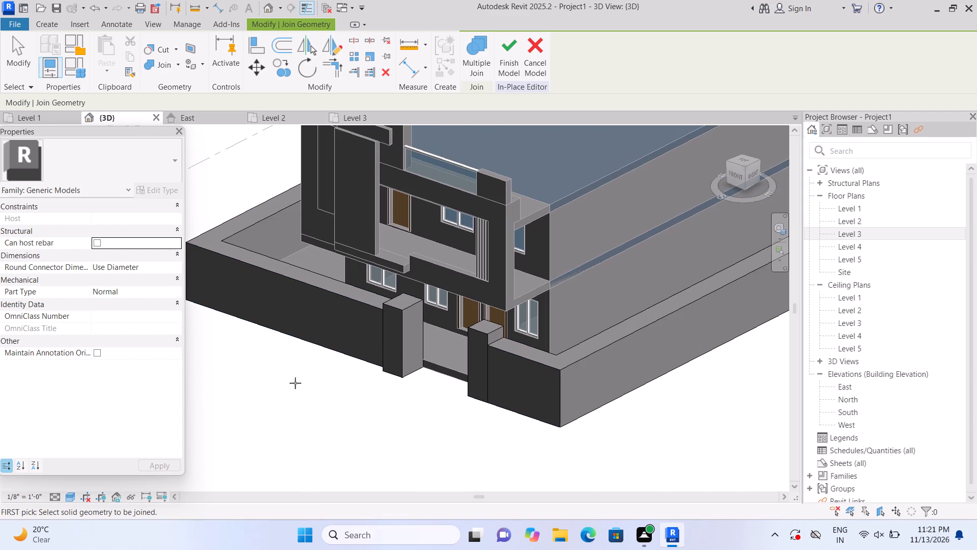
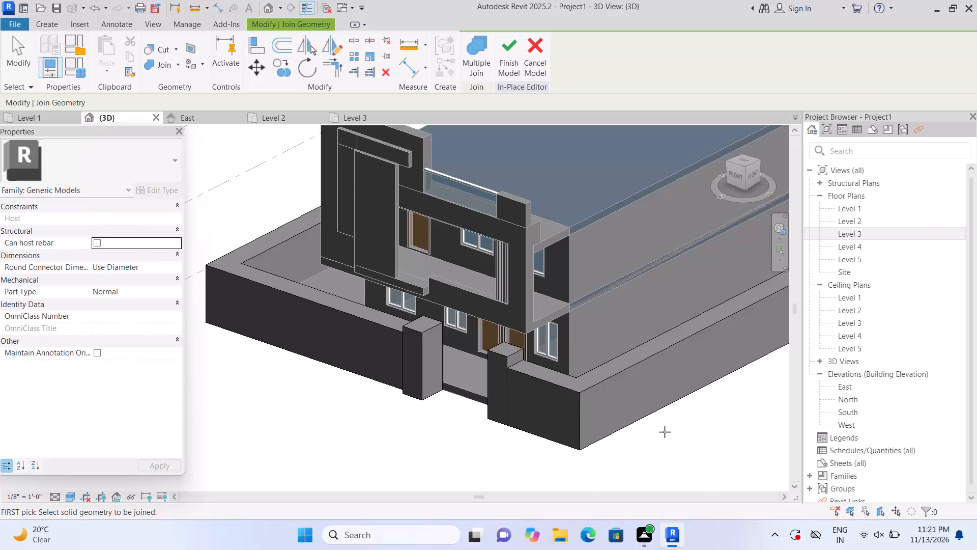
# Examine the boundary wall, gate pillars and façade from both sides and straight on from the front.
pyautogui.keyDown('shift'); pyautogui.moveTo(633, 435); pyautogui.dragTo(736, 424, button='middle'); pyautogui.keyUp('shift')
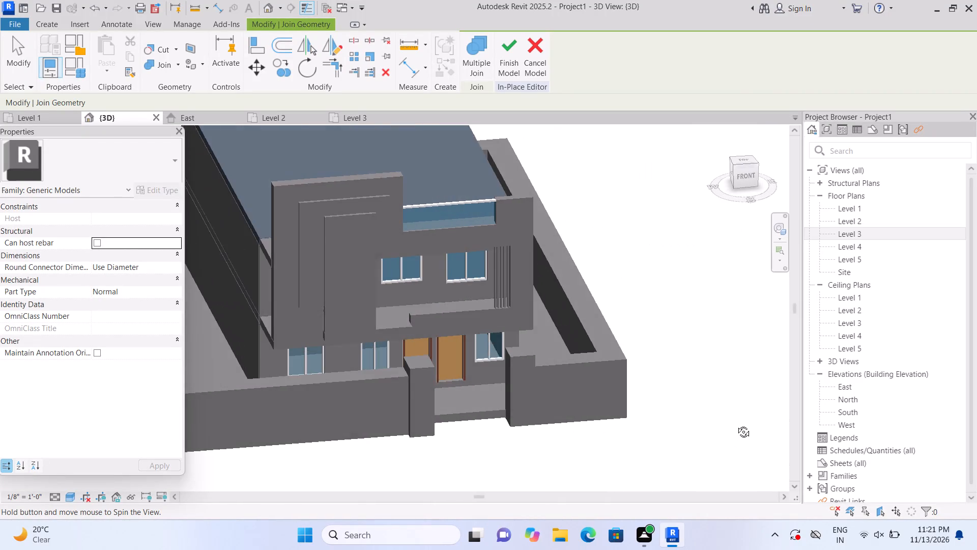
pyautogui.keyDown('shift'); pyautogui.moveTo(736, 424); pyautogui.dragTo(746, 417, button='middle'); pyautogui.keyUp('shift')
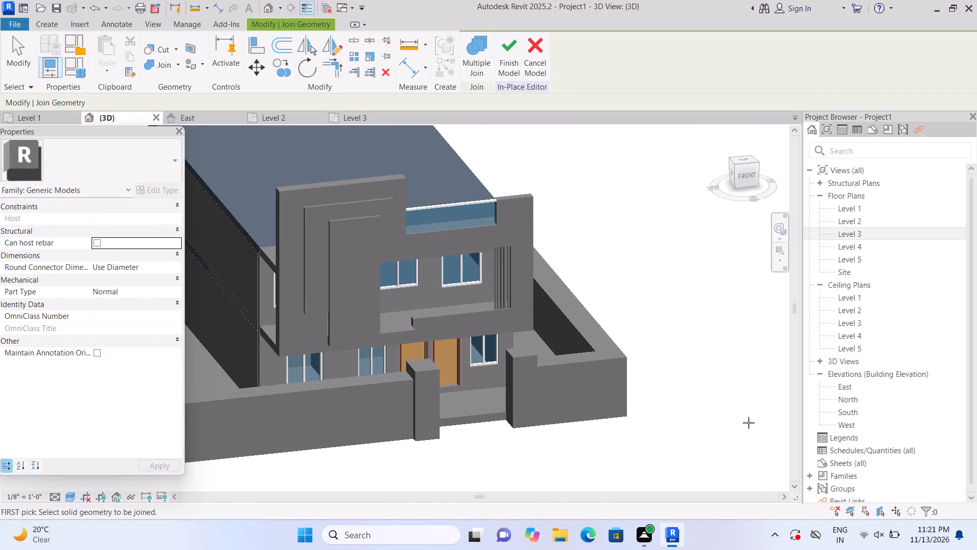
pyautogui.moveTo(747, 410); pyautogui.dragTo(820, 347, button='middle')
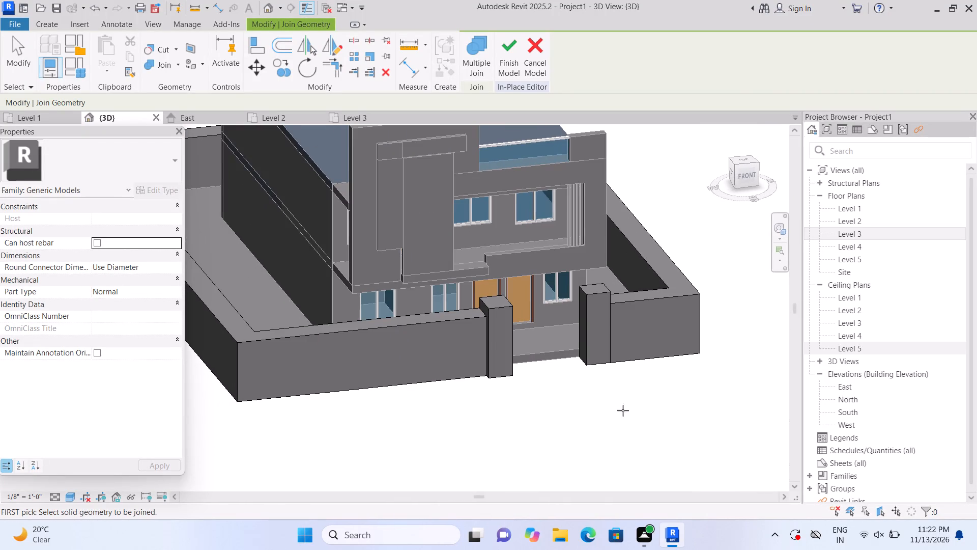
pyautogui.moveTo(575, 417); pyautogui.dragTo(611, 432, button='middle')
pyautogui.scroll(1, 496, 431)
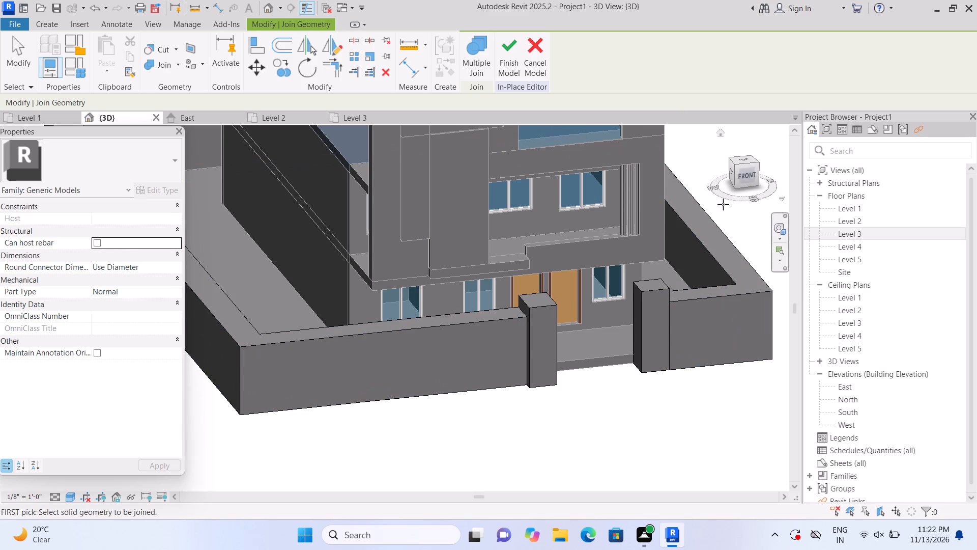
pyautogui.click(743, 181)
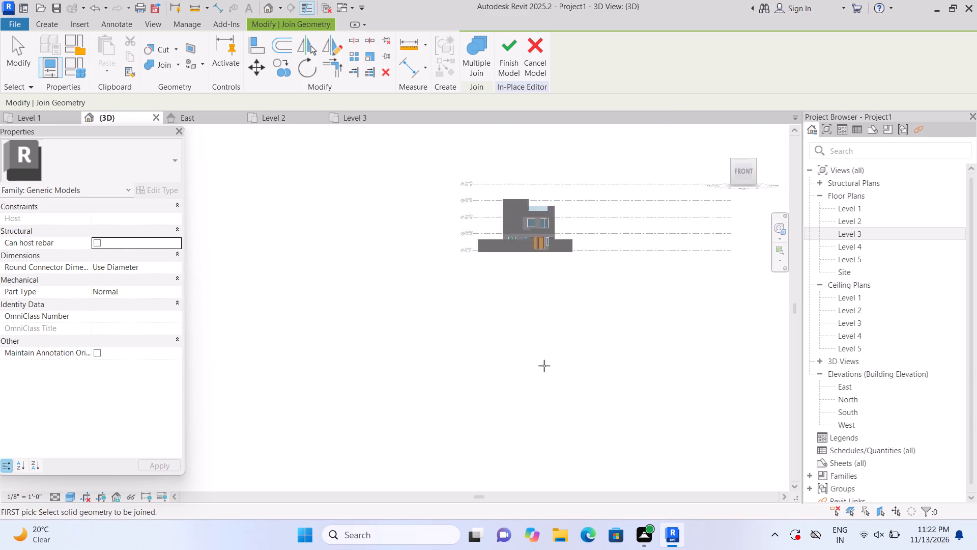
pyautogui.scroll(9, 338, 354)
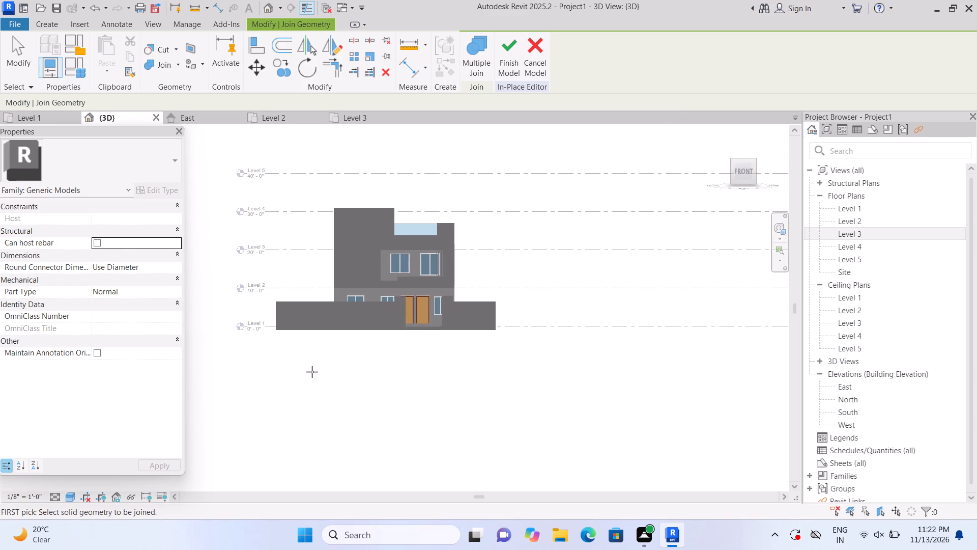
pyautogui.scroll(1, 324, 369)
pyautogui.moveTo(323, 371); pyautogui.dragTo(284, 430, button='middle')
pyautogui.scroll(3, 286, 413)
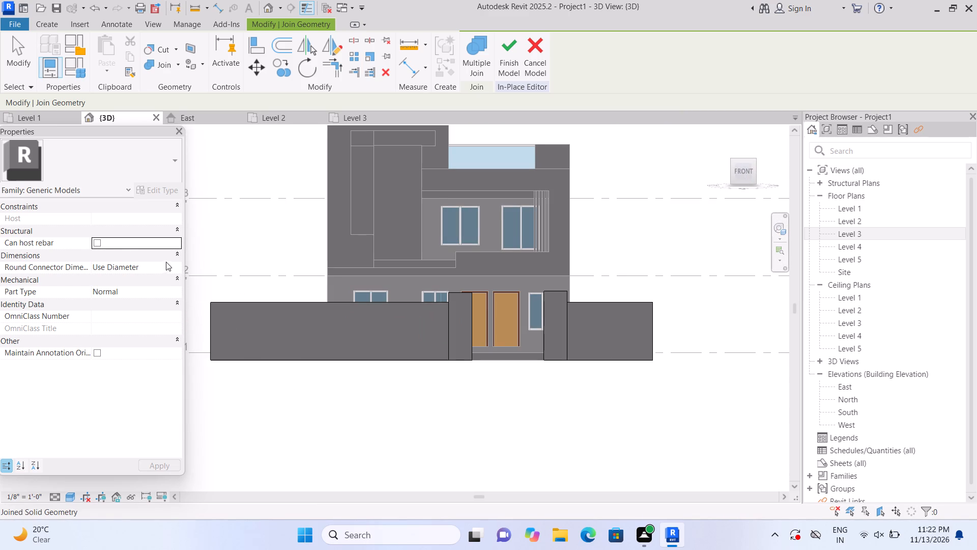
pyautogui.scroll(1, 248, 272)
pyautogui.moveTo(249, 273); pyautogui.dragTo(242, 344, button='middle')
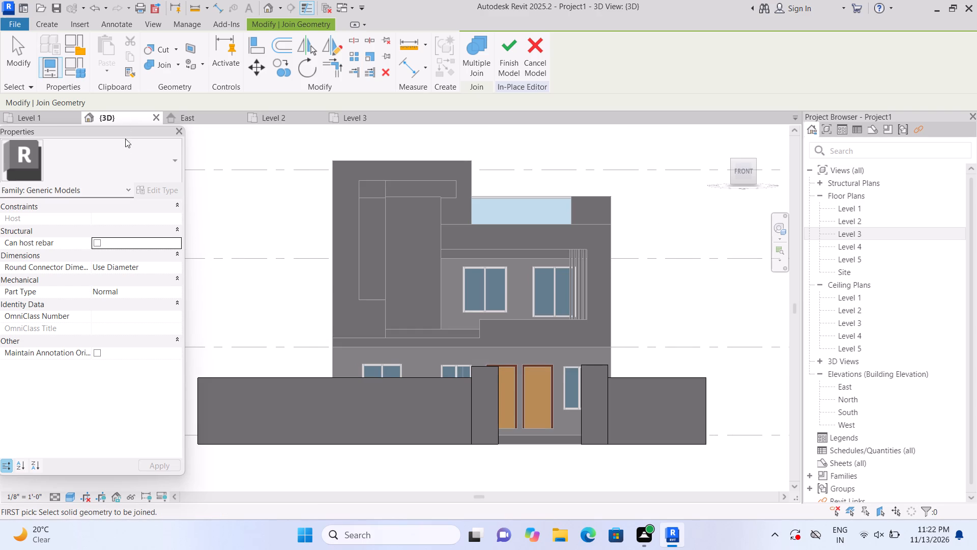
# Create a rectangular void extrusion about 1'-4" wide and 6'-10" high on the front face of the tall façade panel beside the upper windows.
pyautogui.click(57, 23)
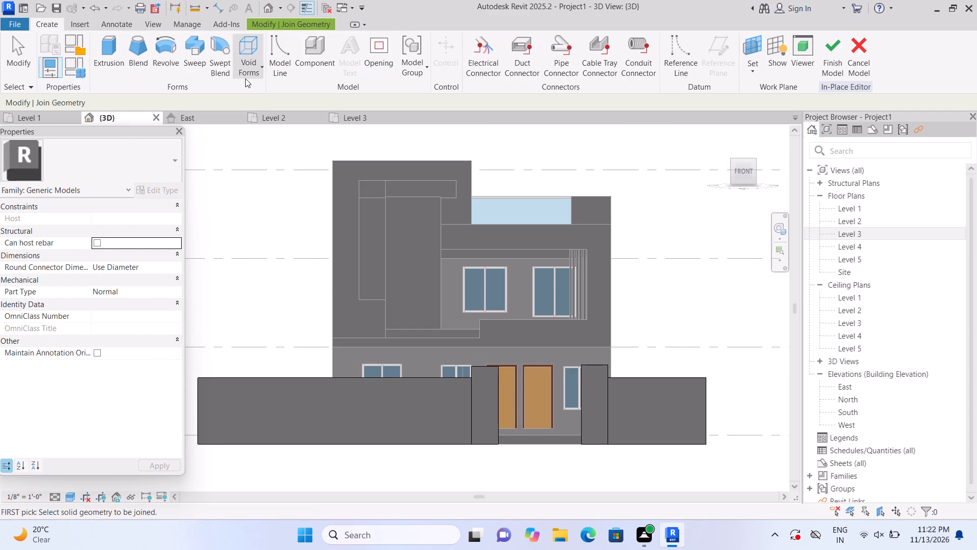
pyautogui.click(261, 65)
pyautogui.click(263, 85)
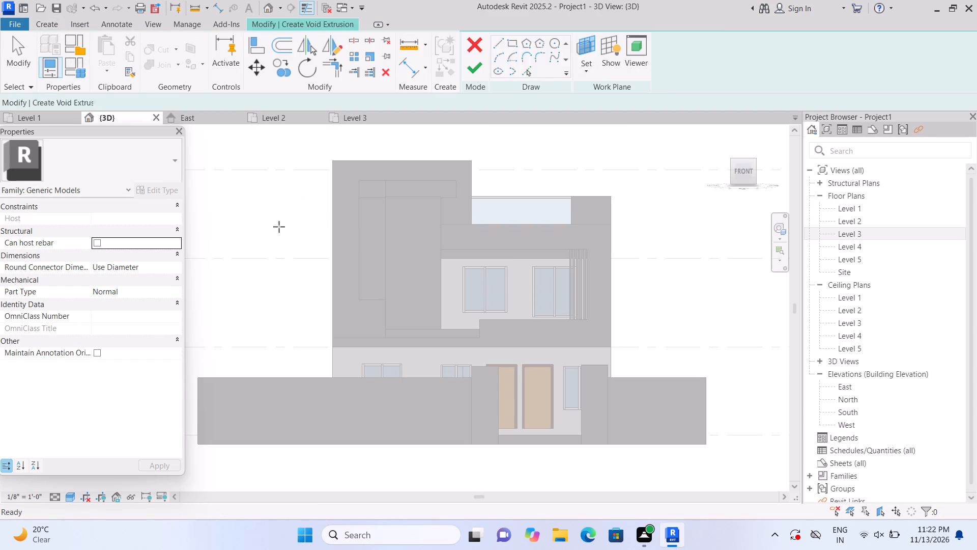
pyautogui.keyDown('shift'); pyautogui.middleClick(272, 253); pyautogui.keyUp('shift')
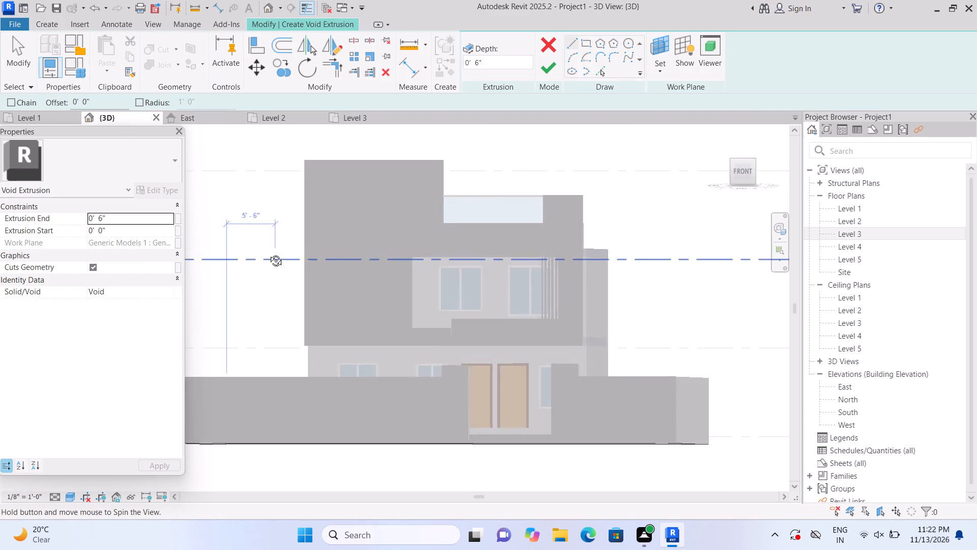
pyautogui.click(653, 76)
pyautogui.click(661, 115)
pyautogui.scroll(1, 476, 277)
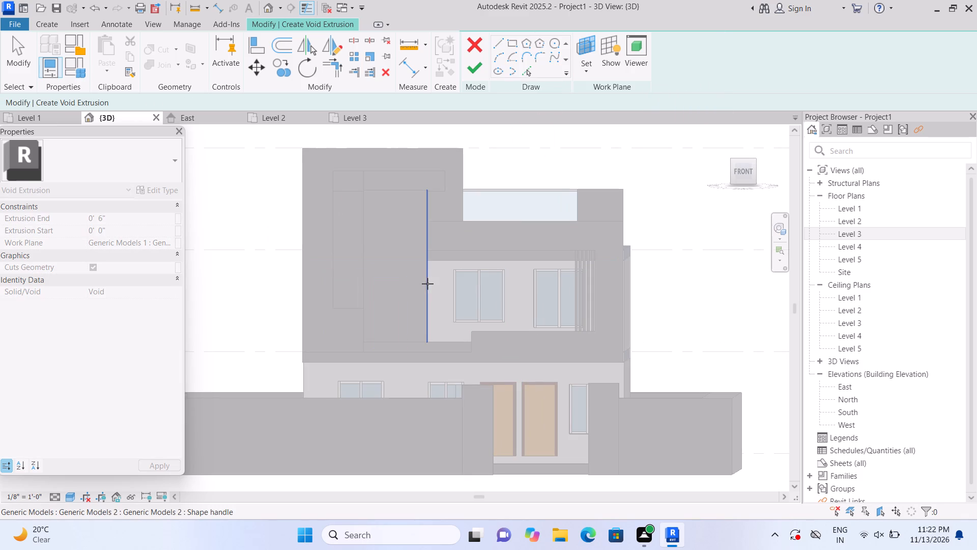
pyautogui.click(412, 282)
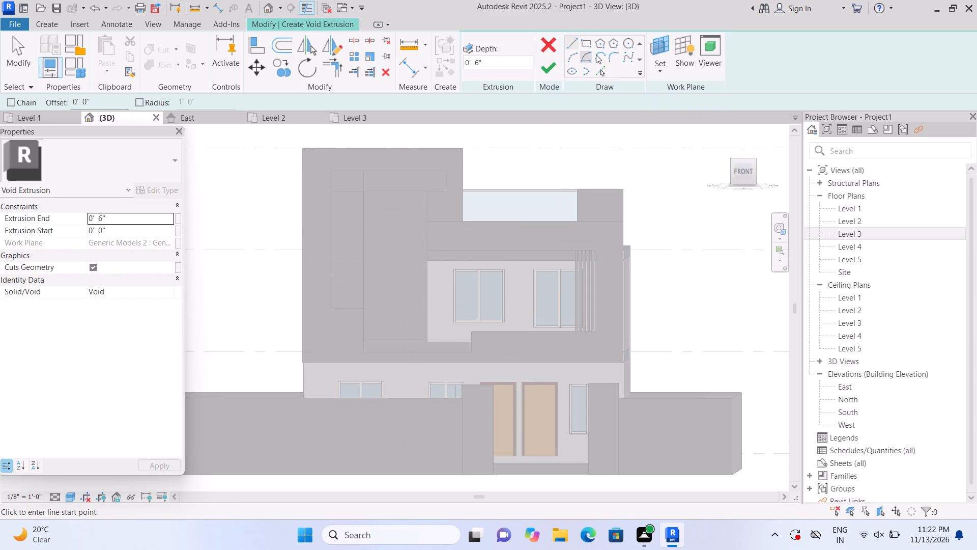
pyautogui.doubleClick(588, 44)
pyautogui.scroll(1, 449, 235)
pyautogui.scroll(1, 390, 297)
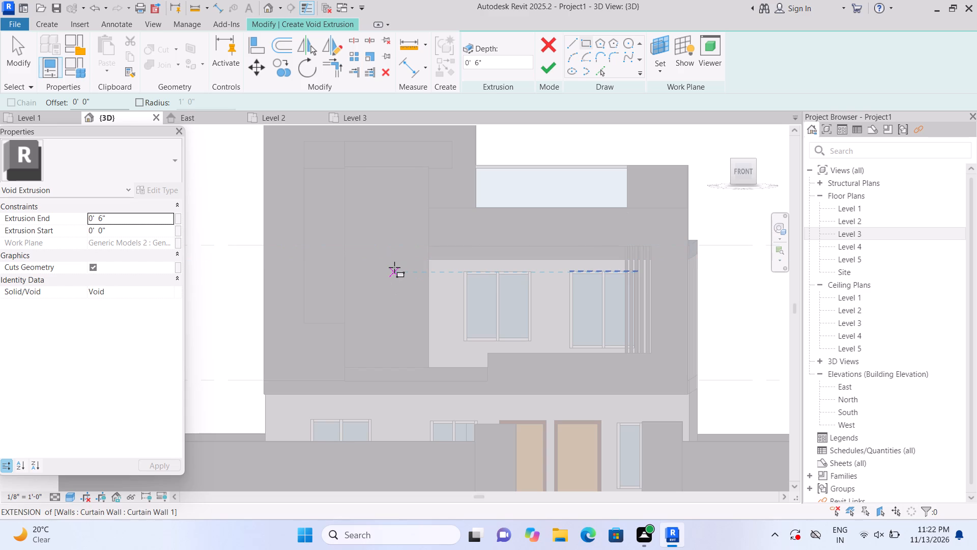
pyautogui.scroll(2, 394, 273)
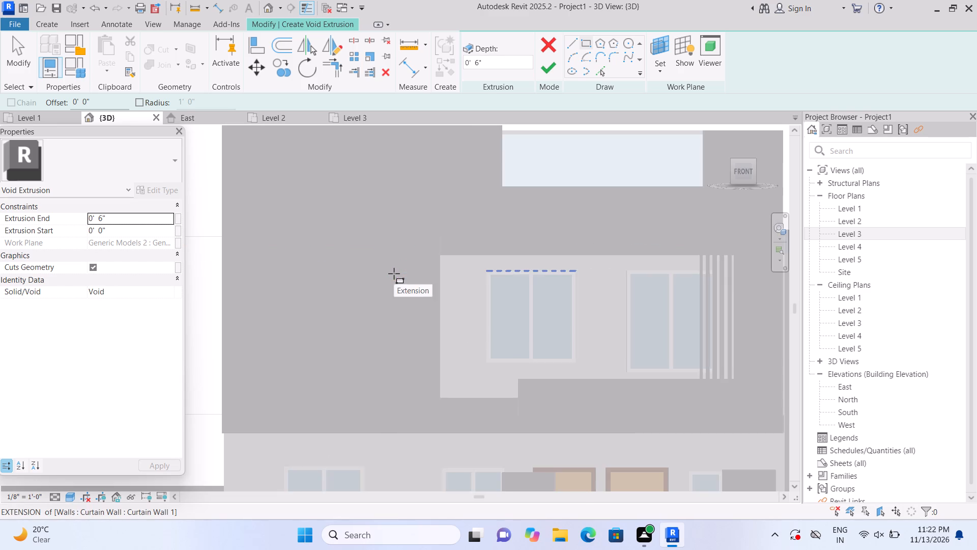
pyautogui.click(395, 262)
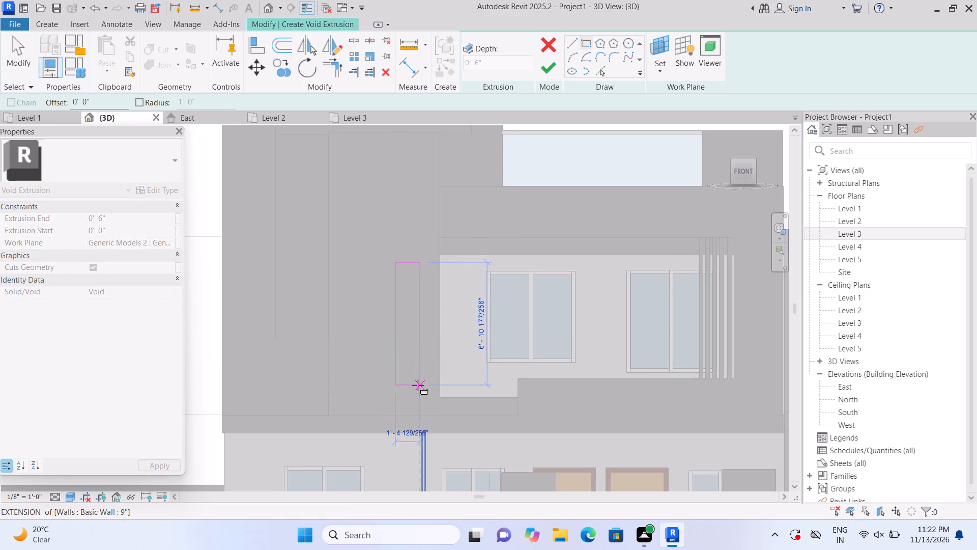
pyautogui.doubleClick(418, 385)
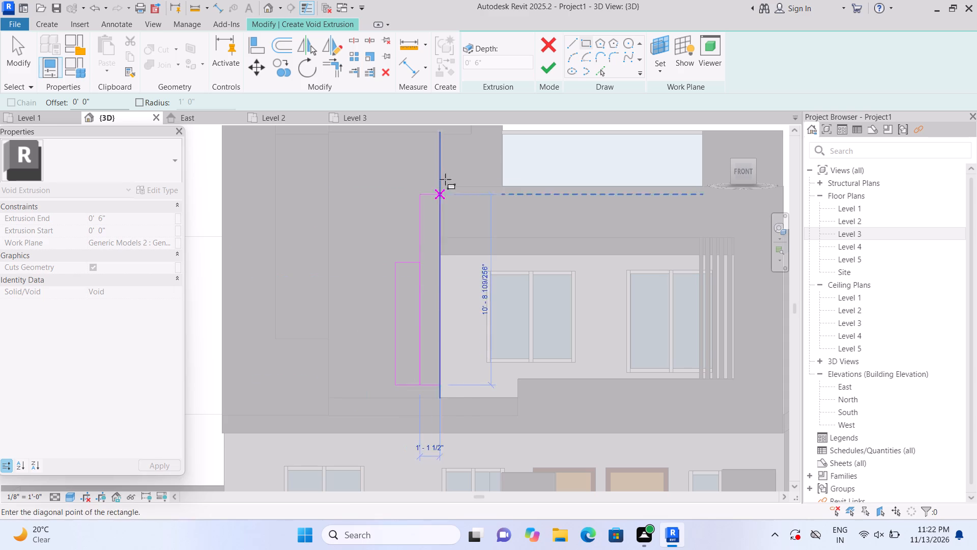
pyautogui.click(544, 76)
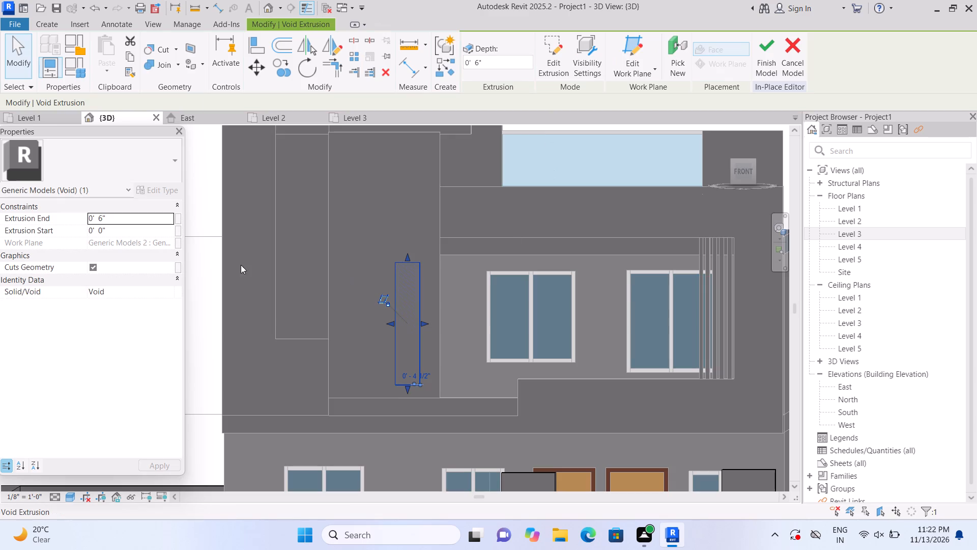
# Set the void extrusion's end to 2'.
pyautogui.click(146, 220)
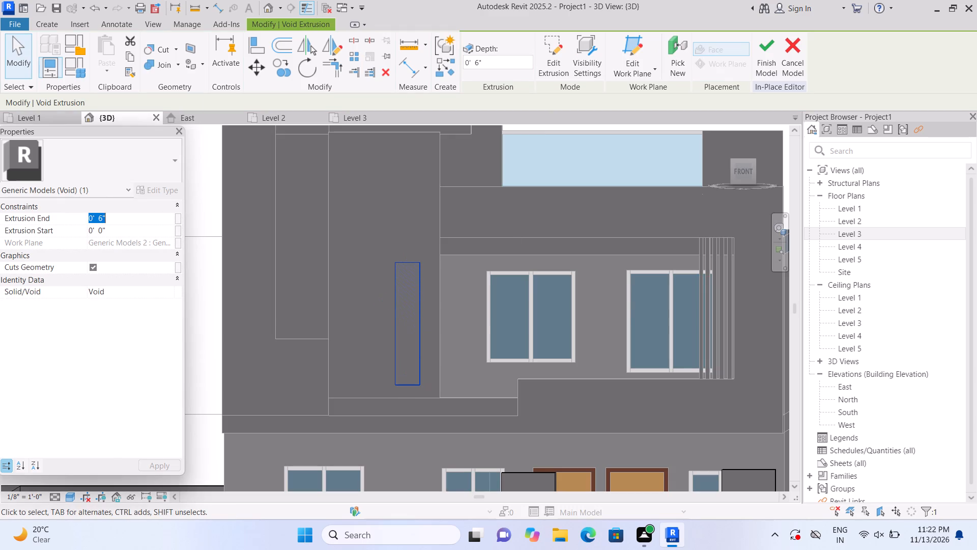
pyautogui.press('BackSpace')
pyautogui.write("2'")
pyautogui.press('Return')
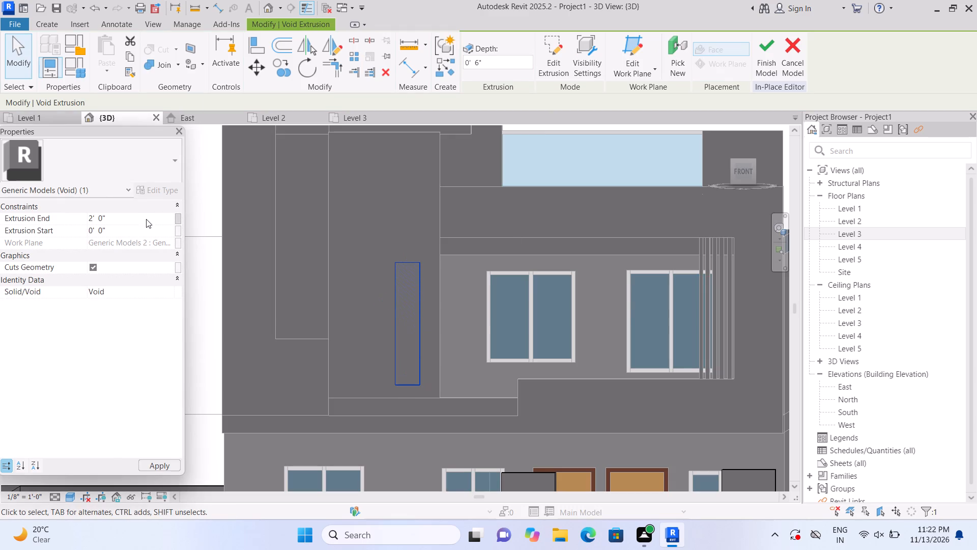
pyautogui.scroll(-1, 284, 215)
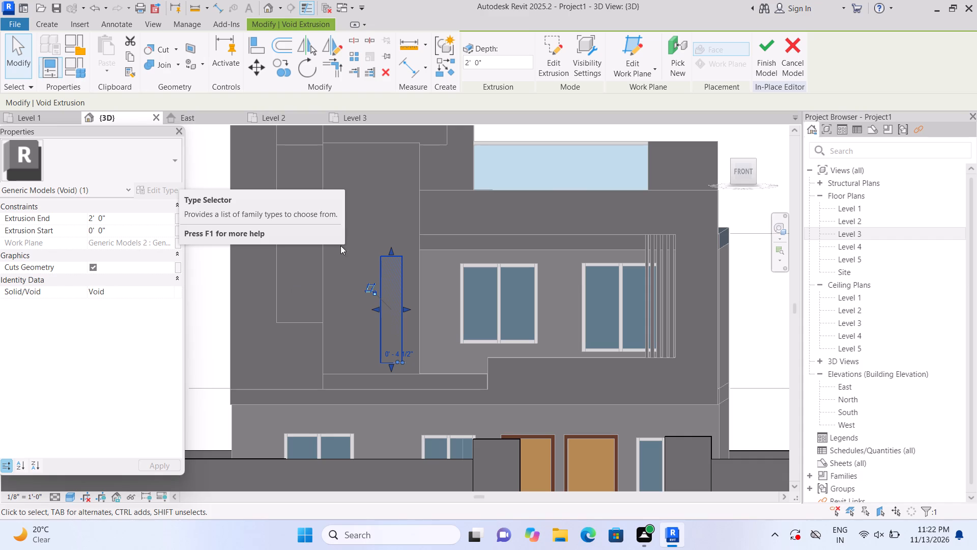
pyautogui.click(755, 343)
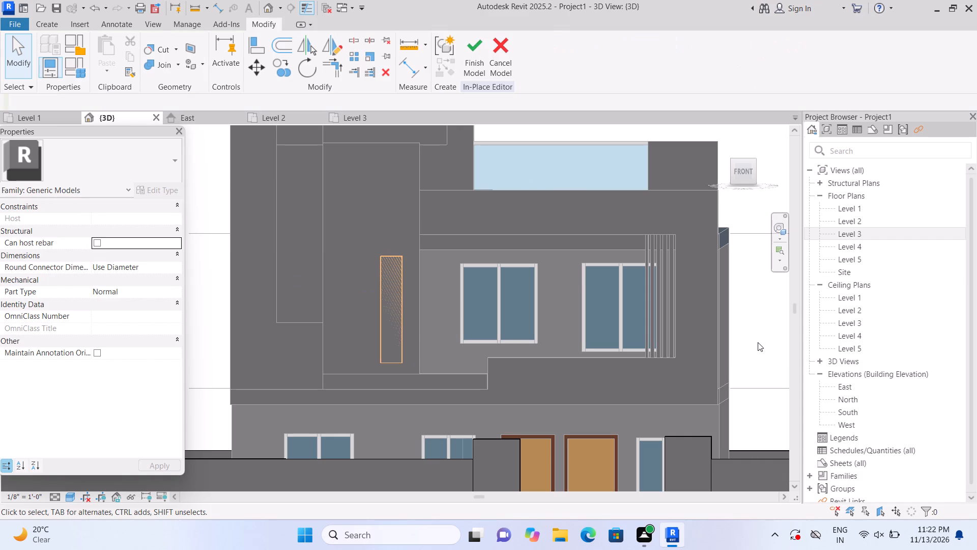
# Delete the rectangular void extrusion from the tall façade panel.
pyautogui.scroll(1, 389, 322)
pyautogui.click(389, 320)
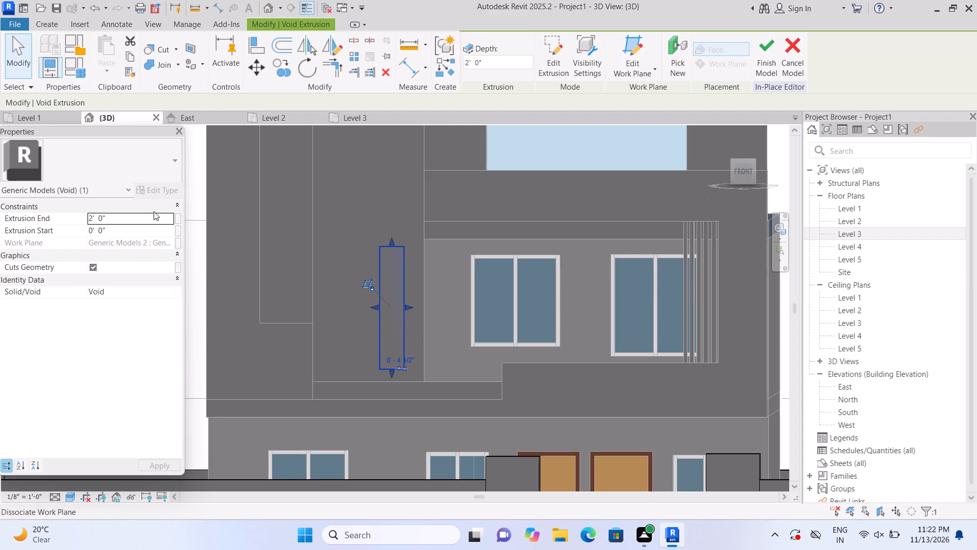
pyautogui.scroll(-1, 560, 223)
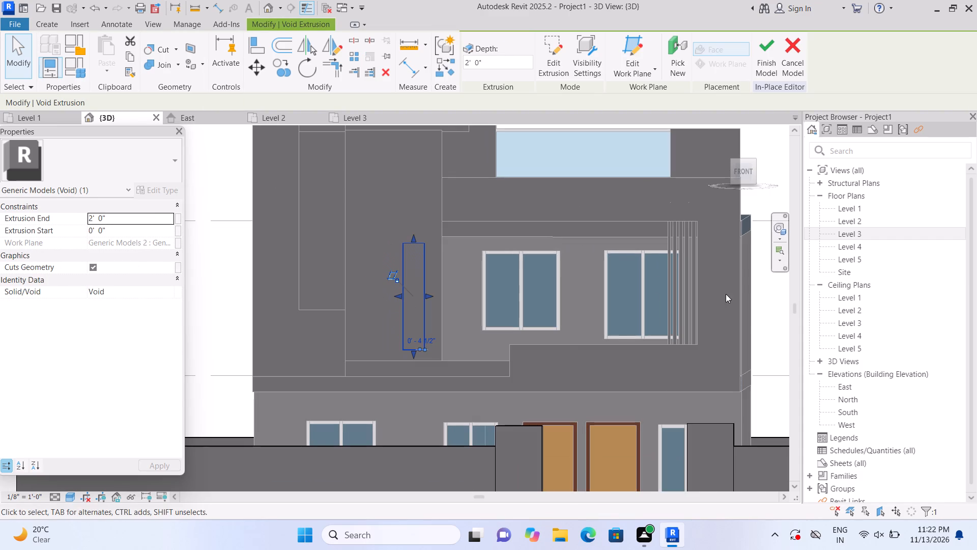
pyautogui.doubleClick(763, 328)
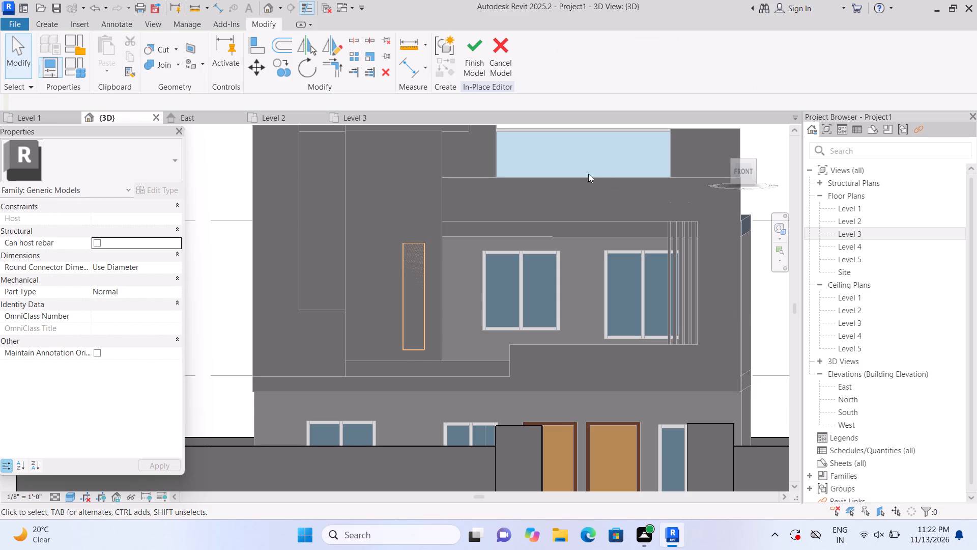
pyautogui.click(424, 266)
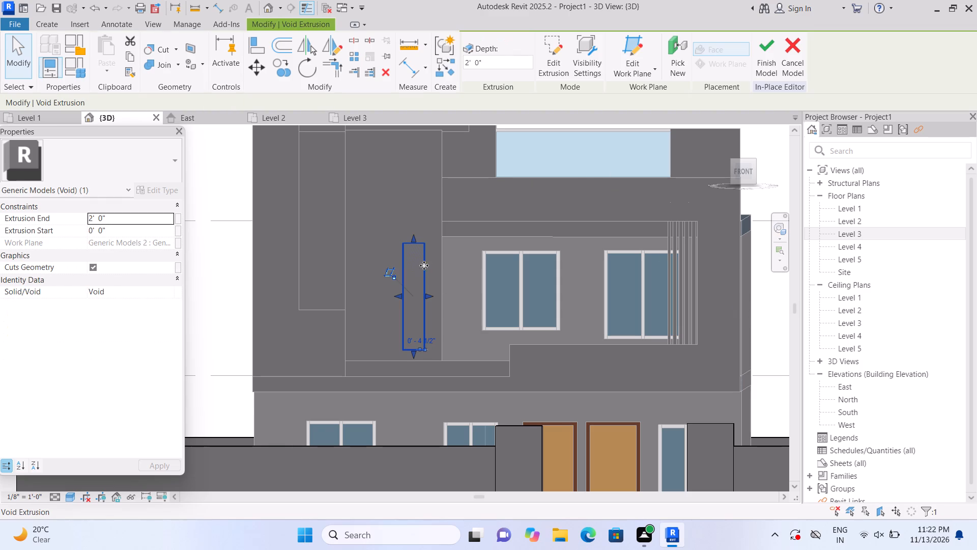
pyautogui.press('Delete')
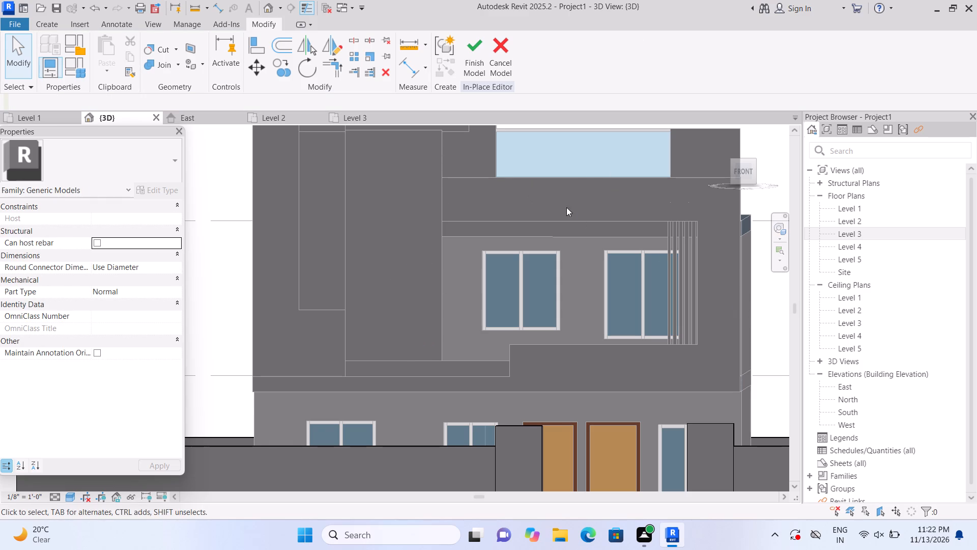
# Examine the depth of the façade frame and panels from the building's side and front.
pyautogui.moveTo(784, 328); pyautogui.dragTo(680, 360, button='middle')
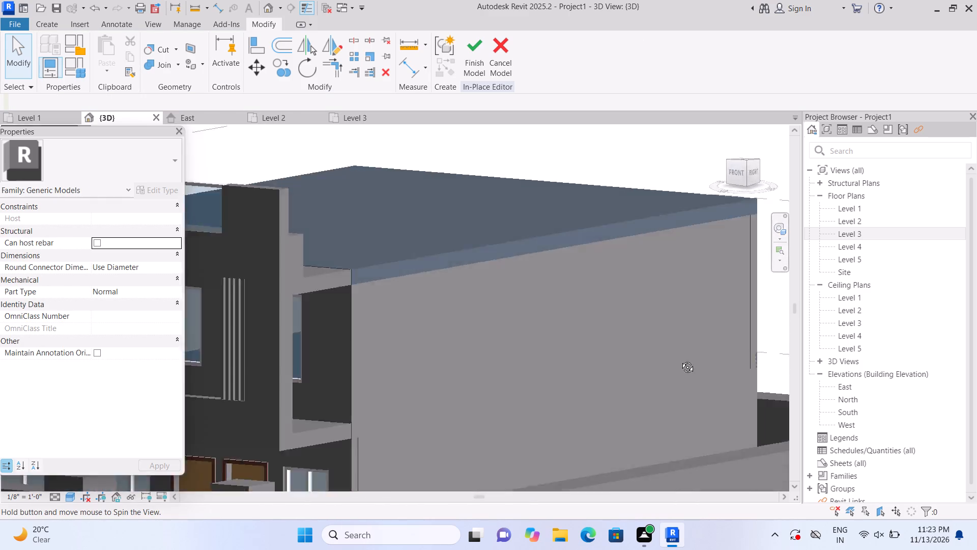
pyautogui.moveTo(680, 360); pyautogui.dragTo(562, 360, button='middle')
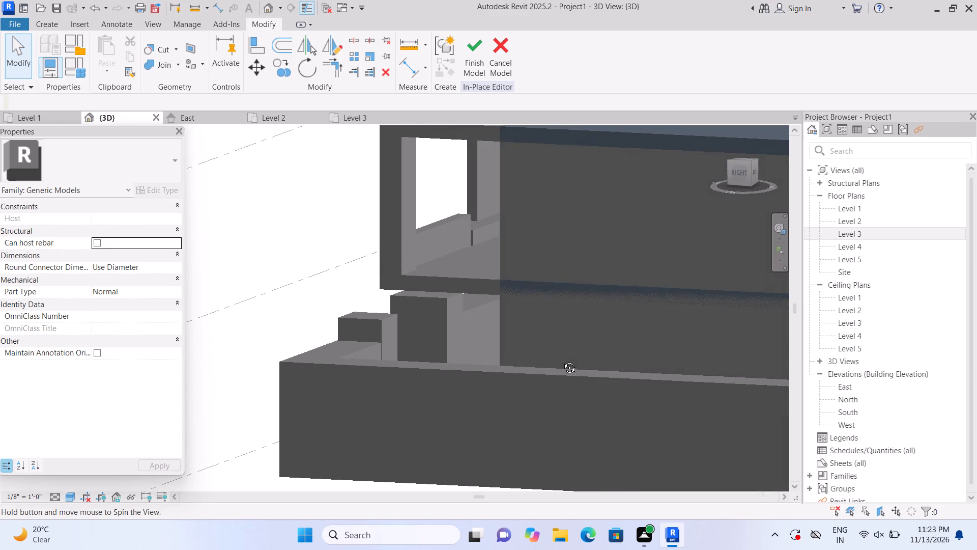
pyautogui.moveTo(562, 360); pyautogui.dragTo(574, 359, button='middle')
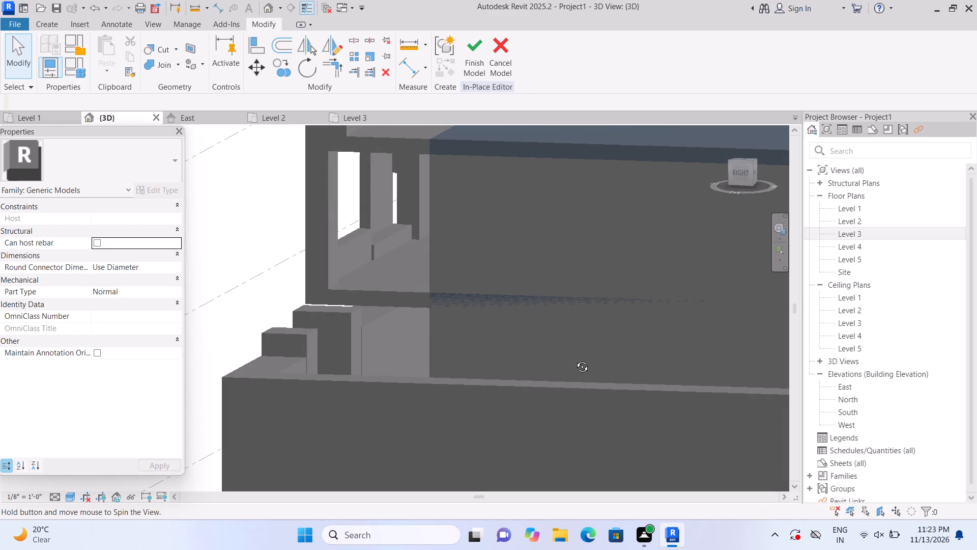
pyautogui.moveTo(574, 359); pyautogui.dragTo(683, 349, button='middle')
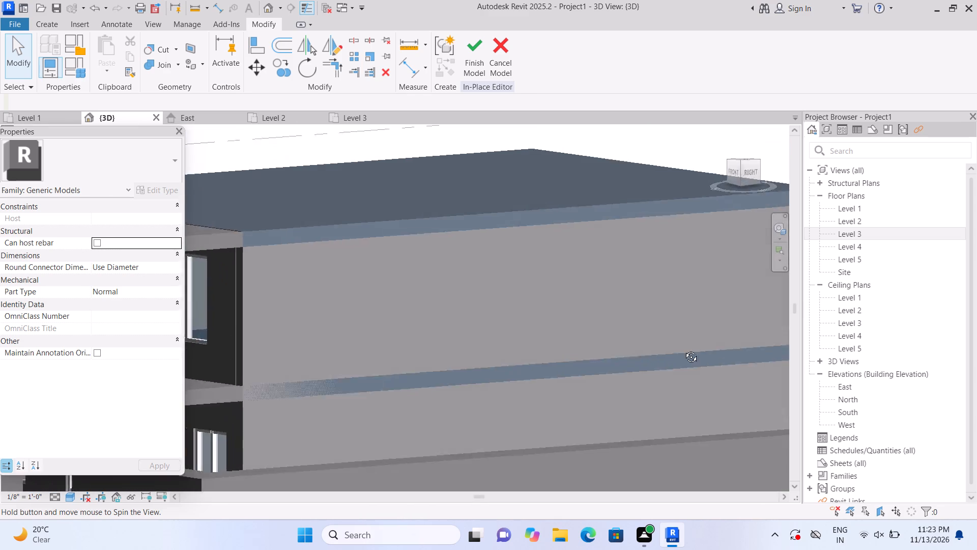
pyautogui.moveTo(683, 349); pyautogui.dragTo(659, 348, button='middle')
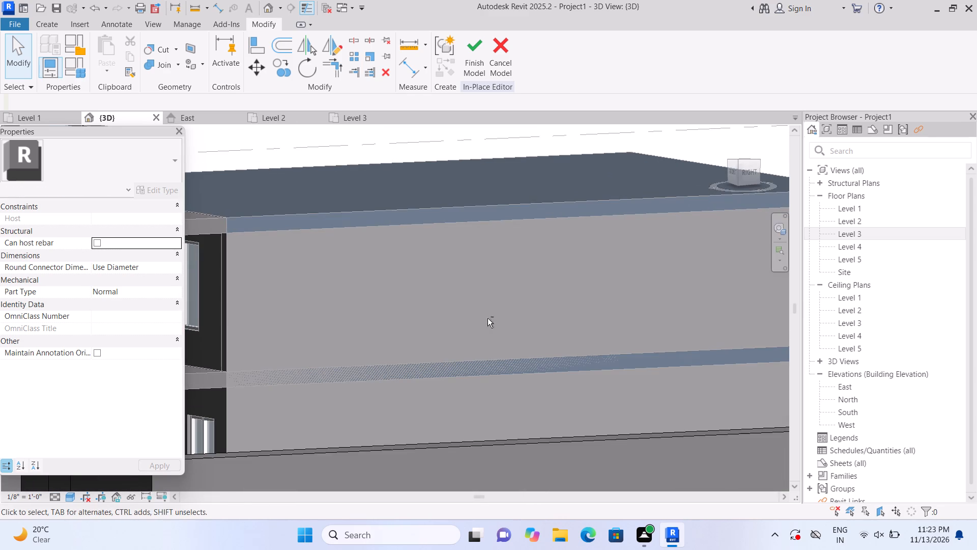
pyautogui.keyDown('shift'); pyautogui.moveTo(487, 318); pyautogui.dragTo(619, 306, button='middle'); pyautogui.keyUp('shift')
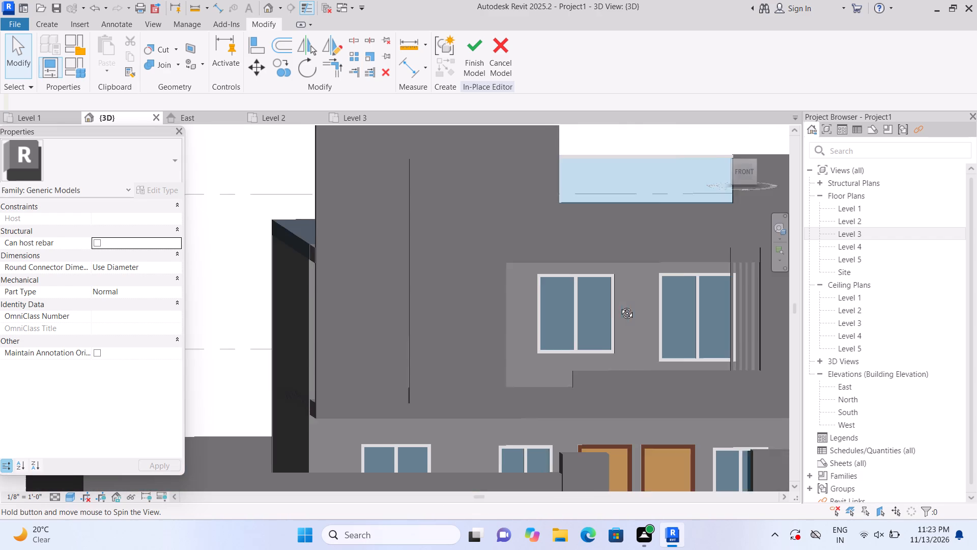
pyautogui.keyDown('shift'); pyautogui.moveTo(619, 306); pyautogui.dragTo(620, 306, button='middle'); pyautogui.keyUp('shift')
pyautogui.scroll(1, 620, 306)
pyautogui.moveTo(613, 306); pyautogui.dragTo(598, 307, button='middle')
pyautogui.keyDown('shift'); pyautogui.moveTo(599, 308); pyautogui.dragTo(595, 308, button='middle'); pyautogui.keyUp('shift')
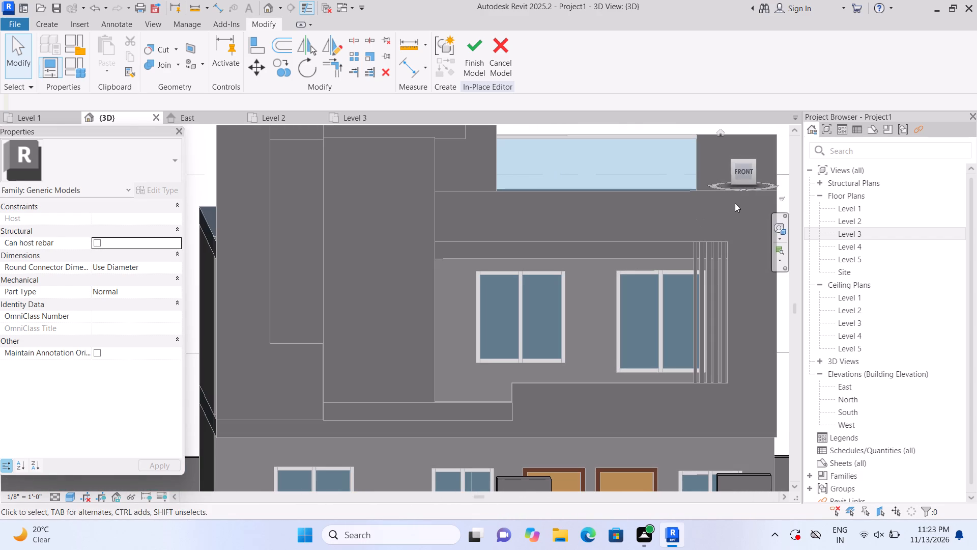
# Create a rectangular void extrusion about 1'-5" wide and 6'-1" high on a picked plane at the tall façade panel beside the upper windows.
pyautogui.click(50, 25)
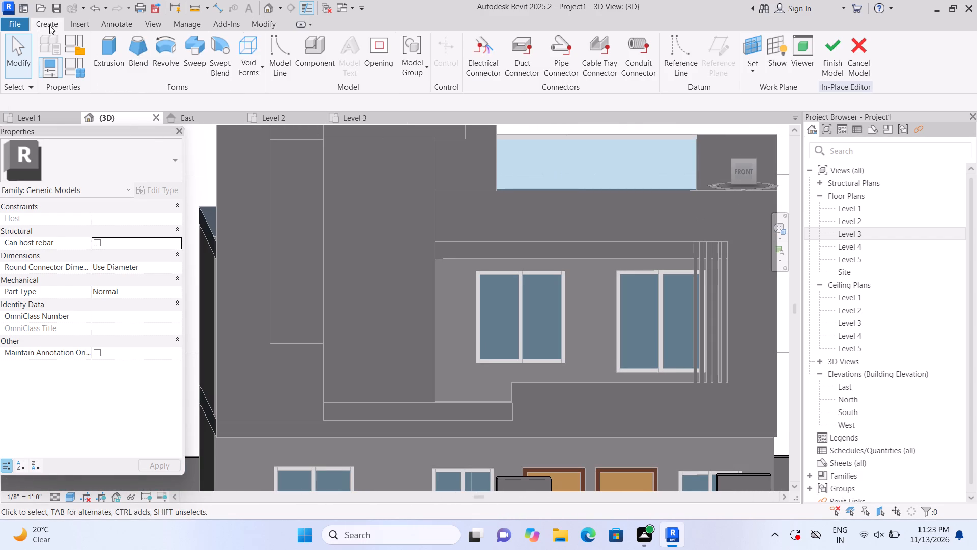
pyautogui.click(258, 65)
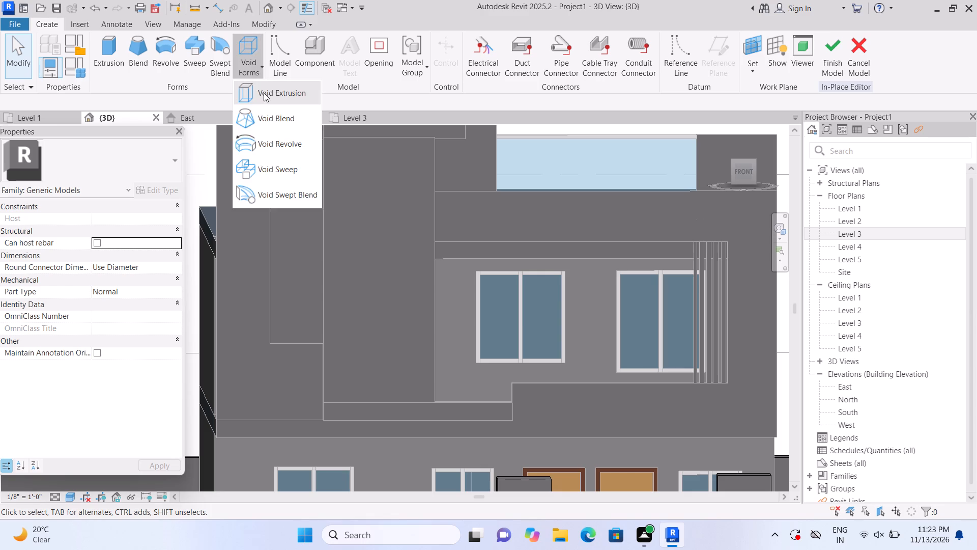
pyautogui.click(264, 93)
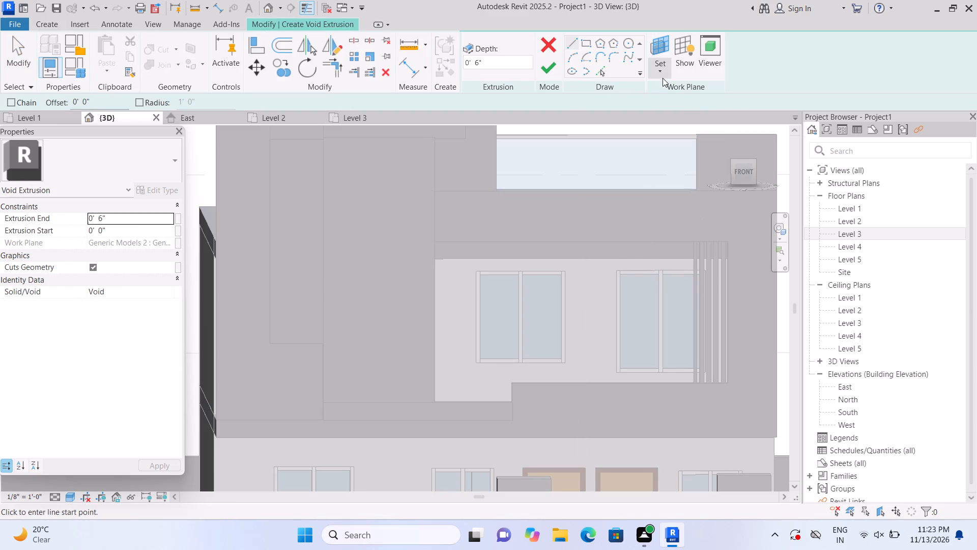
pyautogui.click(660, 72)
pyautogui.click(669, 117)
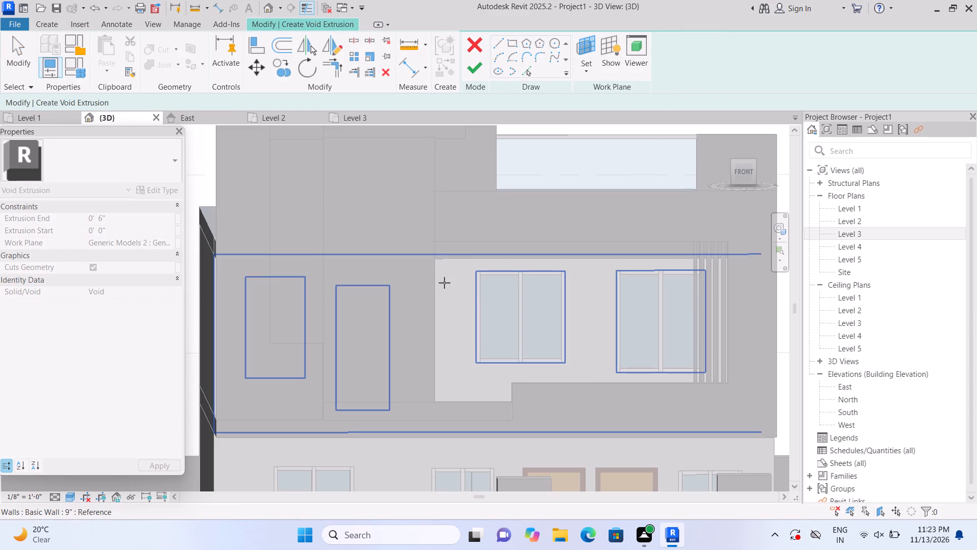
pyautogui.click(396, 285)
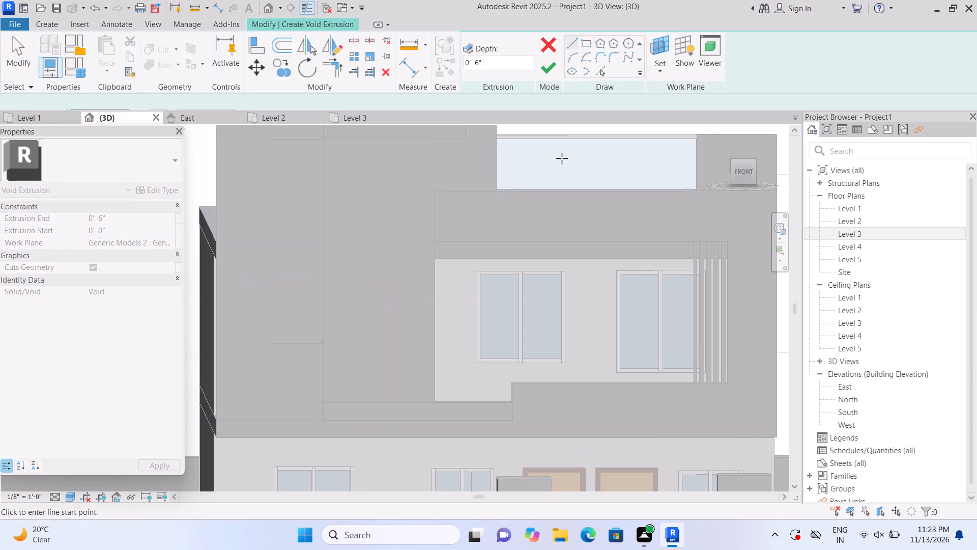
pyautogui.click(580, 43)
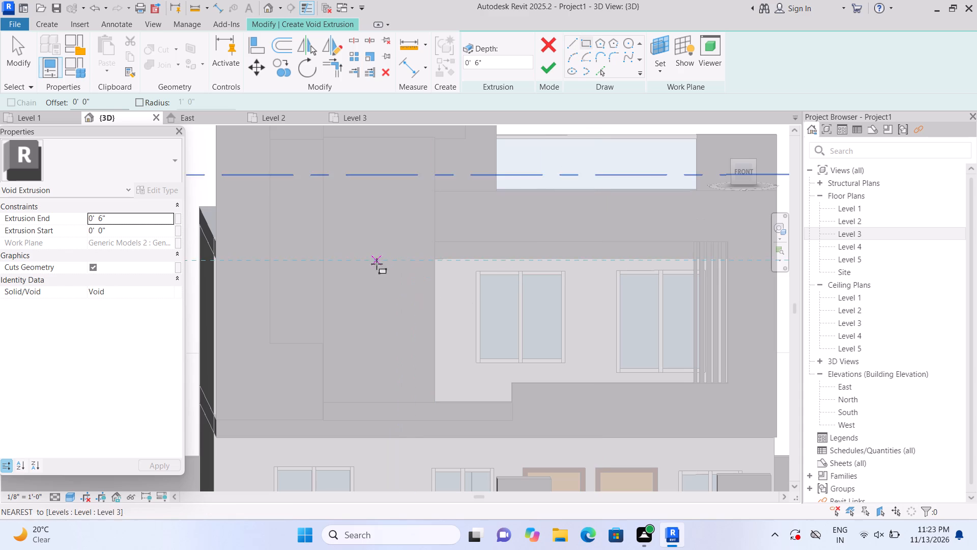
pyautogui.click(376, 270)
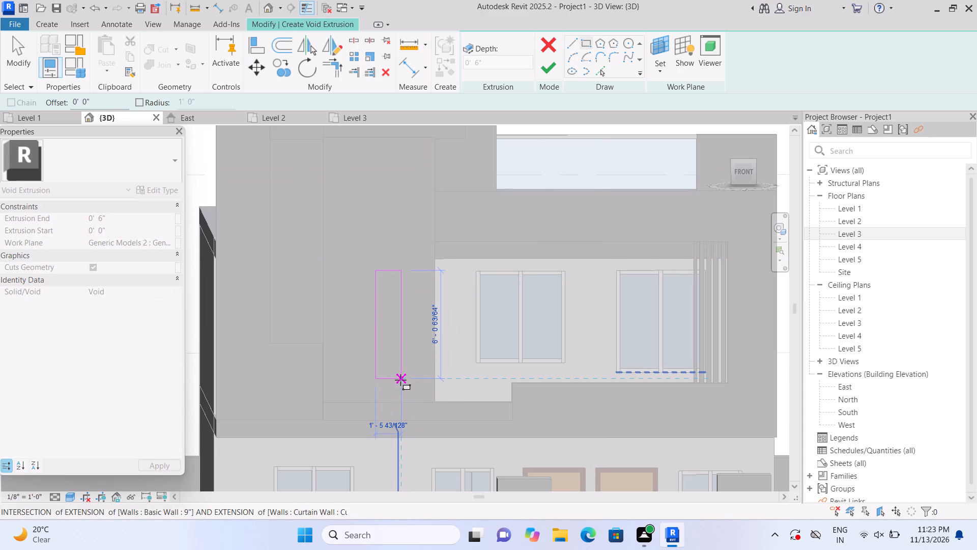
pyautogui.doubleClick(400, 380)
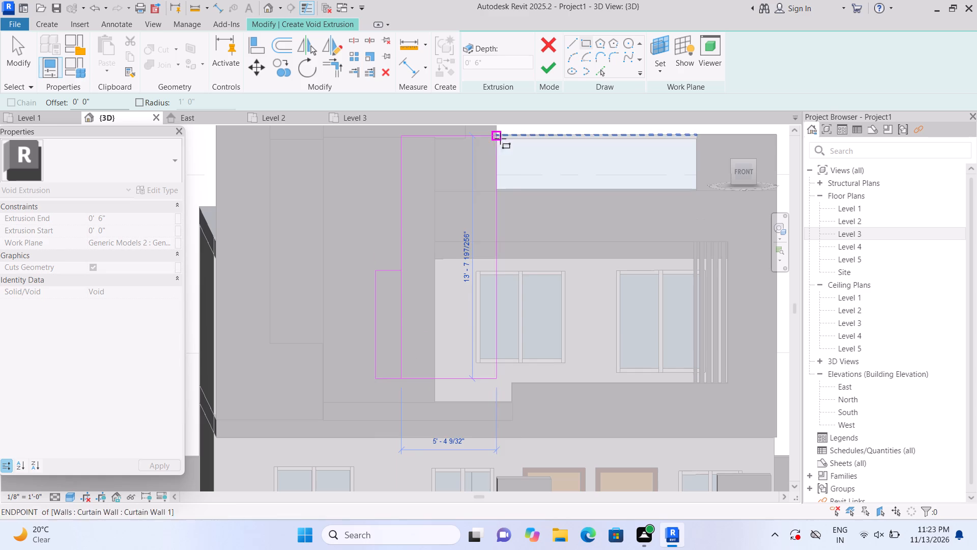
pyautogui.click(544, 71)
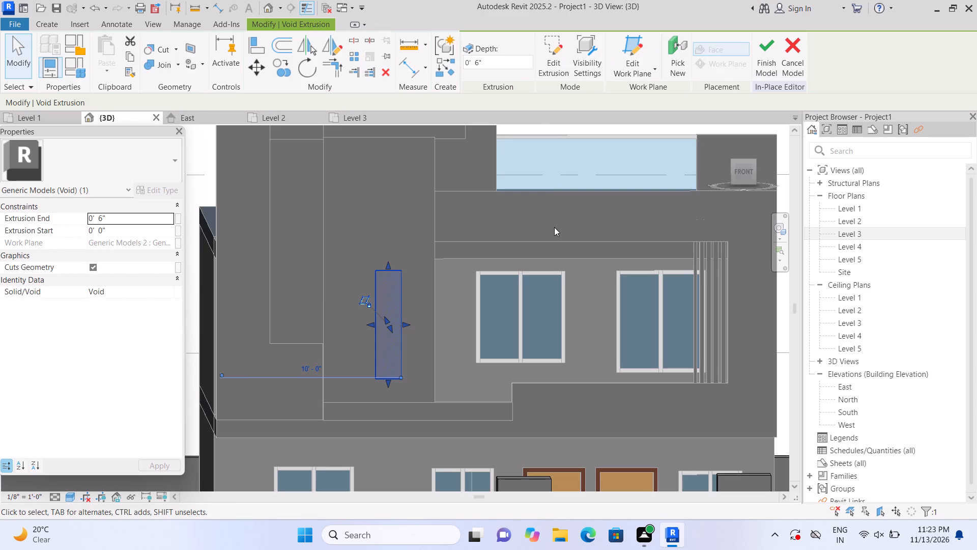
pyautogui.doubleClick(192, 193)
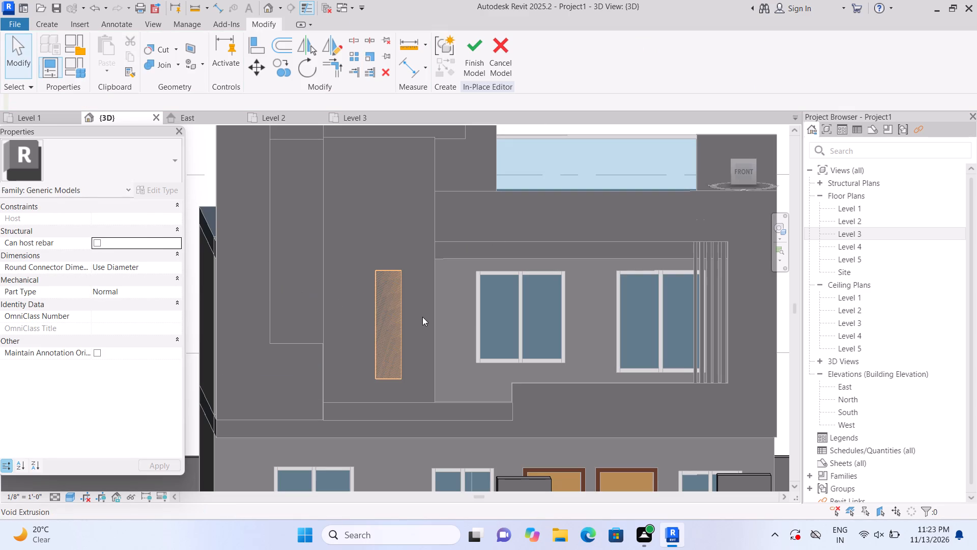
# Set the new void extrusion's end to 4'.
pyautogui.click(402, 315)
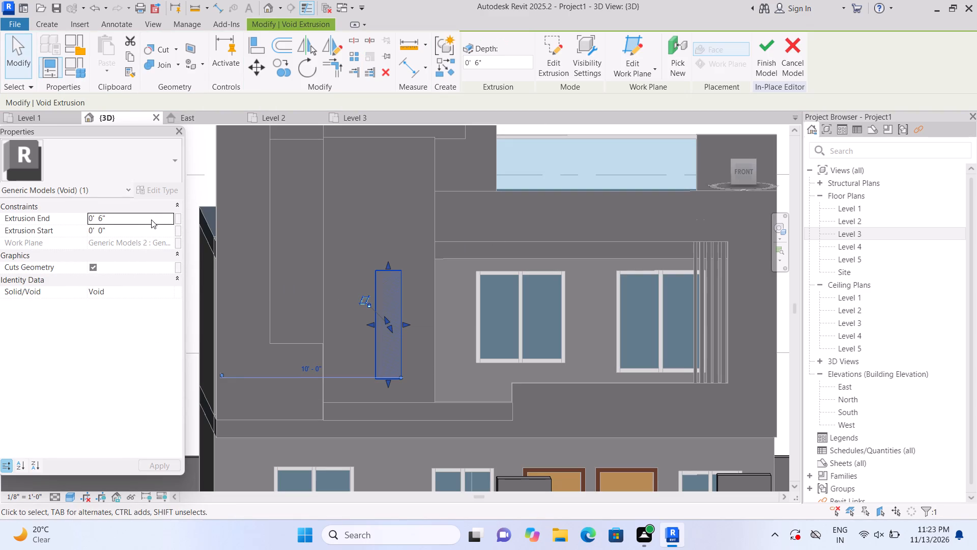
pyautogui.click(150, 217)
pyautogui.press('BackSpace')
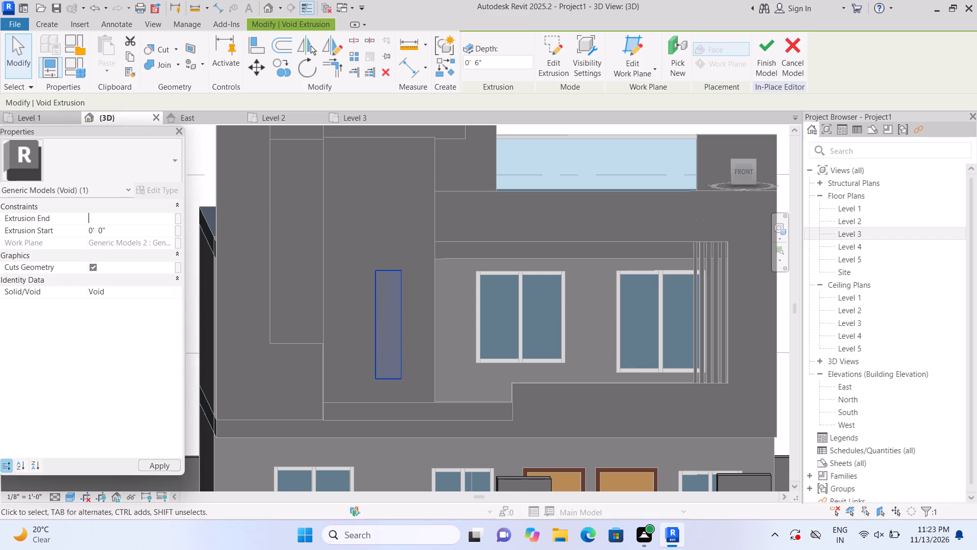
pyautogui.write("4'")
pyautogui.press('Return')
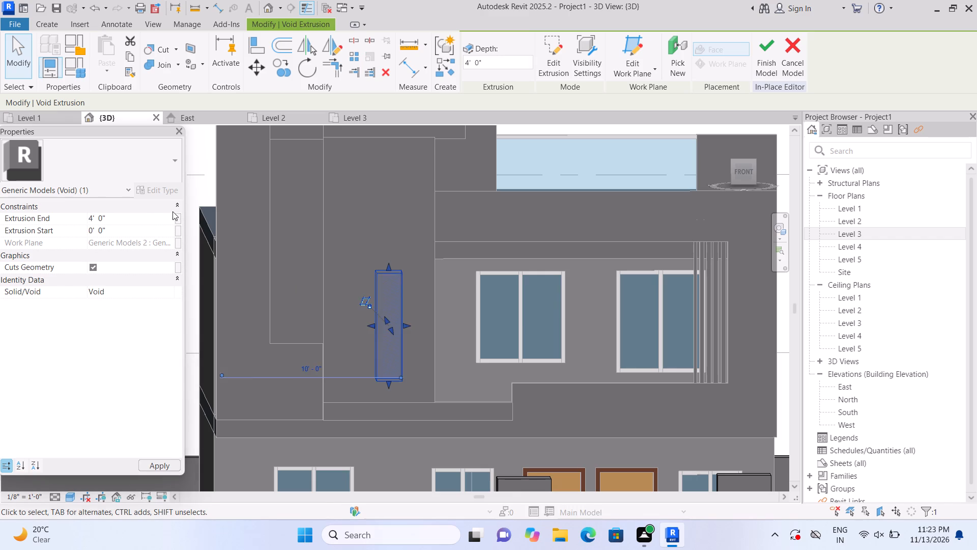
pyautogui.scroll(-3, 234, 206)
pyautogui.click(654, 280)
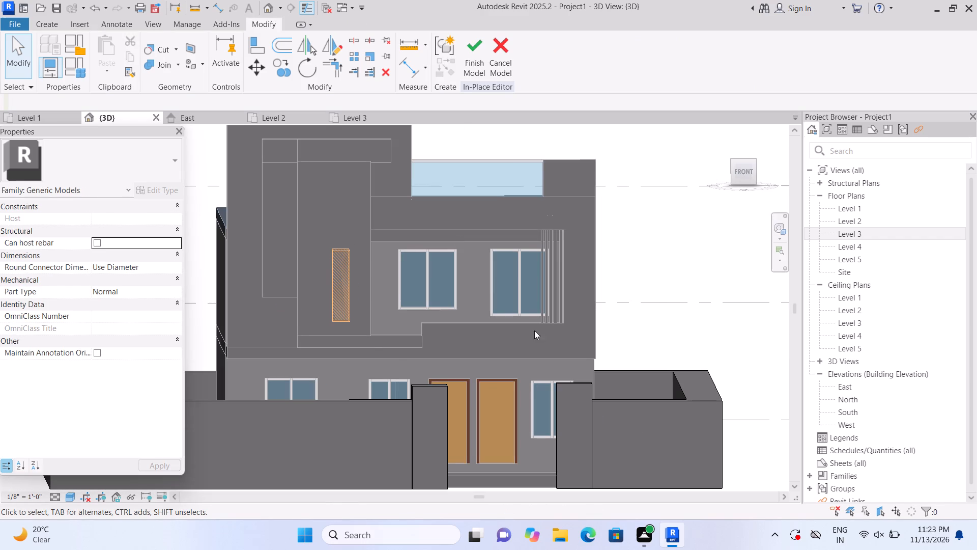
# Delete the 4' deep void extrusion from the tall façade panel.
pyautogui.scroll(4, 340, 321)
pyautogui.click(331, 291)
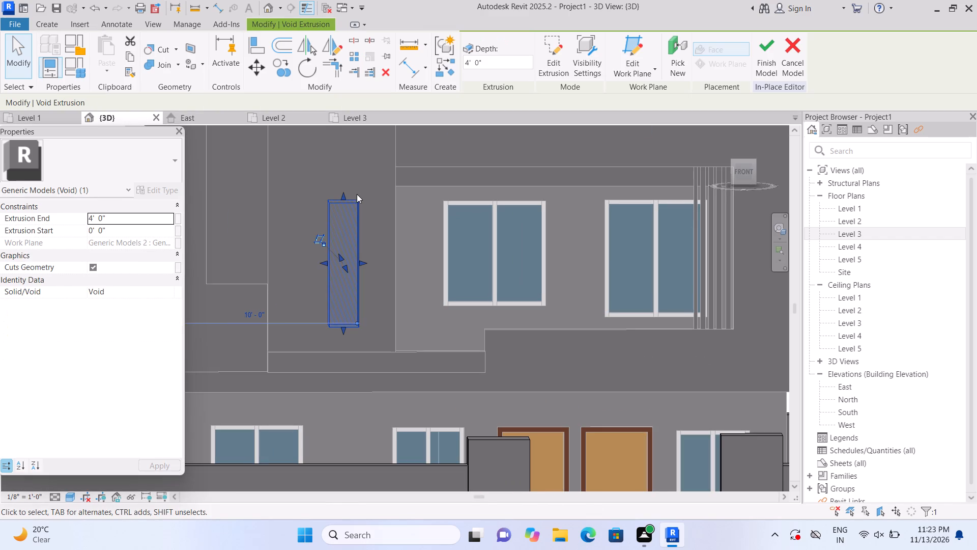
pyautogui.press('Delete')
# Examine the façade frame, its projection from the side wall and the recessed upper windows from the front and side.
pyautogui.scroll(-4, 417, 212)
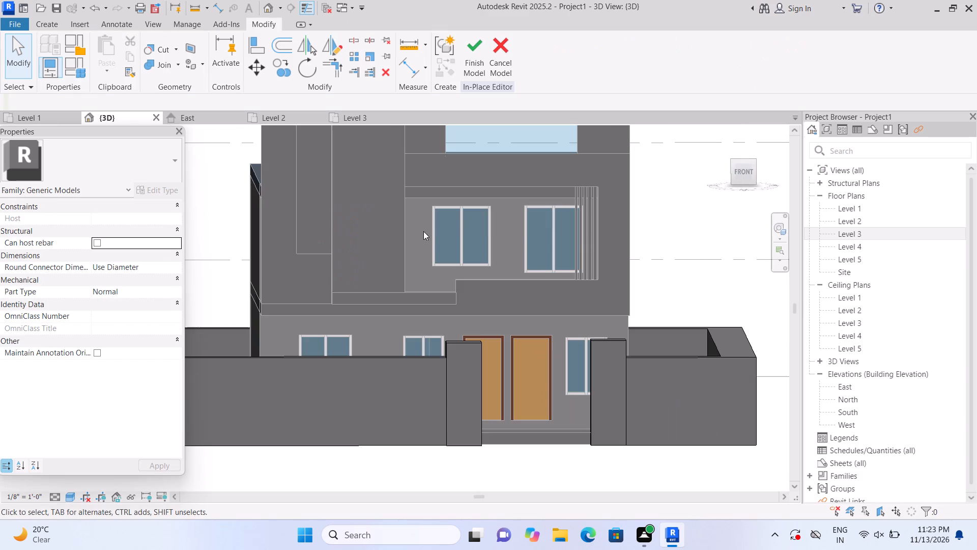
pyautogui.keyDown('shift'); pyautogui.moveTo(696, 250); pyautogui.dragTo(631, 298, button='middle'); pyautogui.keyUp('shift')
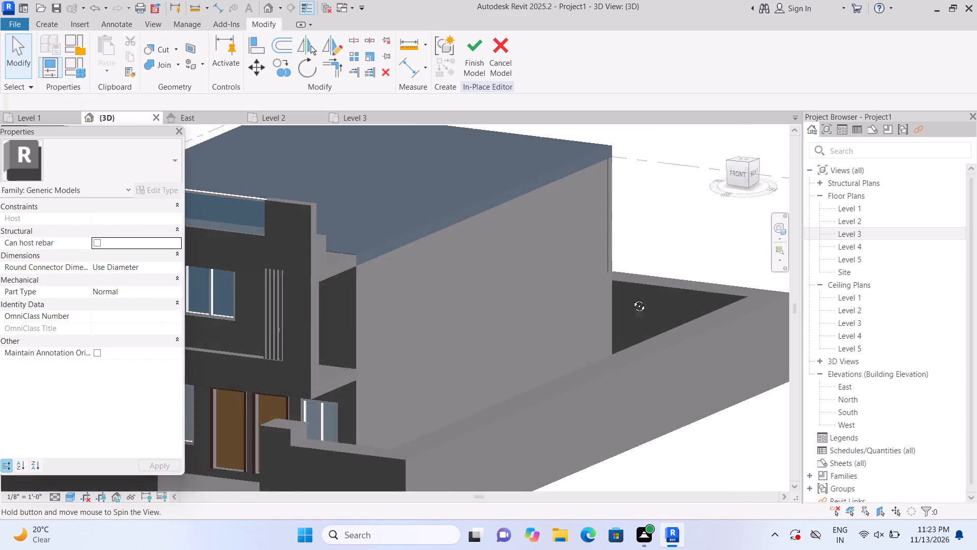
pyautogui.keyDown('shift'); pyautogui.moveTo(631, 298); pyautogui.dragTo(466, 255, button='middle'); pyautogui.keyUp('shift')
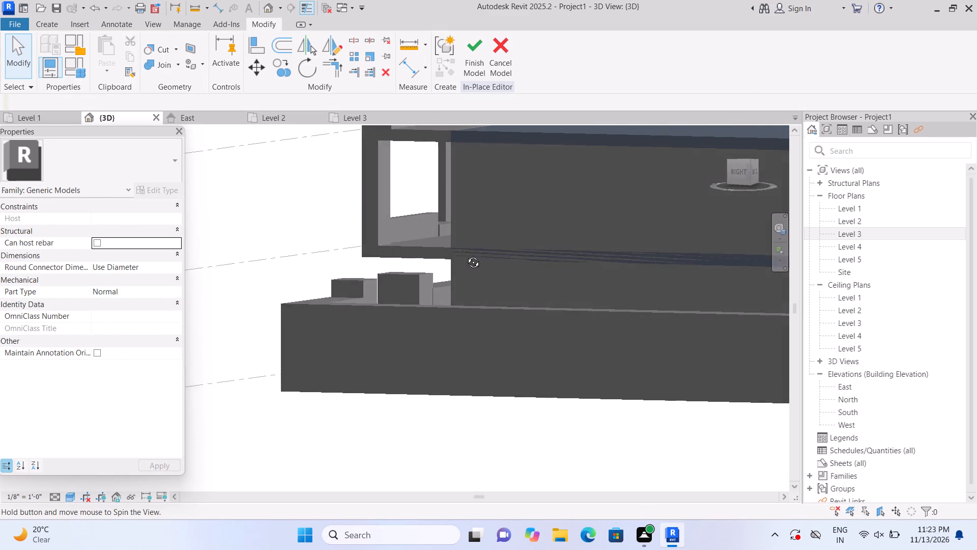
pyautogui.keyDown('shift'); pyautogui.moveTo(466, 255); pyautogui.dragTo(633, 253, button='middle'); pyautogui.keyUp('shift')
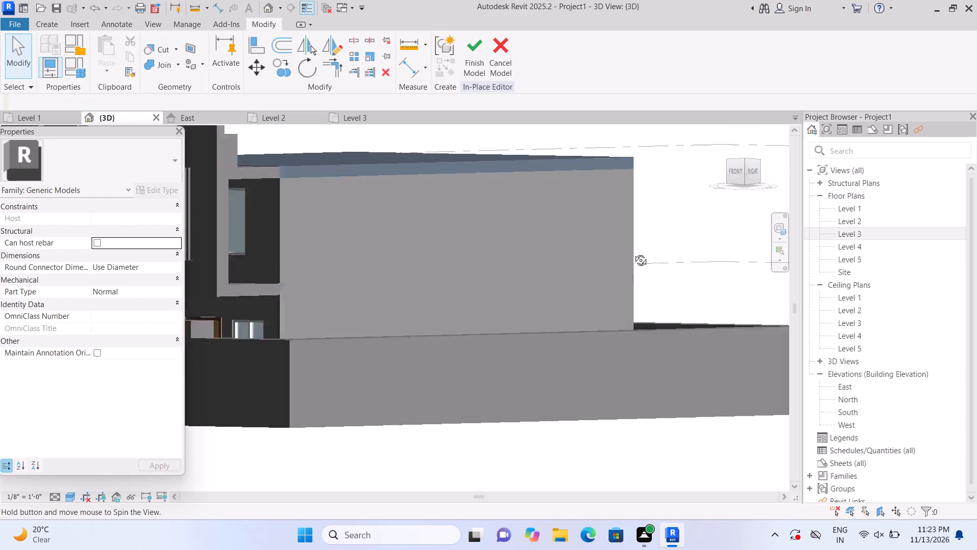
pyautogui.keyDown('shift'); pyautogui.moveTo(633, 253); pyautogui.dragTo(658, 283, button='middle'); pyautogui.keyUp('shift')
pyautogui.keyDown('shift'); pyautogui.scroll(-3, 663, 271); pyautogui.keyUp('shift')
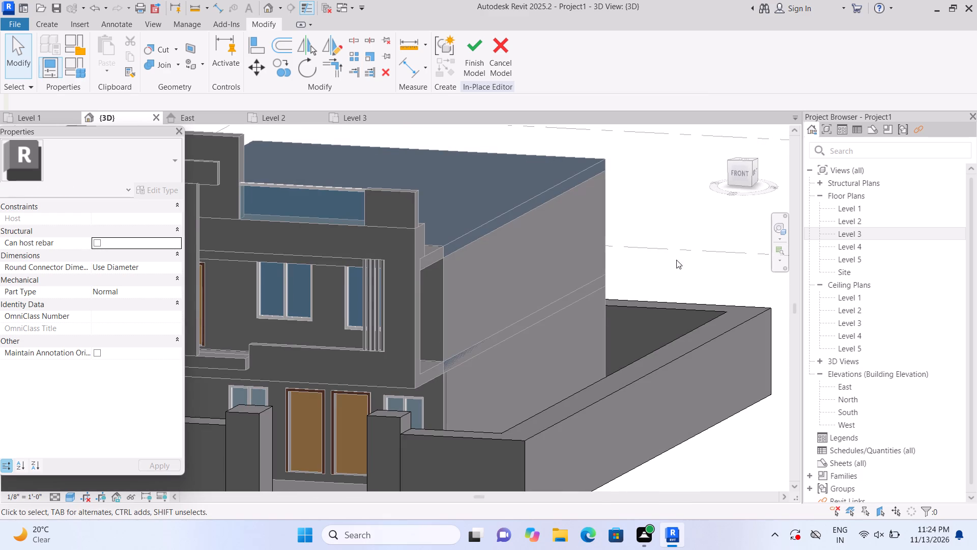
pyautogui.scroll(-3, 670, 273)
pyautogui.scroll(3, 458, 289)
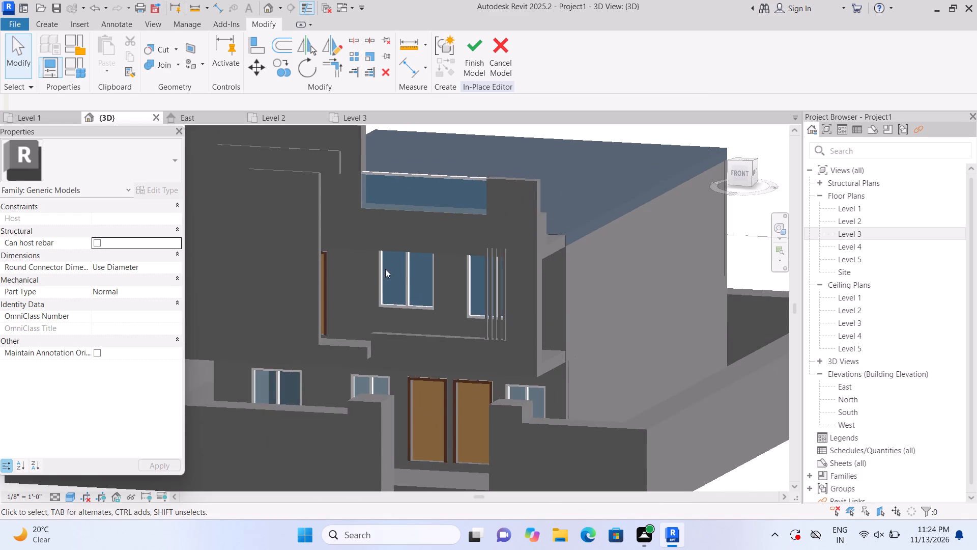
# Finish the in-place façade model and dismiss the save reminder without saving.
pyautogui.click(477, 74)
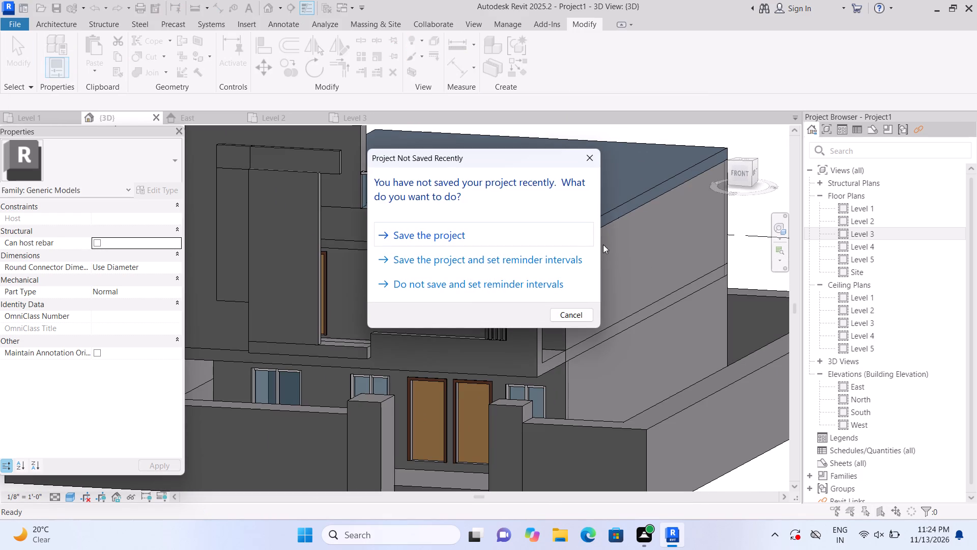
pyautogui.click(586, 160)
# Select the in-place façade frame model on the upper storey.
pyautogui.moveTo(594, 258); pyautogui.dragTo(708, 276, button='middle')
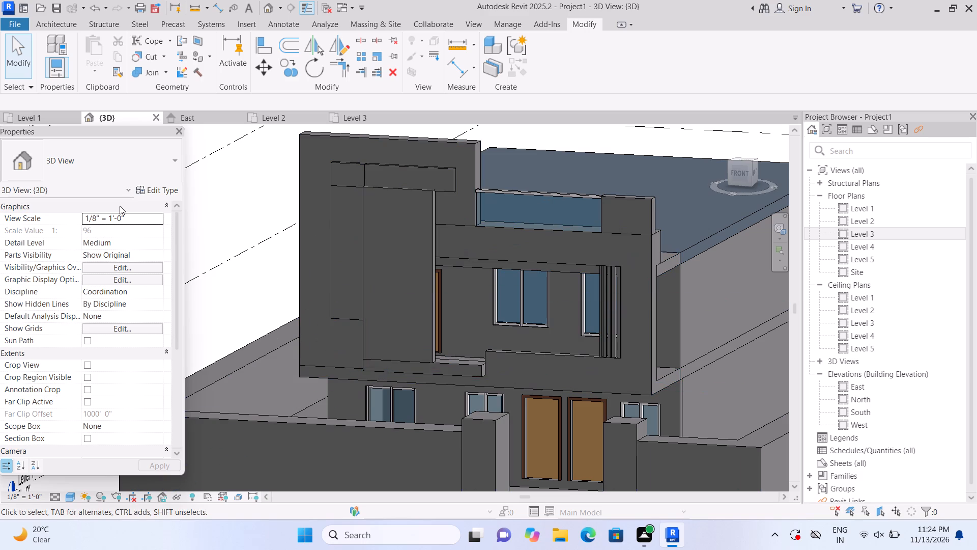
pyautogui.scroll(-1, 348, 225)
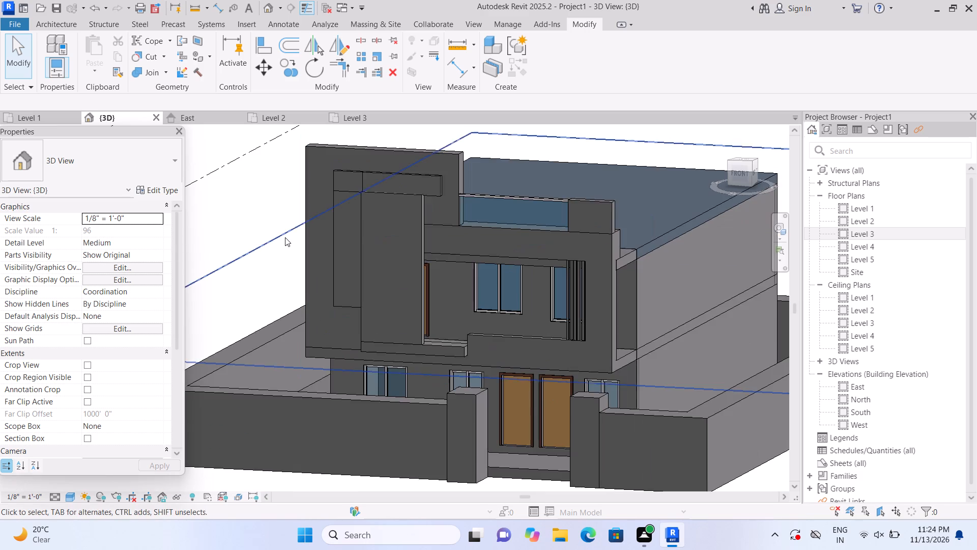
pyautogui.scroll(1, 284, 238)
pyautogui.click(365, 152)
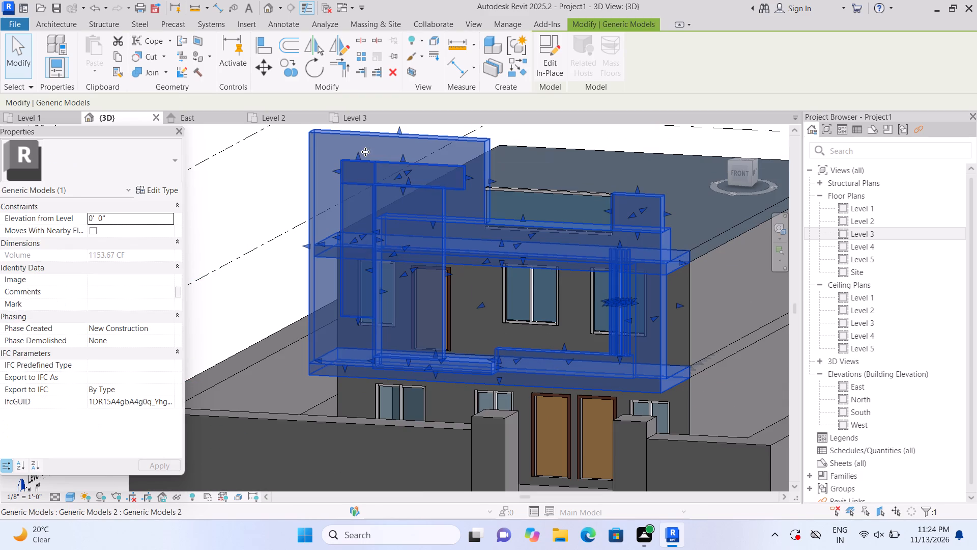
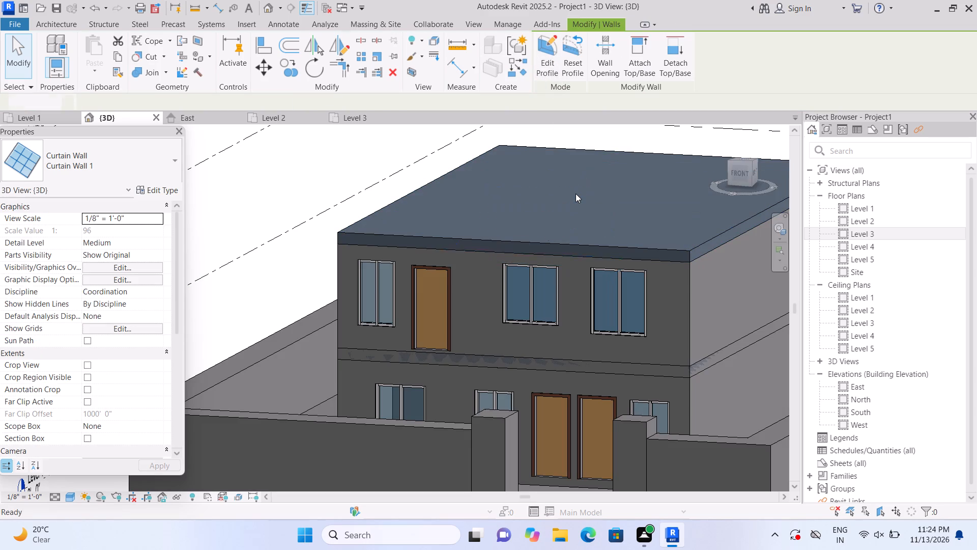
# Start a new in-place model in the Generic Models category, keeping the suggested name.
pyautogui.scroll(-2, 574, 187)
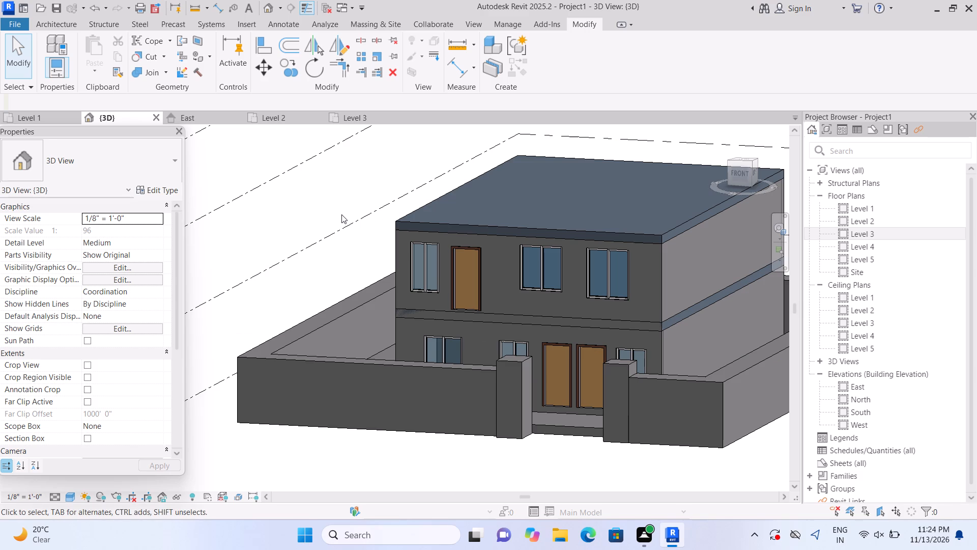
pyautogui.click(737, 171)
pyautogui.scroll(4, 309, 377)
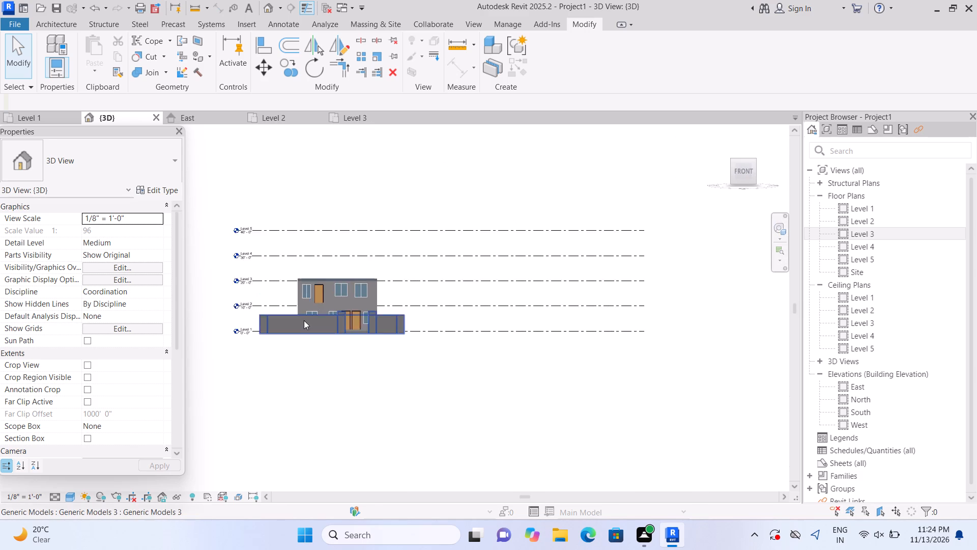
pyautogui.scroll(6, 304, 320)
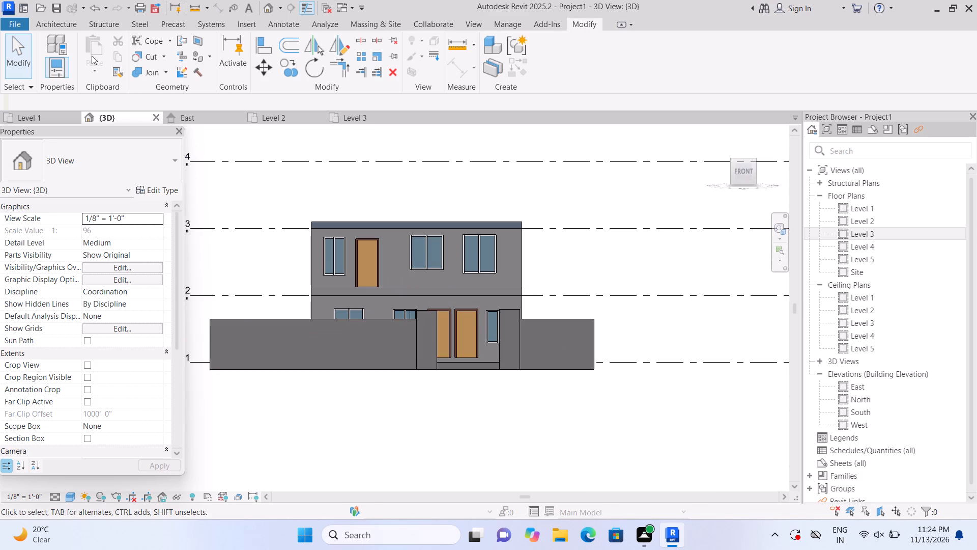
pyautogui.click(72, 29)
pyautogui.click(151, 75)
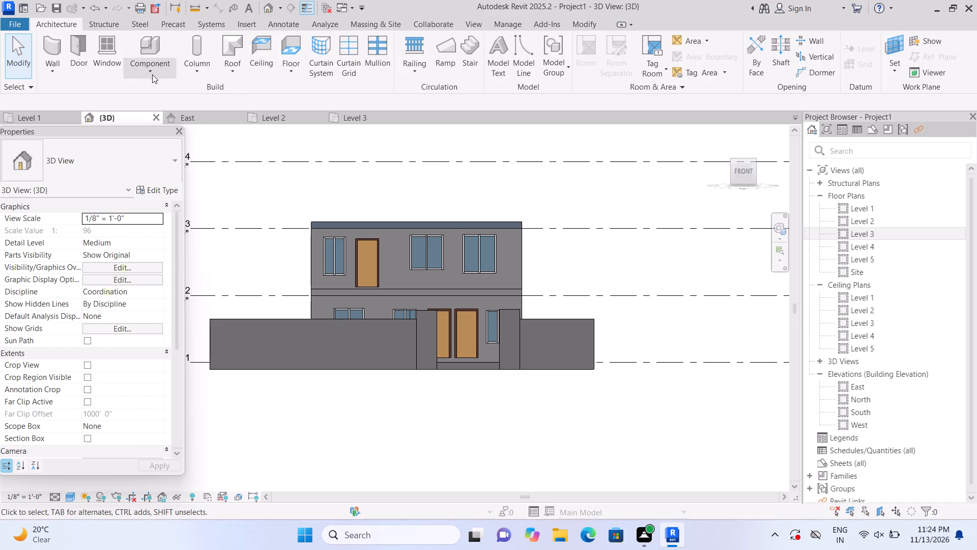
pyautogui.click(164, 122)
pyautogui.scroll(-2, 478, 235)
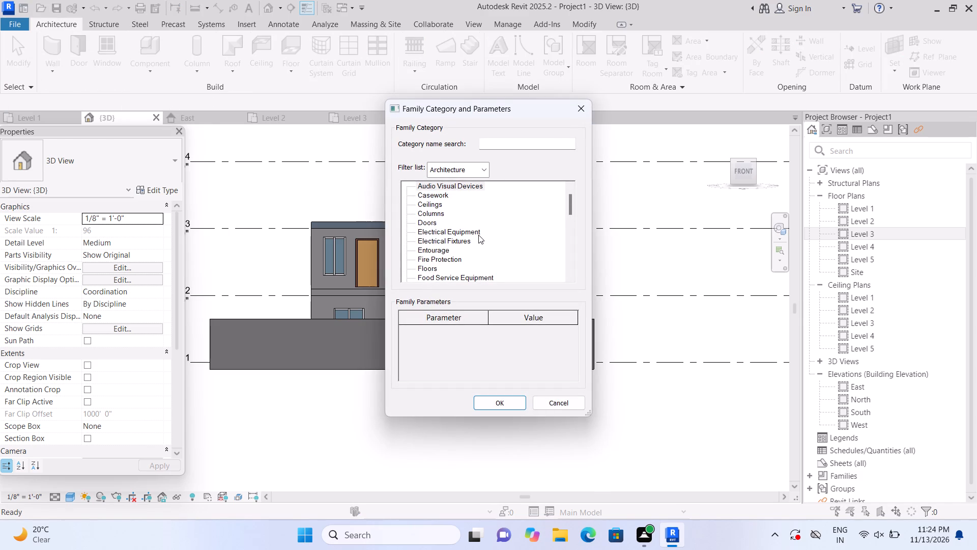
pyautogui.scroll(-4, 478, 235)
pyautogui.click(452, 247)
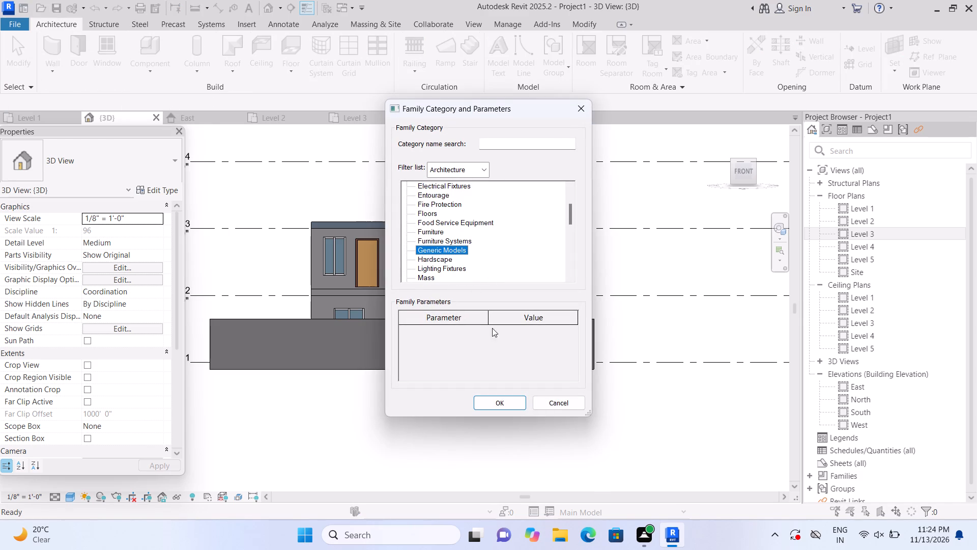
pyautogui.click(513, 402)
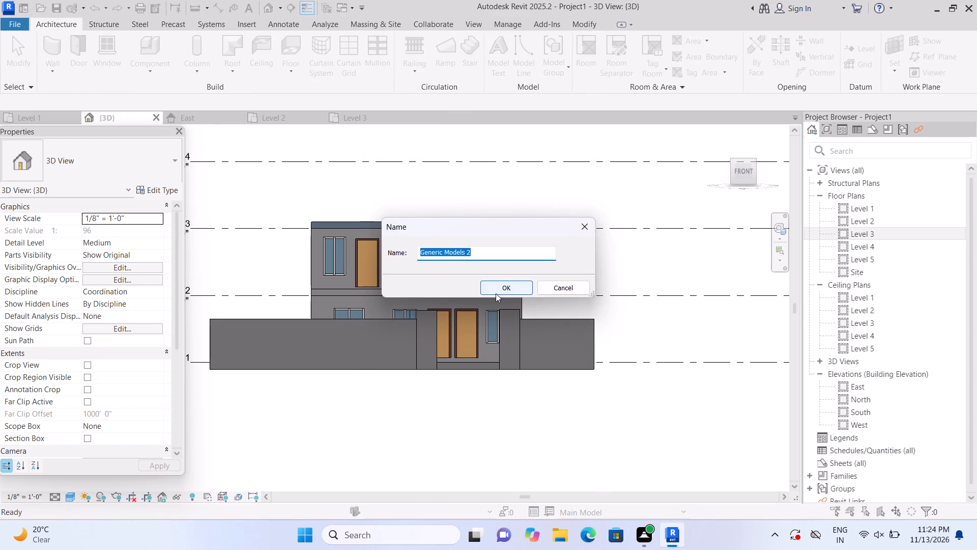
pyautogui.click(496, 293)
# Create a 6" deep extrusion from a rectangle tracing the full front edge of the slab between storeys, using that face as work plane.
pyautogui.click(117, 65)
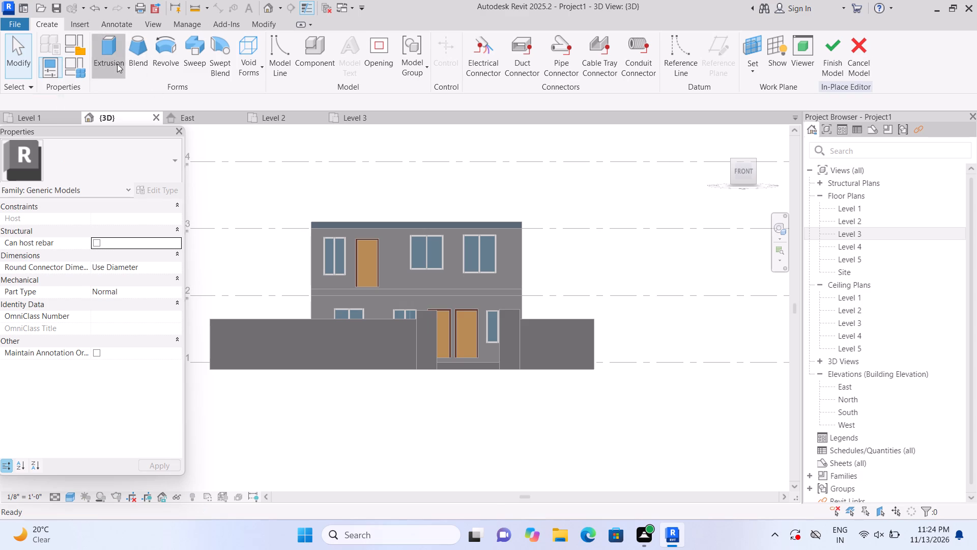
pyautogui.click(659, 77)
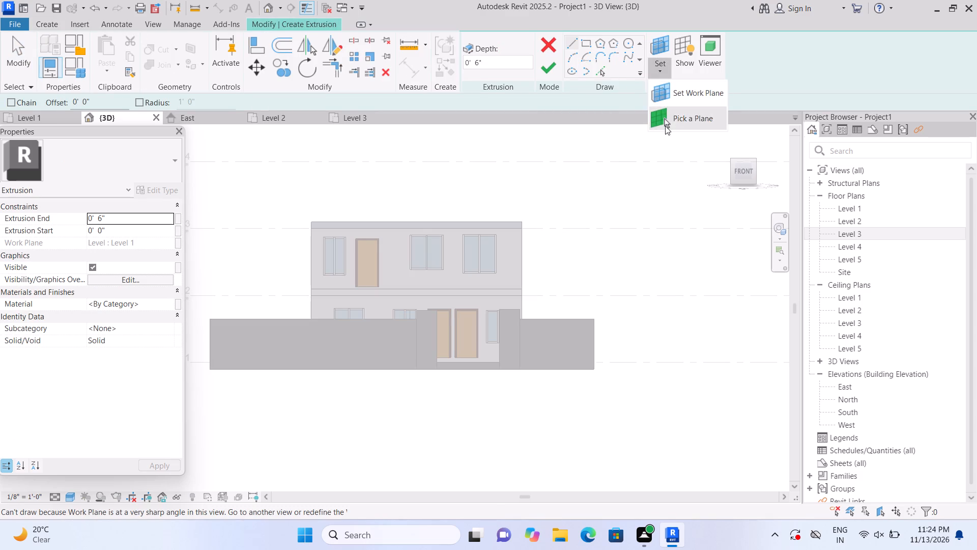
pyautogui.click(664, 121)
pyautogui.scroll(2, 420, 321)
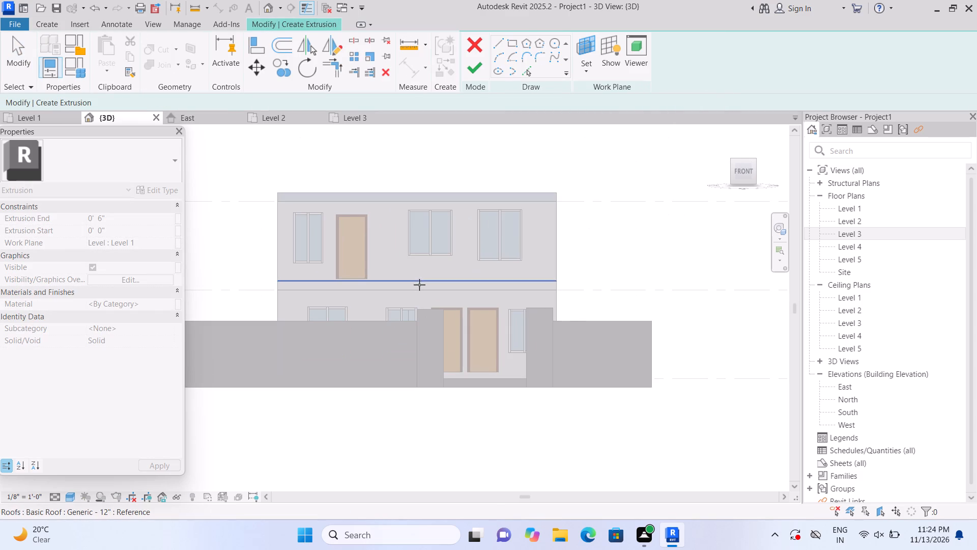
pyautogui.scroll(3, 417, 296)
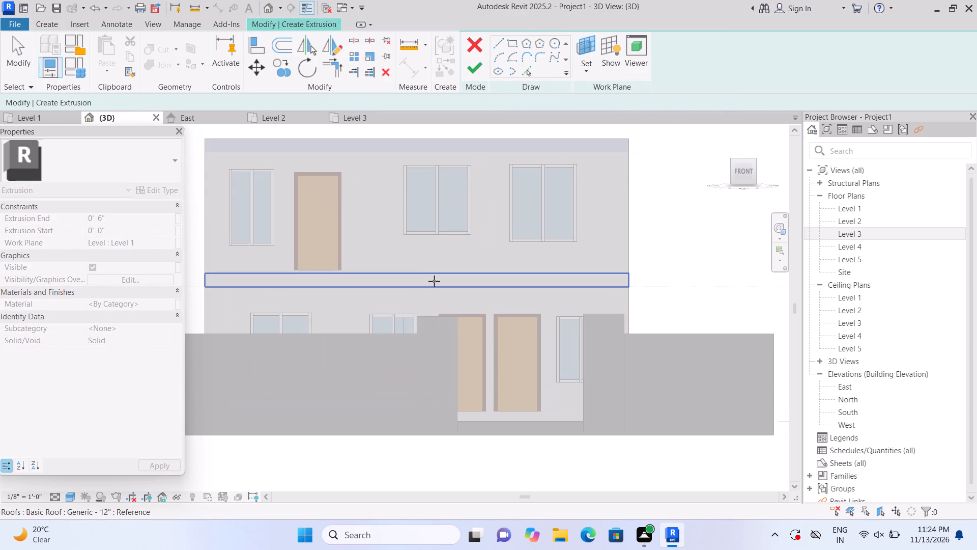
pyautogui.click(435, 281)
pyautogui.click(589, 45)
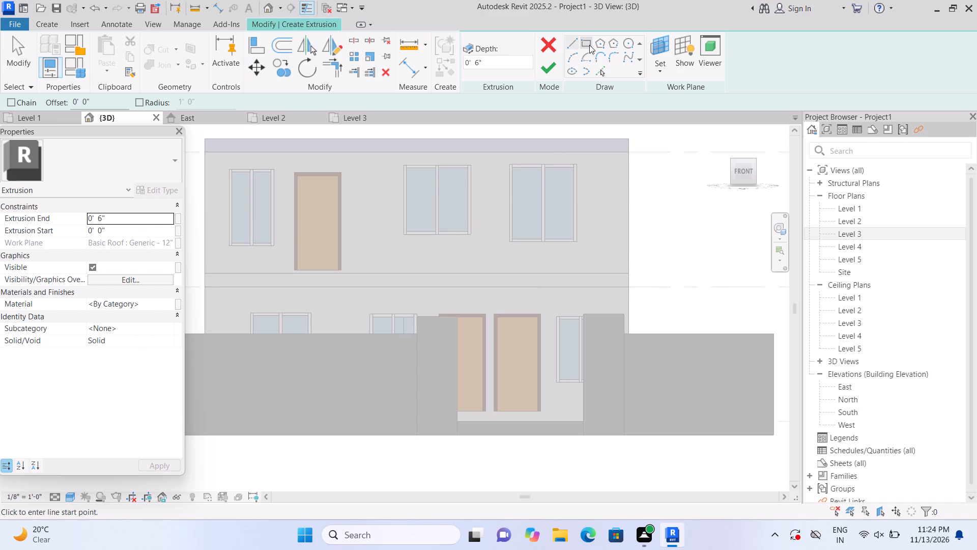
pyautogui.click(202, 269)
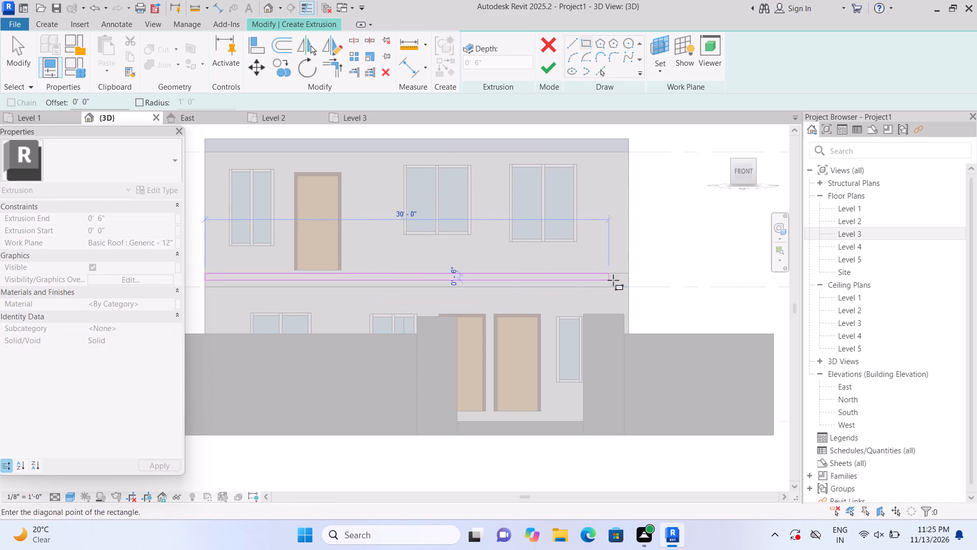
pyautogui.doubleClick(631, 289)
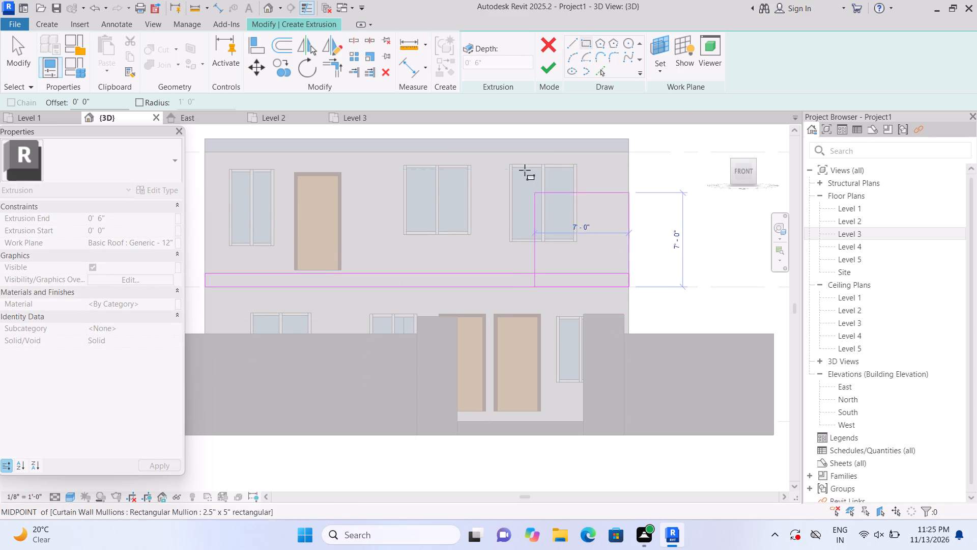
pyautogui.click(546, 74)
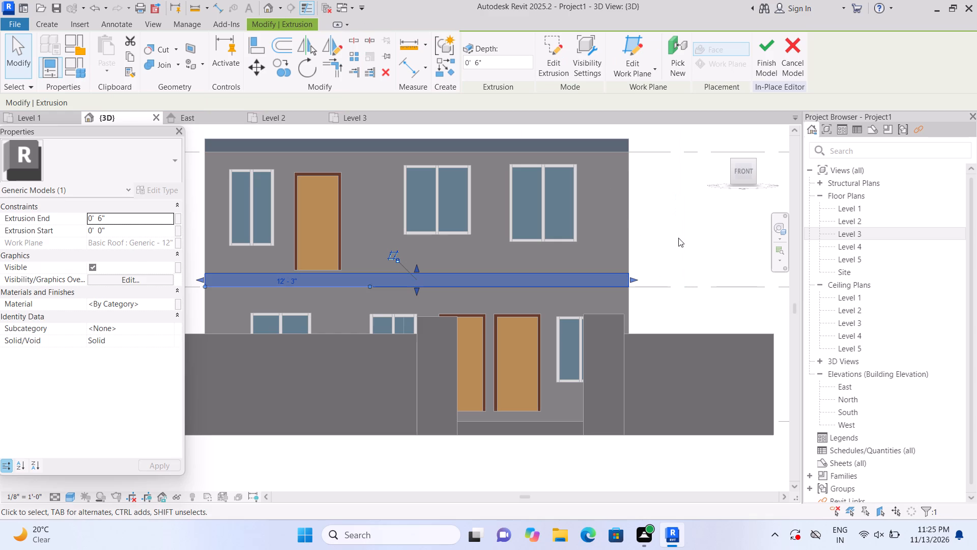
pyautogui.click(678, 238)
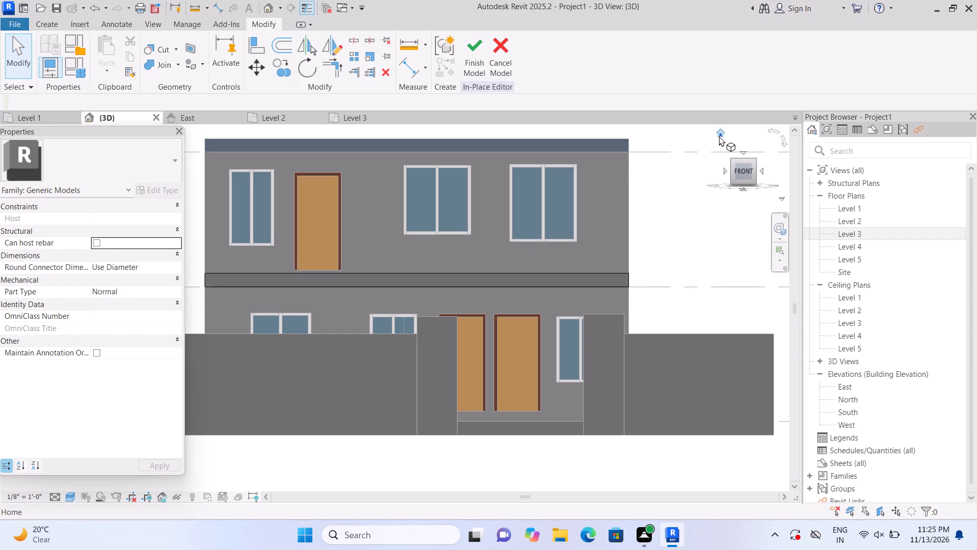
# Extend the mid-level slab extrusion outward from the front façade to a depth of about 5' 2 5/8".
pyautogui.click(719, 131)
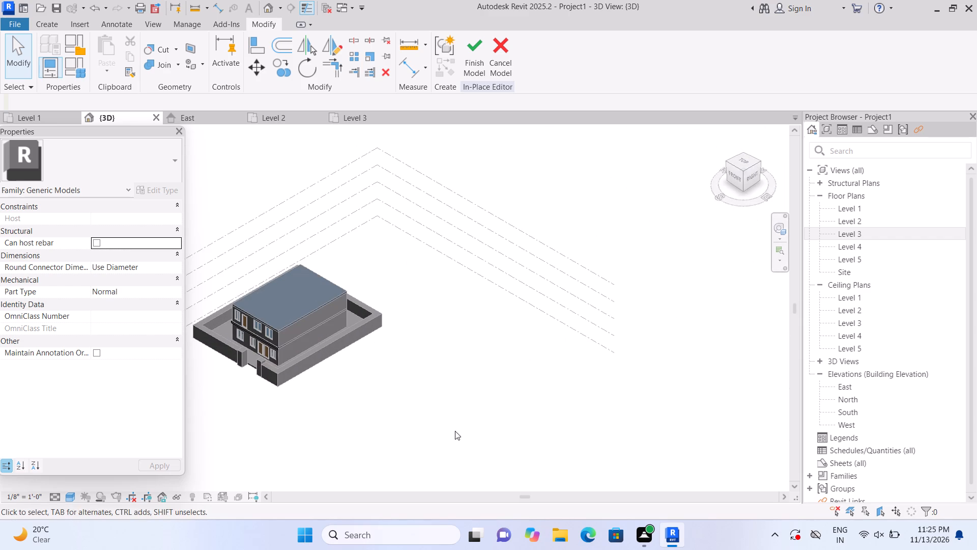
pyautogui.moveTo(310, 401); pyautogui.dragTo(503, 425, button='middle')
pyautogui.scroll(11, 483, 399)
pyautogui.moveTo(406, 343); pyautogui.dragTo(339, 309, button='middle')
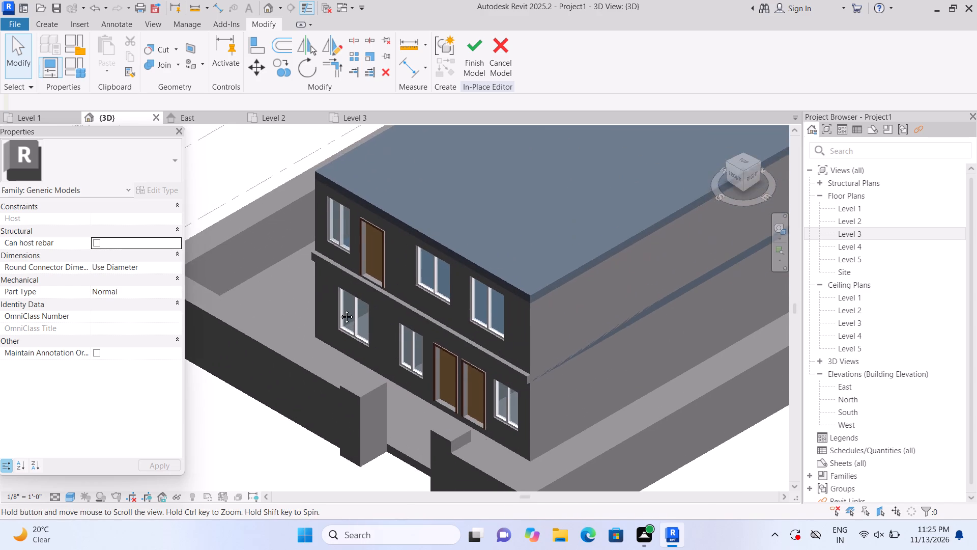
pyautogui.moveTo(339, 309); pyautogui.dragTo(338, 308, button='middle')
pyautogui.scroll(2, 349, 308)
pyautogui.click(419, 302)
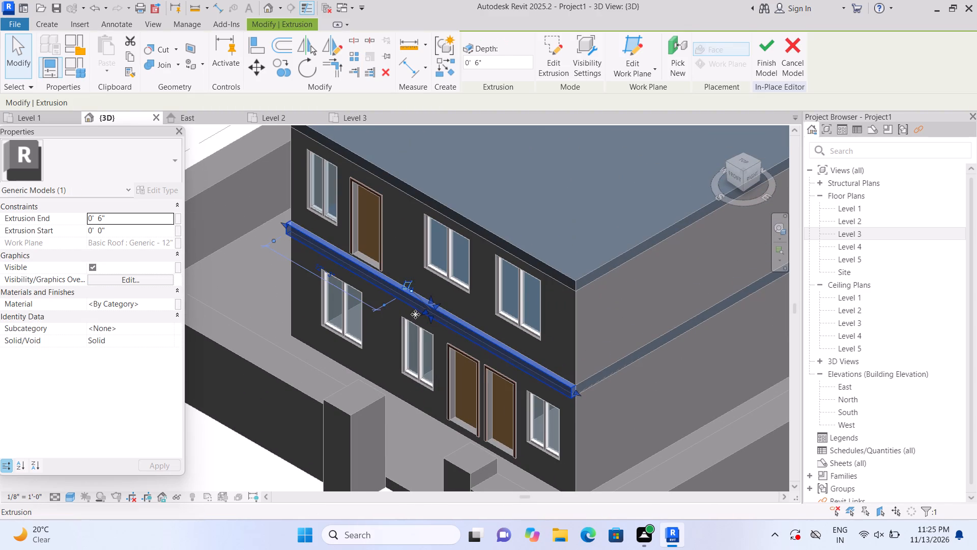
pyautogui.moveTo(425, 313); pyautogui.dragTo(384, 332)
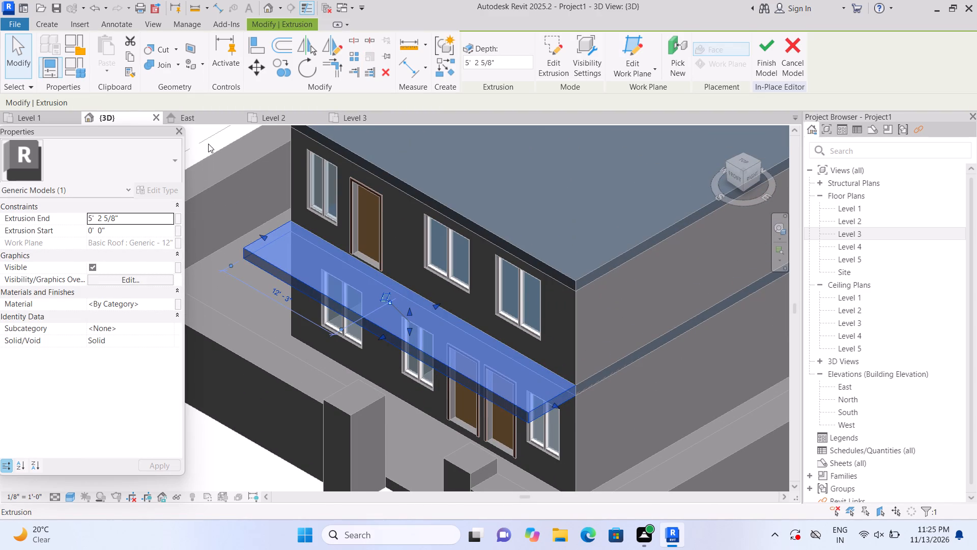
pyautogui.click(208, 143)
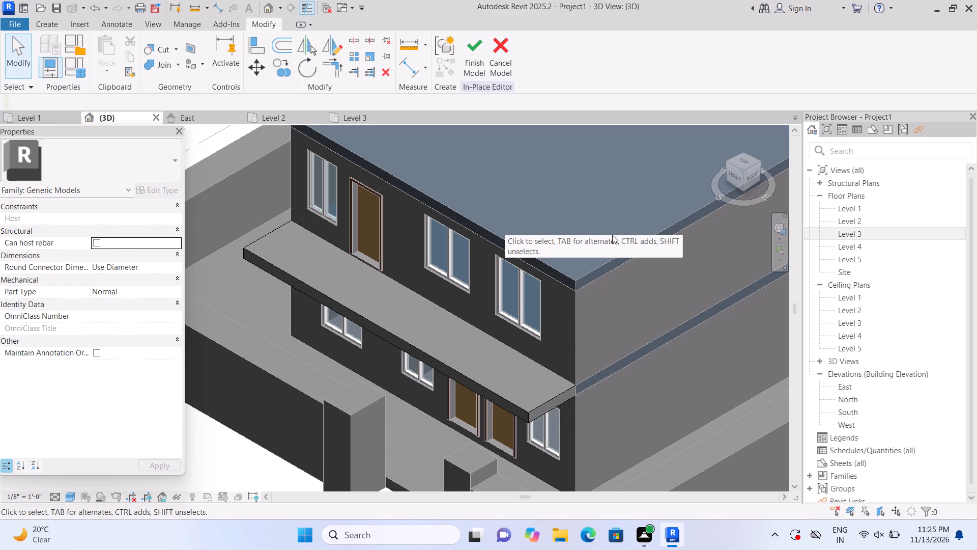
# Create a 6" deep extrusion from a 31'-6" by 1'-0" rectangle on the front face of the top roof slab.
pyautogui.doubleClick(737, 174)
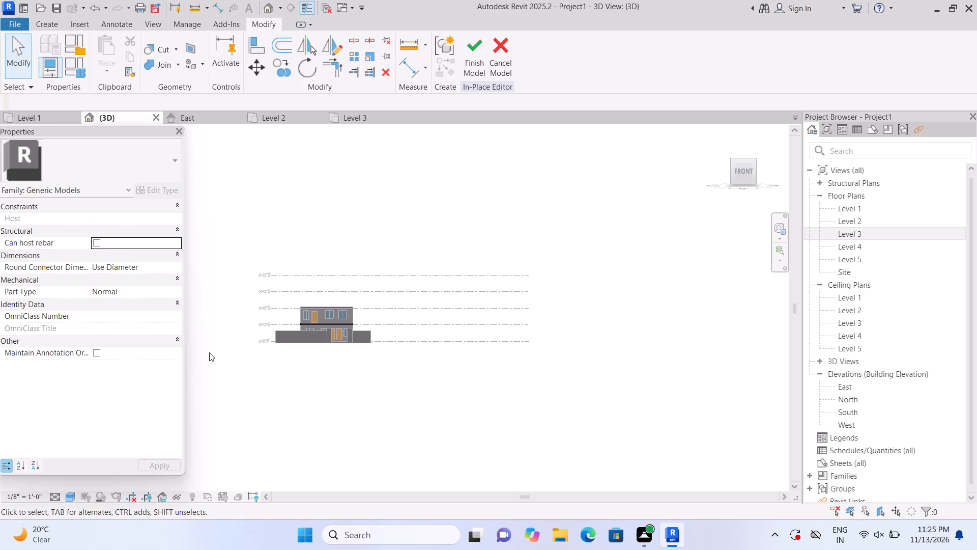
pyautogui.scroll(7, 250, 349)
pyautogui.scroll(7, 308, 353)
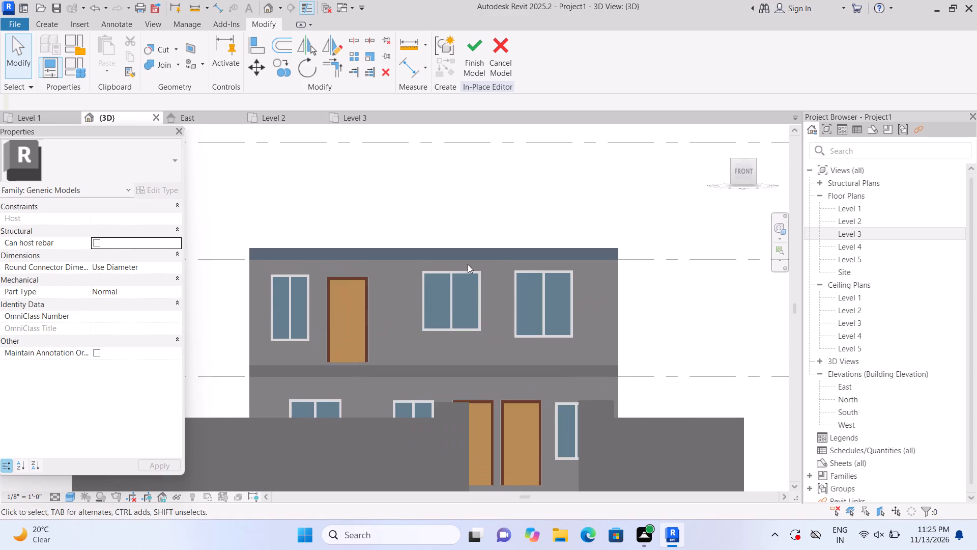
pyautogui.click(51, 18)
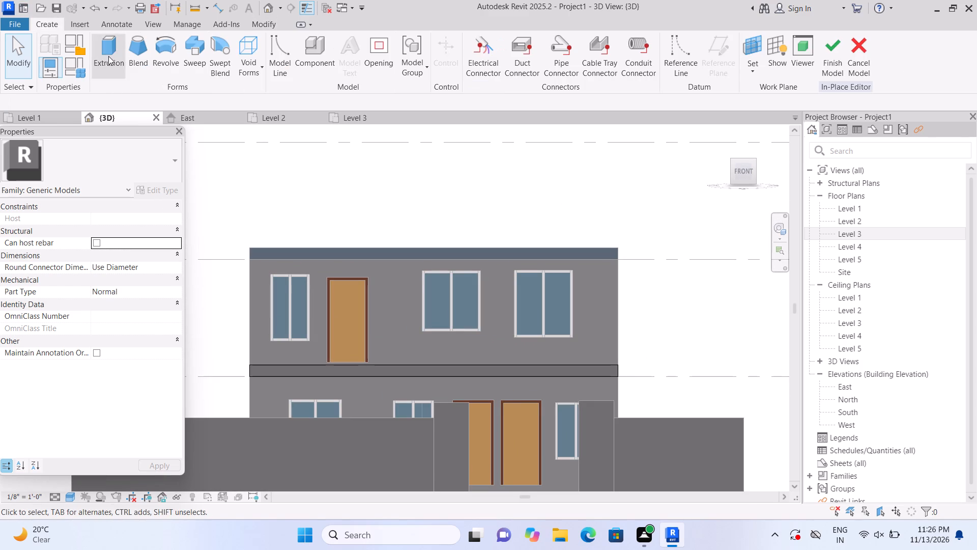
pyautogui.moveTo(109, 56); pyautogui.dragTo(113, 56)
pyautogui.click(662, 75)
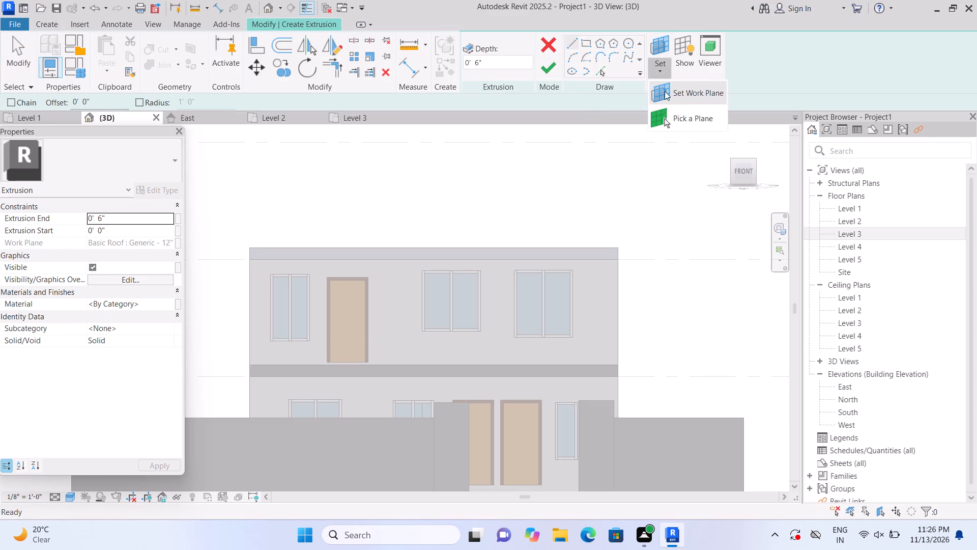
pyautogui.click(668, 117)
pyautogui.scroll(1, 543, 231)
pyautogui.moveTo(518, 255); pyautogui.dragTo(573, 190, button='middle')
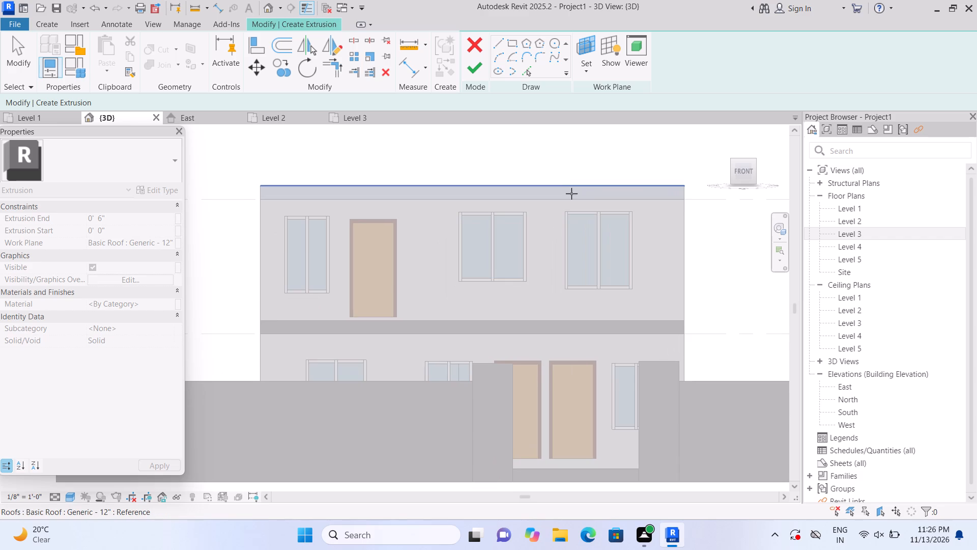
pyautogui.click(563, 193)
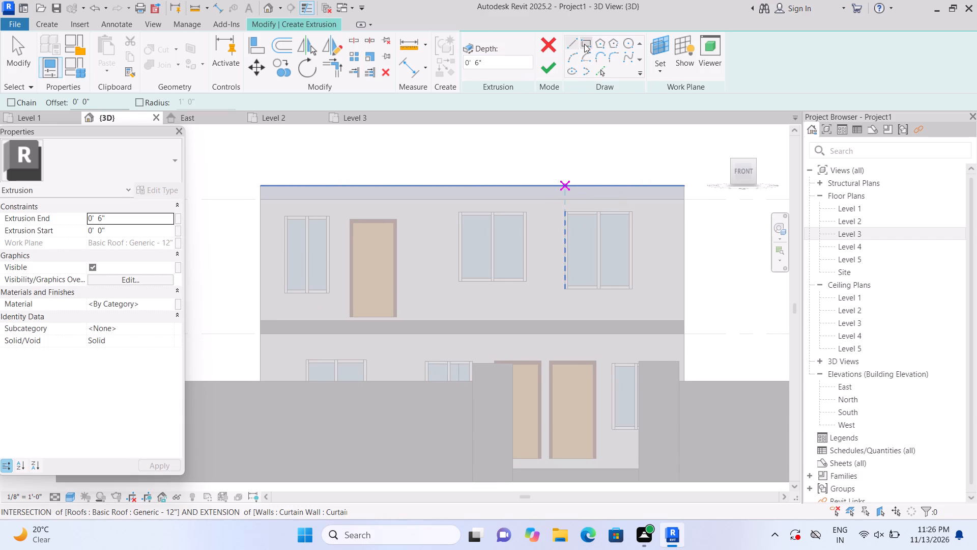
pyautogui.click(585, 42)
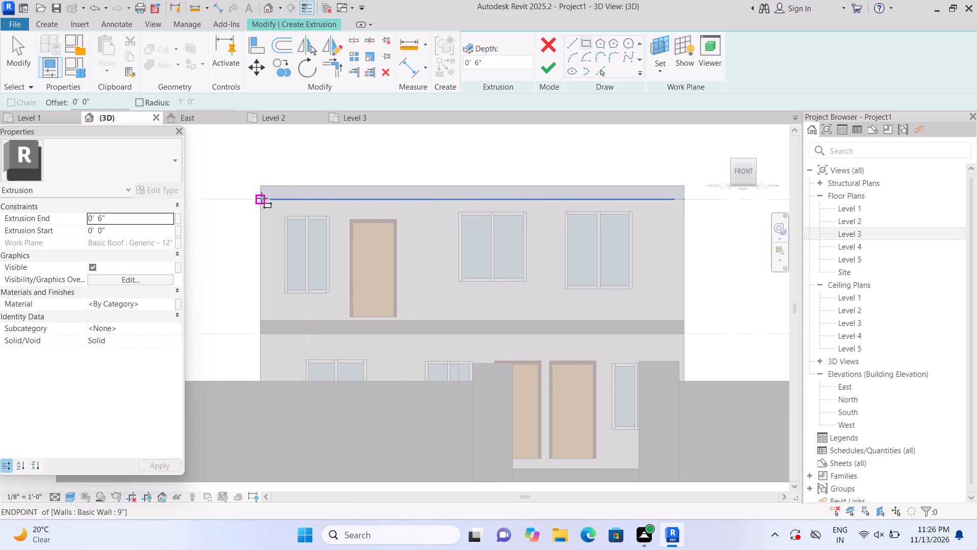
pyautogui.click(262, 198)
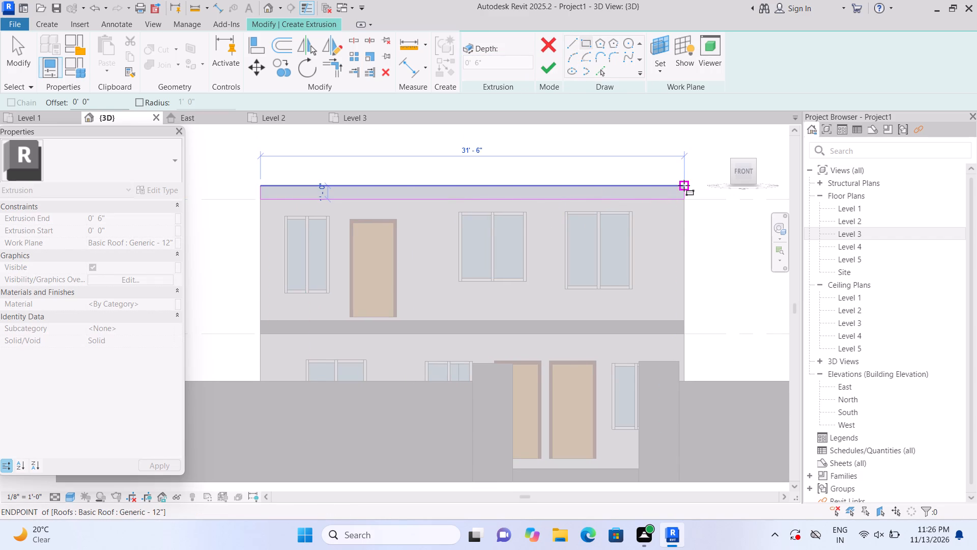
pyautogui.click(684, 185)
pyautogui.click(547, 65)
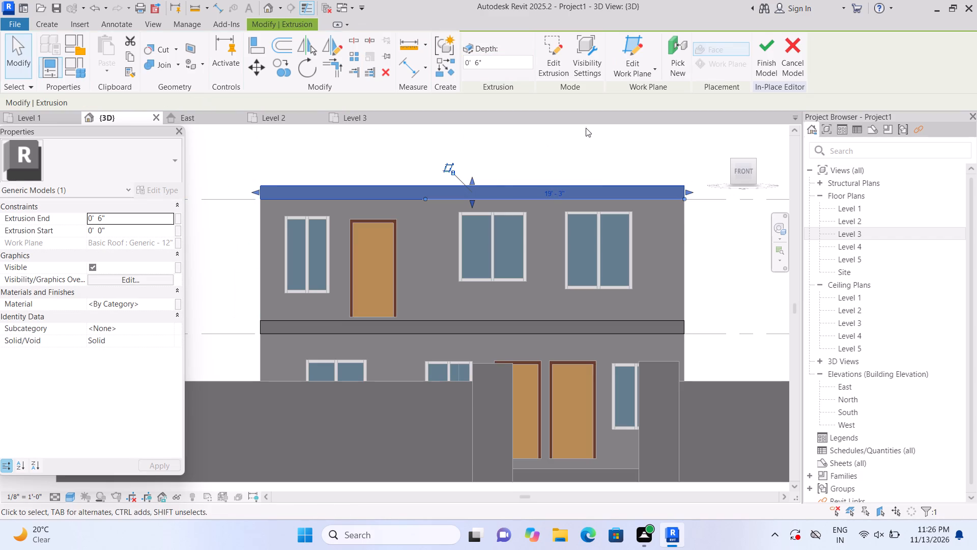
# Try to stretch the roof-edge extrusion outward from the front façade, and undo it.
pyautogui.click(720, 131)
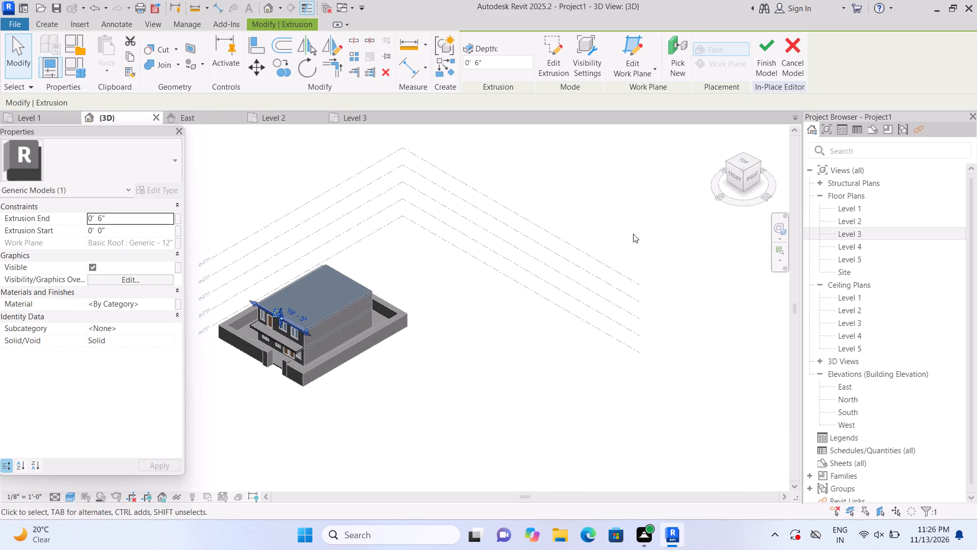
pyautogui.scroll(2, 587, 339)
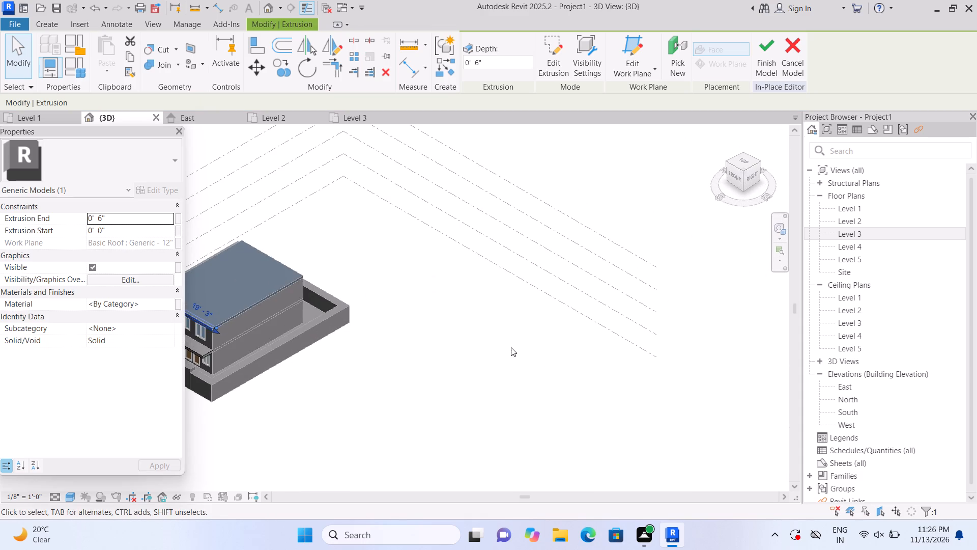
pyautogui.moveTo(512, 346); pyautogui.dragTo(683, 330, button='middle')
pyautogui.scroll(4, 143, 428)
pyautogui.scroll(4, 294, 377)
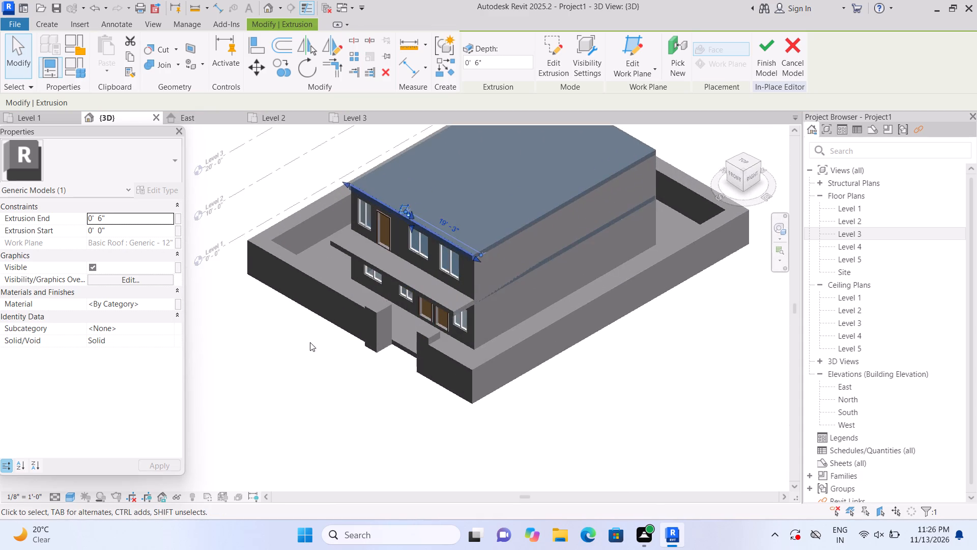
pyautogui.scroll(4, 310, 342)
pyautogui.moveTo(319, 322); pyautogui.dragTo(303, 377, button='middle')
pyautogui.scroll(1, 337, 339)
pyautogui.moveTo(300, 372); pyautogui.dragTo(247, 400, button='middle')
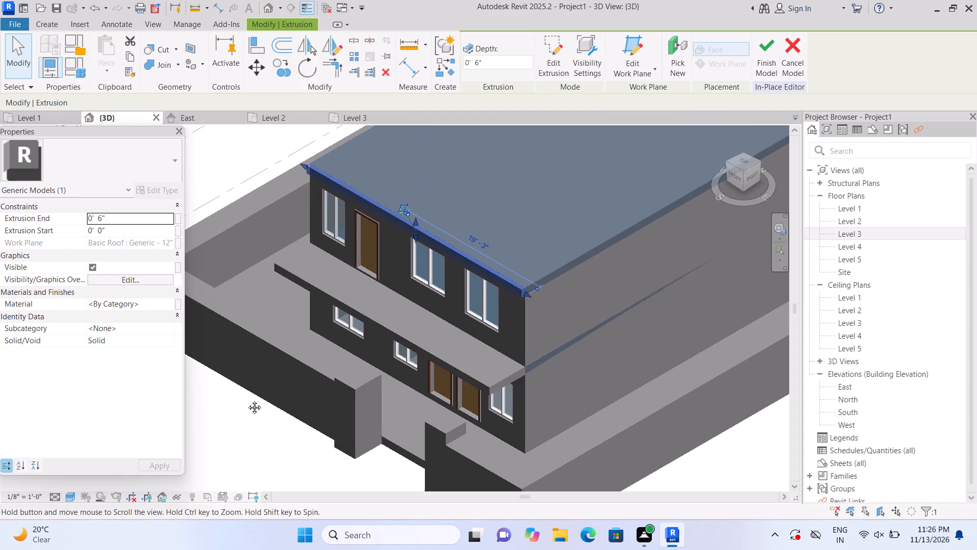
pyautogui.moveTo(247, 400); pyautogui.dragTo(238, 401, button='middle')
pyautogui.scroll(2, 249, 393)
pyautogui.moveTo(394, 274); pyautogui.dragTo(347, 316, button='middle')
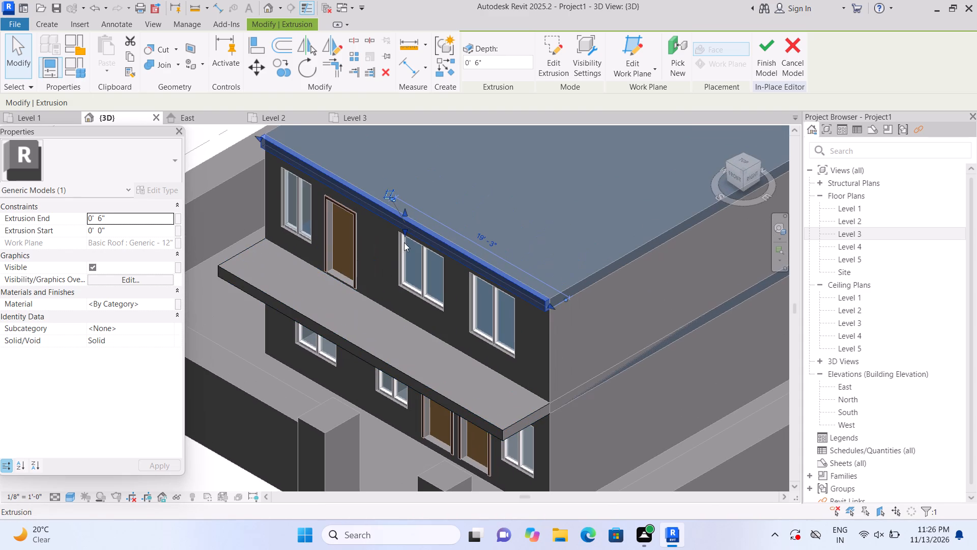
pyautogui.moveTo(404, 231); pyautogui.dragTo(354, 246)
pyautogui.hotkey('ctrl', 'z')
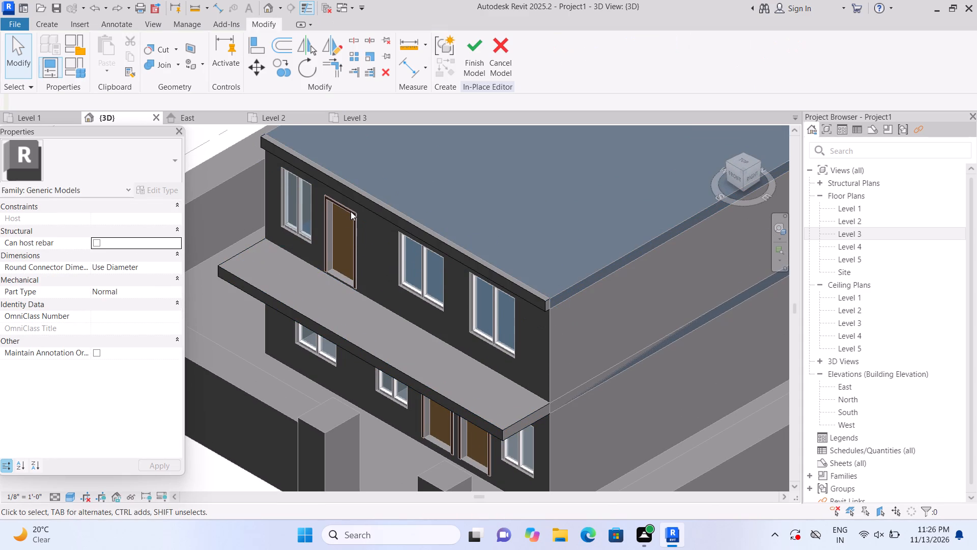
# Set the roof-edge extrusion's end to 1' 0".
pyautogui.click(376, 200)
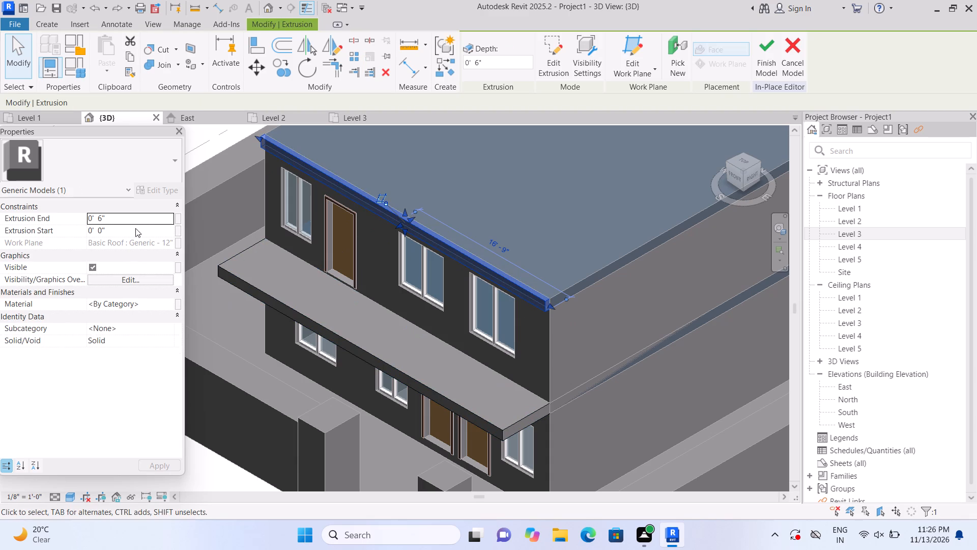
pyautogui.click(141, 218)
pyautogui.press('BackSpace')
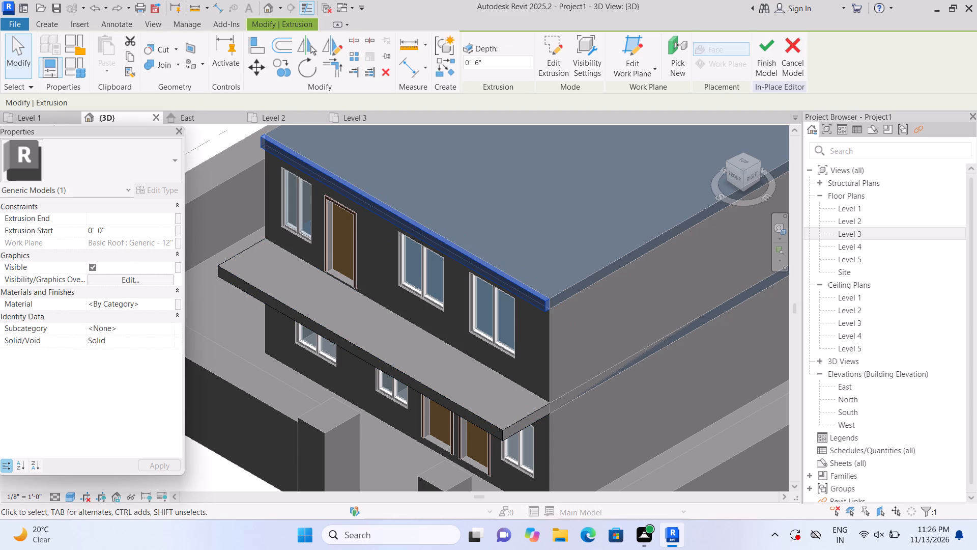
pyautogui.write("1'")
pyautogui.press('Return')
# Extend the roof-edge extrusion outward from the front façade to a depth of about 6' 0 5/16".
pyautogui.moveTo(395, 228); pyautogui.dragTo(371, 242)
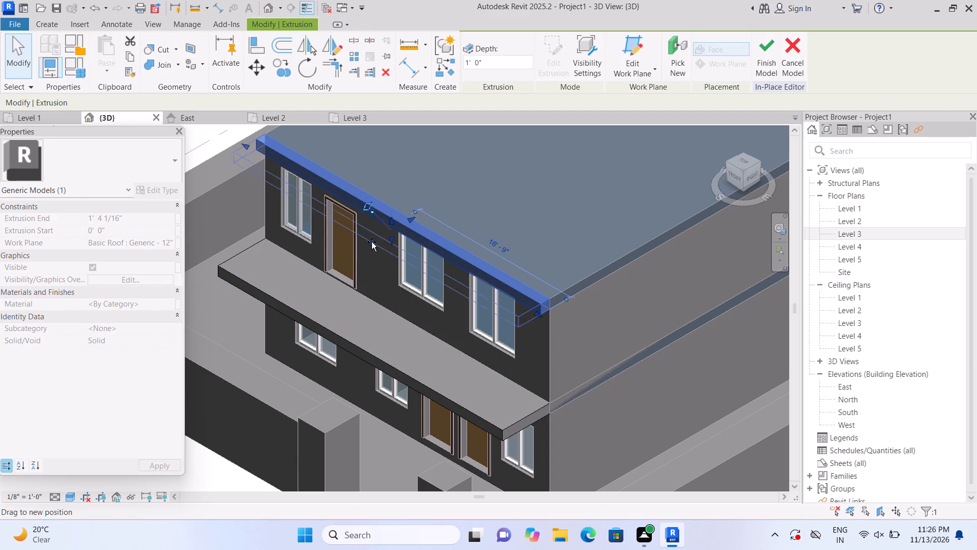
pyautogui.moveTo(371, 242); pyautogui.dragTo(340, 268)
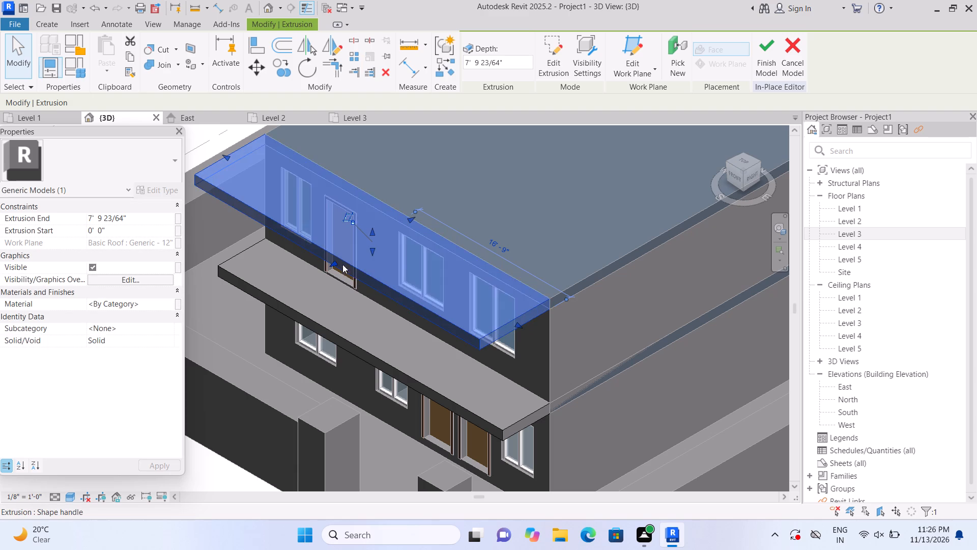
pyautogui.scroll(-2, 355, 254)
pyautogui.click(207, 165)
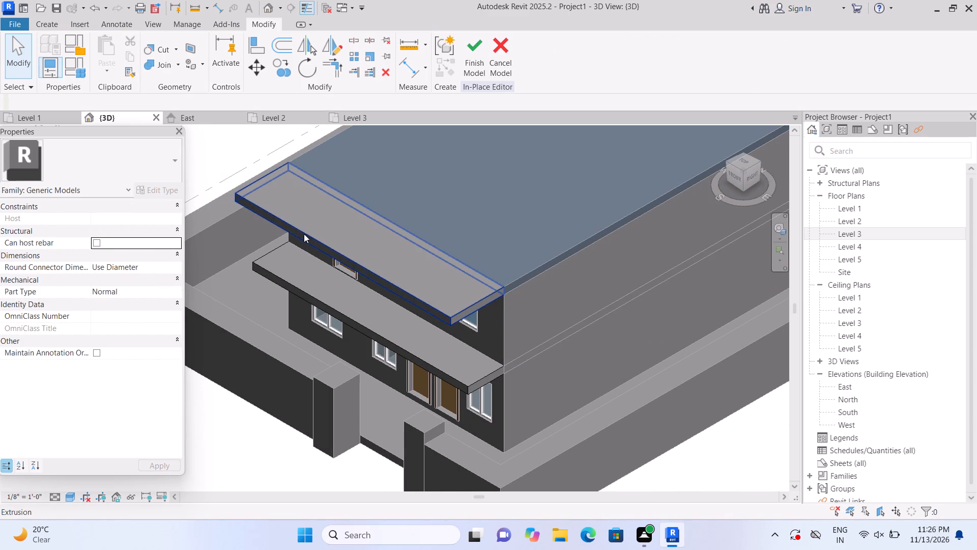
pyautogui.click(304, 234)
pyautogui.moveTo(338, 260); pyautogui.dragTo(353, 249)
pyautogui.doubleClick(219, 139)
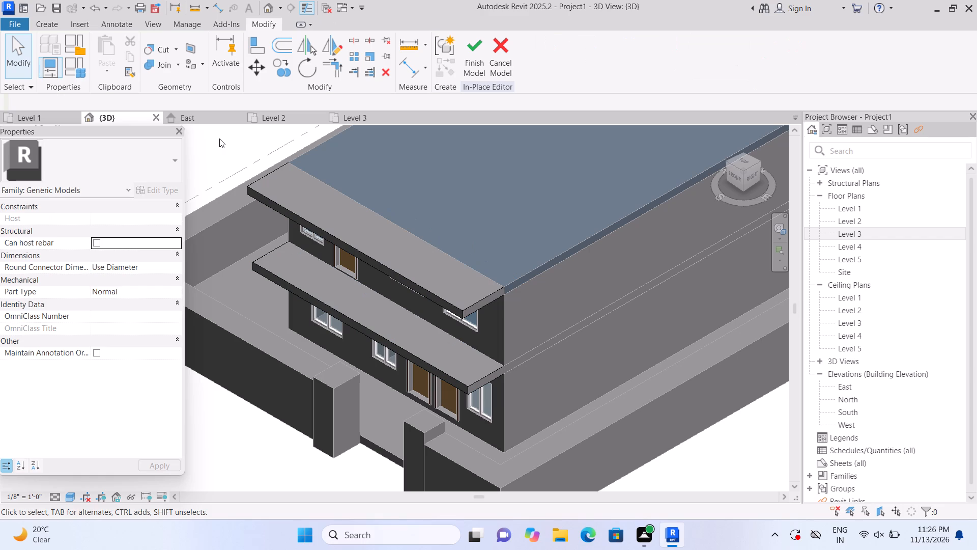
# Extend the mid-level slab extrusion outward to a depth of about 6' 0 5/16".
pyautogui.moveTo(543, 286); pyautogui.dragTo(552, 240, button='middle')
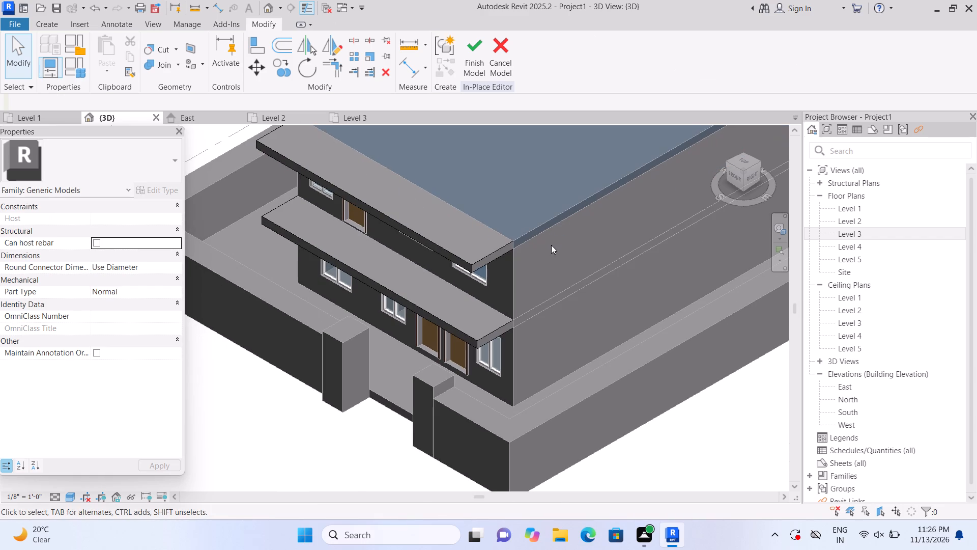
pyautogui.click(435, 315)
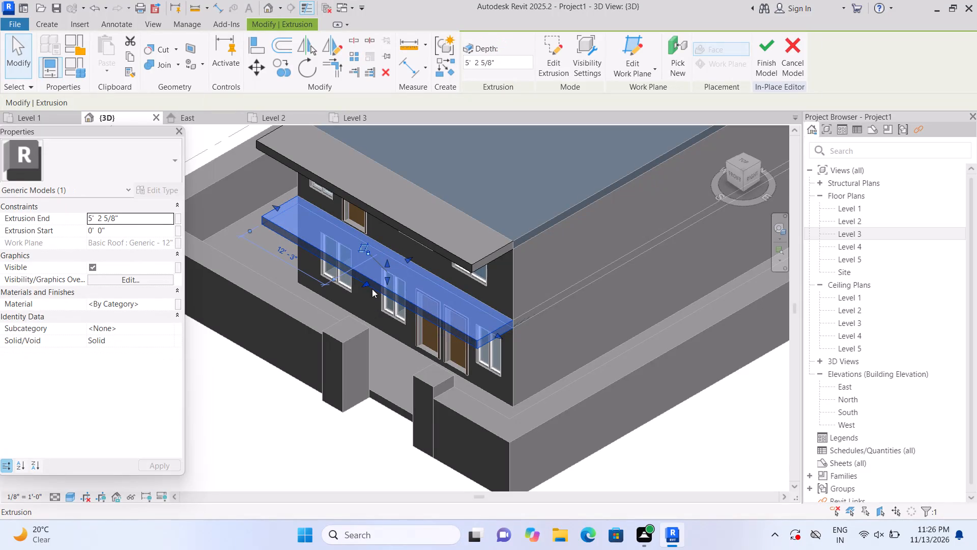
pyautogui.click(366, 282)
pyautogui.click(366, 283)
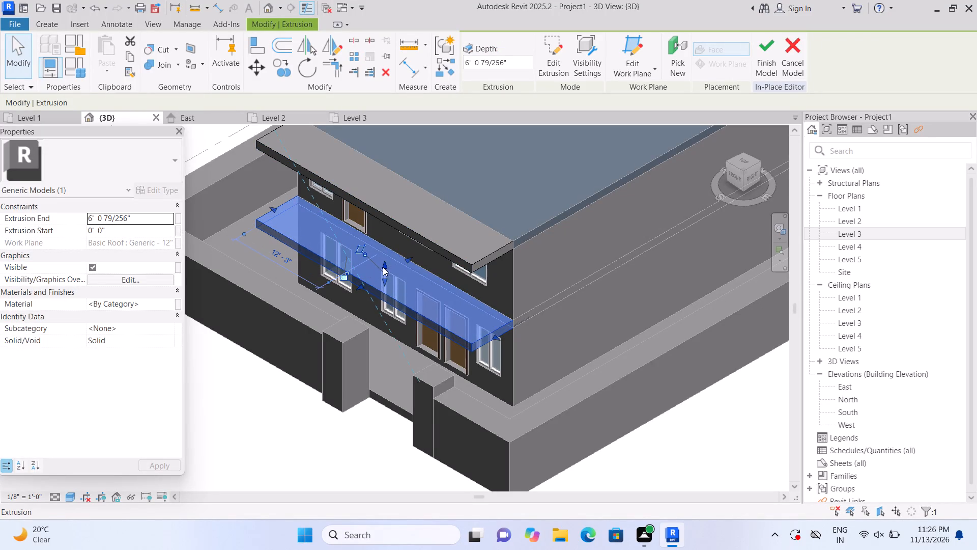
pyautogui.click(331, 433)
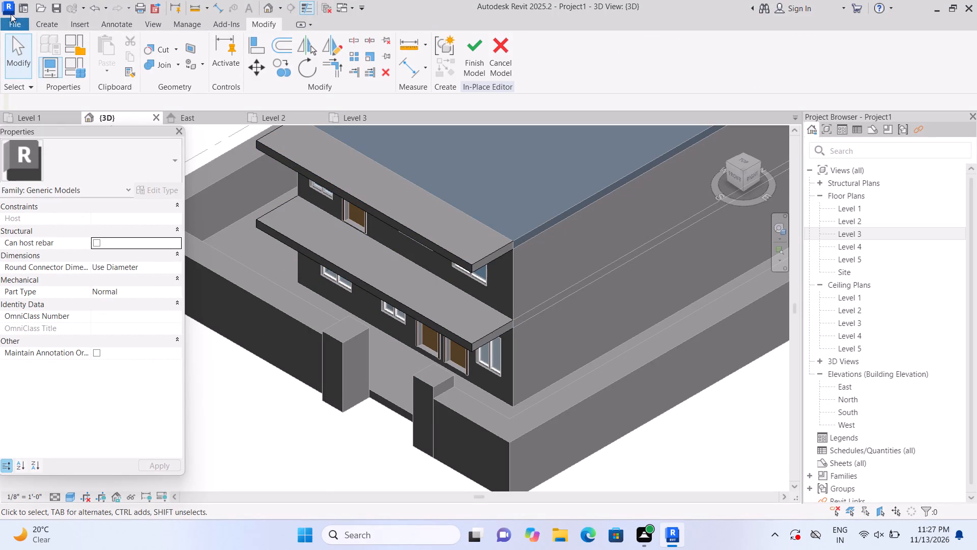
# Create a 6" deep extrusion from a narrow rectangle on the mid-level slab's top face, along the front edge above the ground-floor doors.
pyautogui.click(47, 22)
pyautogui.click(101, 52)
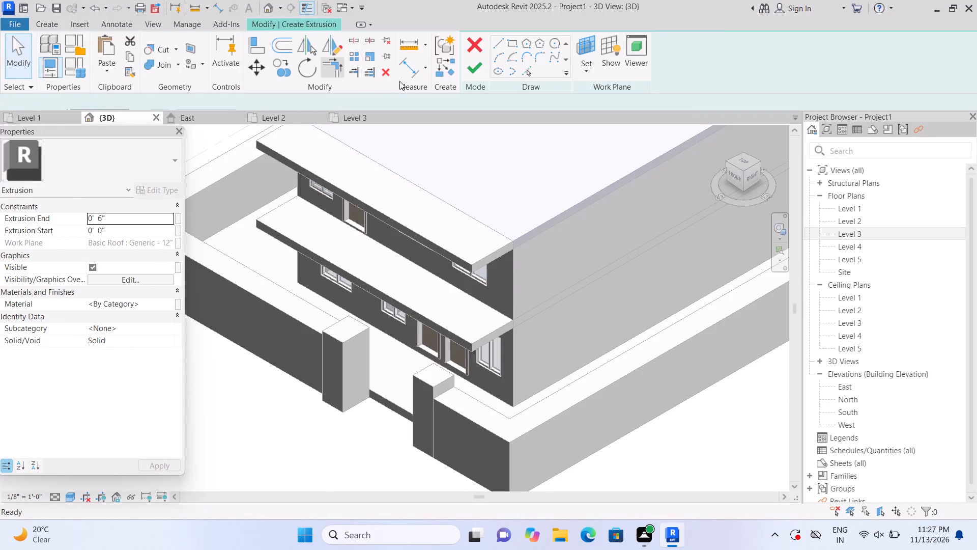
pyautogui.click(660, 70)
pyautogui.click(681, 116)
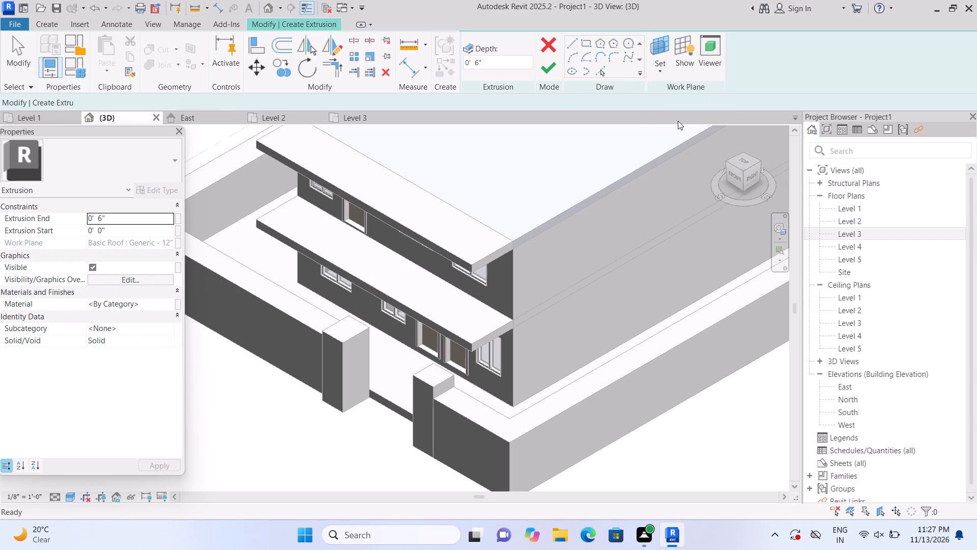
pyautogui.scroll(3, 492, 393)
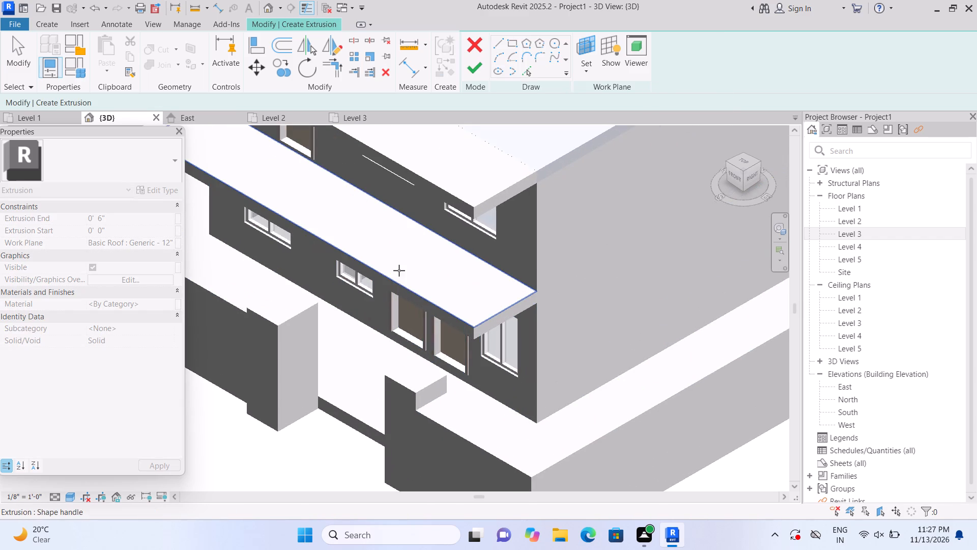
pyautogui.doubleClick(397, 265)
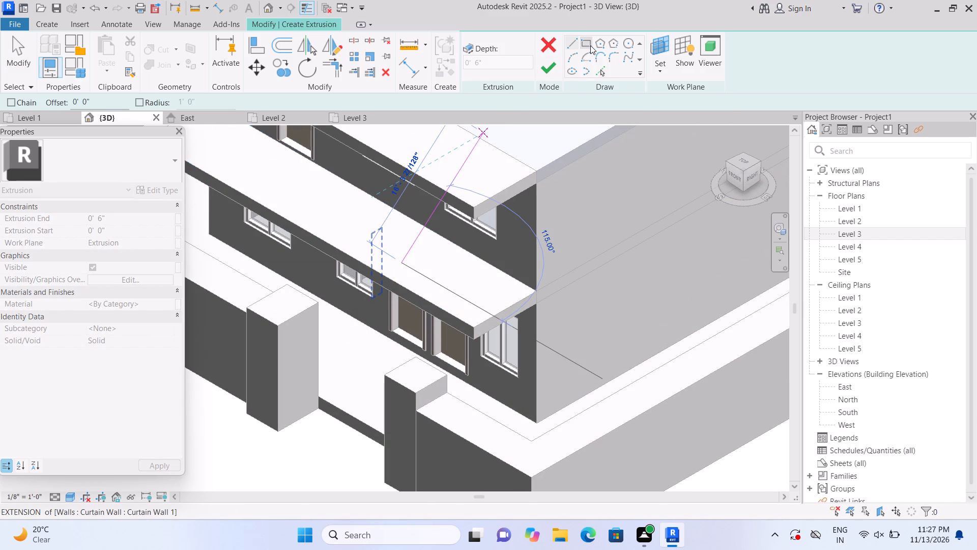
pyautogui.click(590, 45)
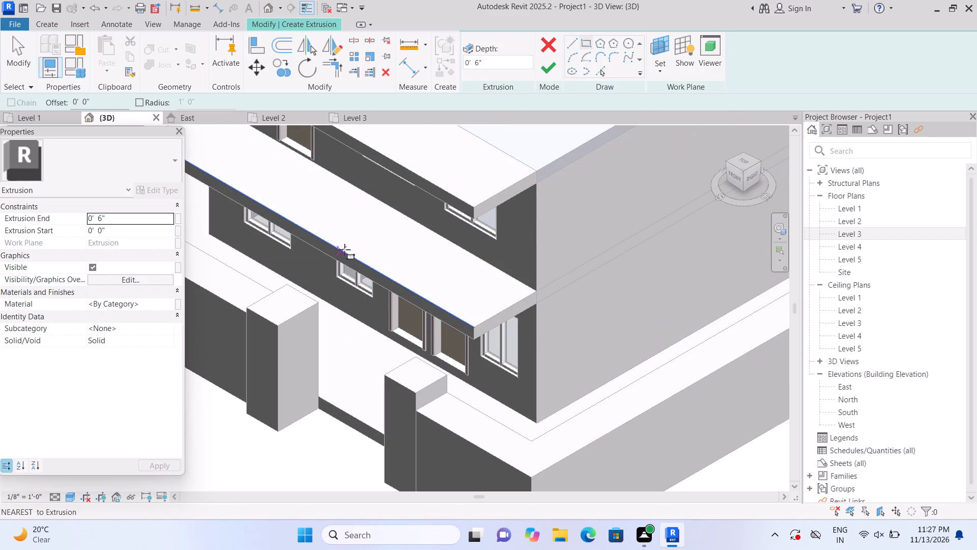
pyautogui.click(318, 234)
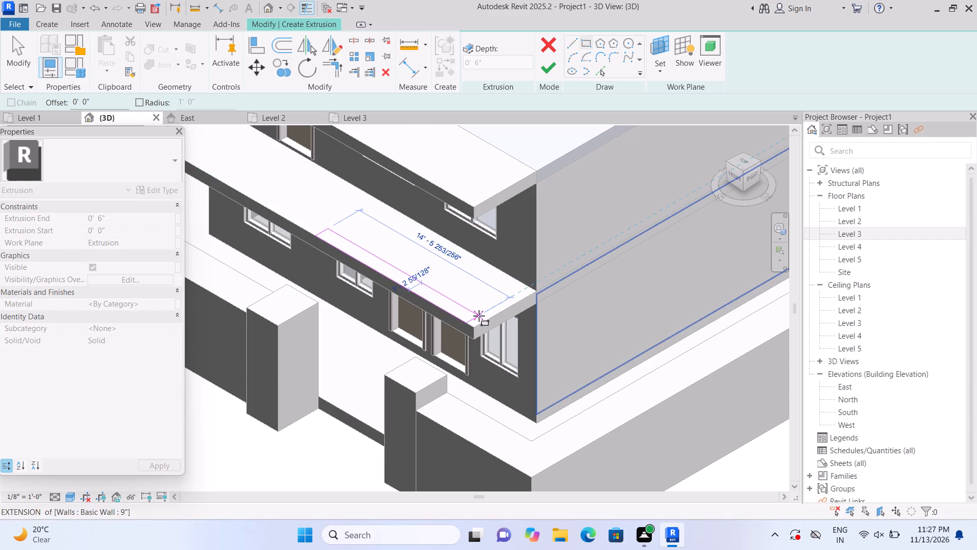
pyautogui.click(486, 320)
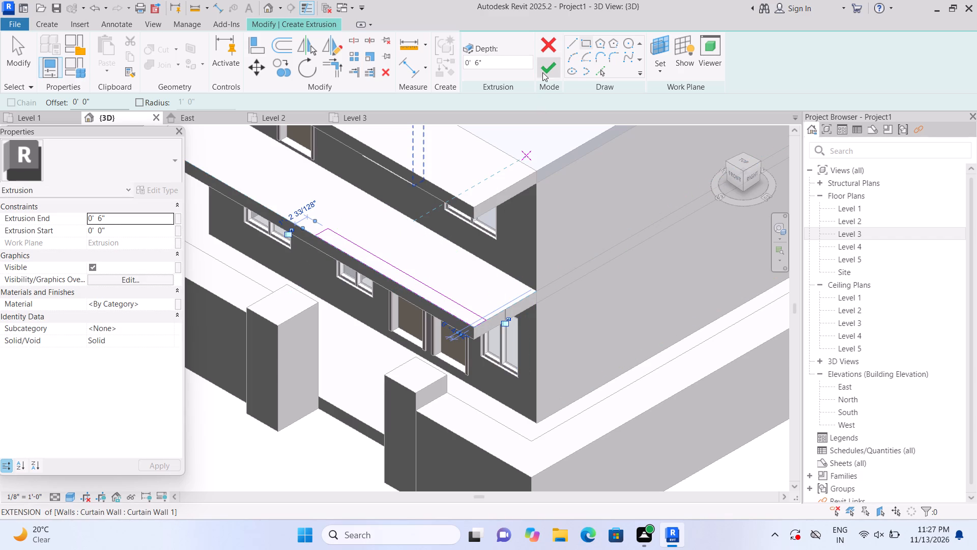
pyautogui.click(543, 72)
# Raise the new strip on the mid-level slab into a parapet about 2' 4" high.
pyautogui.moveTo(399, 265); pyautogui.dragTo(398, 258)
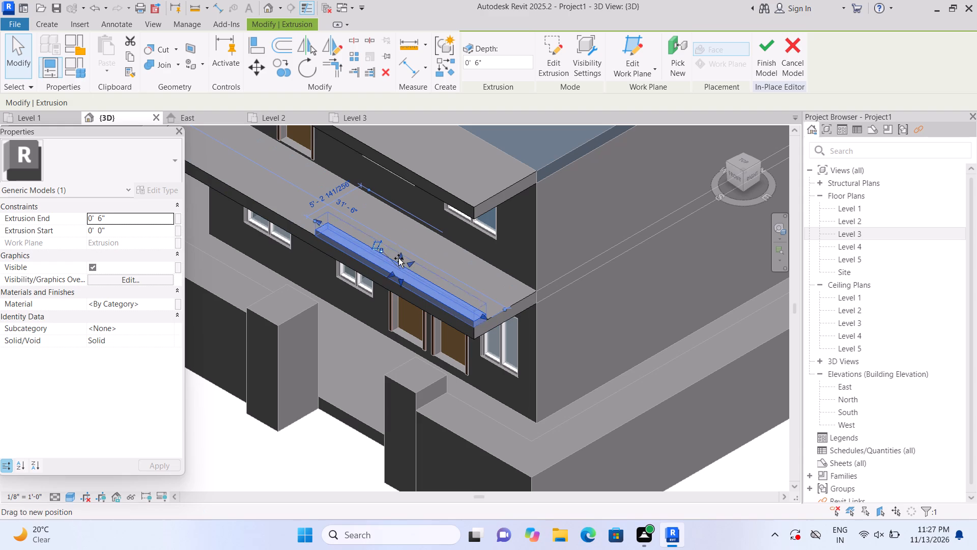
pyautogui.moveTo(398, 258); pyautogui.dragTo(401, 251)
pyautogui.click(401, 251)
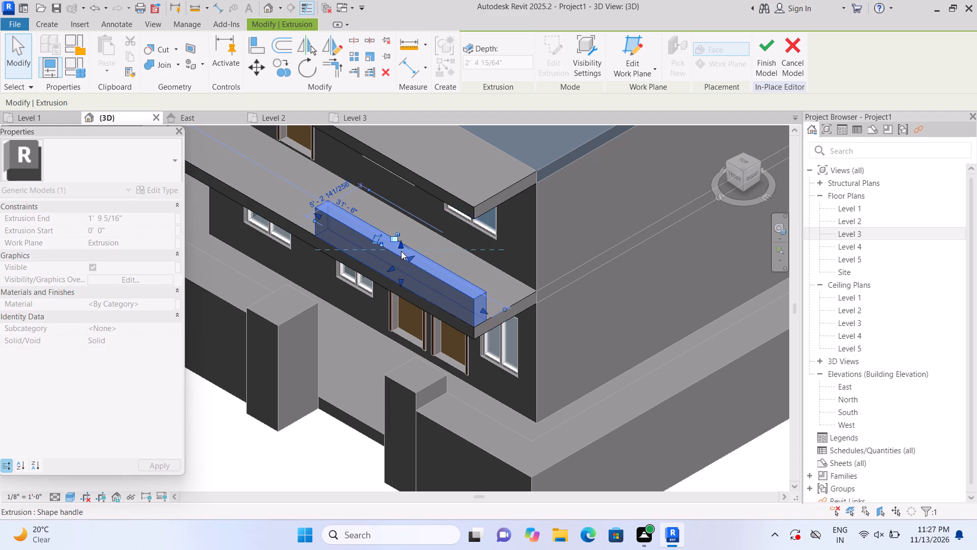
pyautogui.press('Escape')
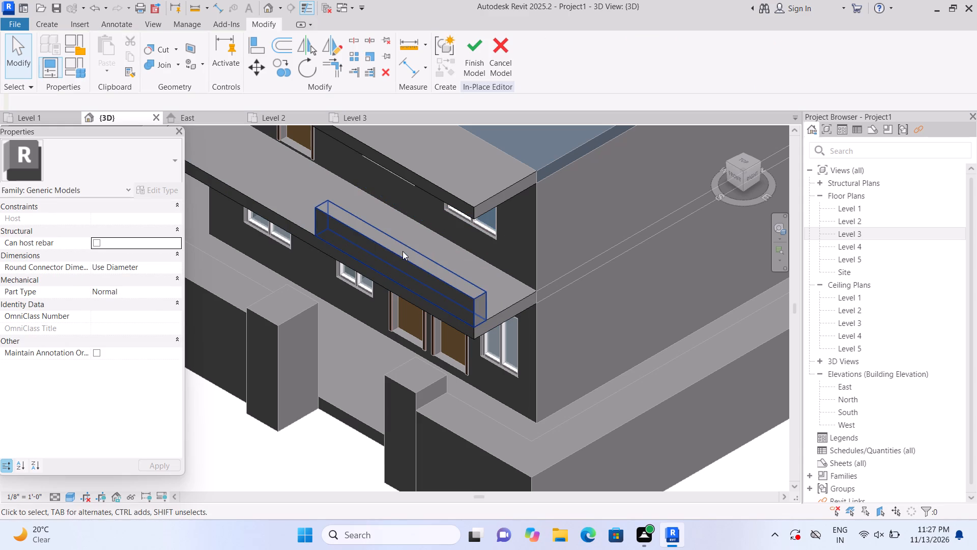
# Shorten the projecting roof-edge slab to a depth of about 4' 10".
pyautogui.click(463, 198)
pyautogui.scroll(-3, 390, 188)
pyautogui.moveTo(342, 174); pyautogui.dragTo(347, 182, button='middle')
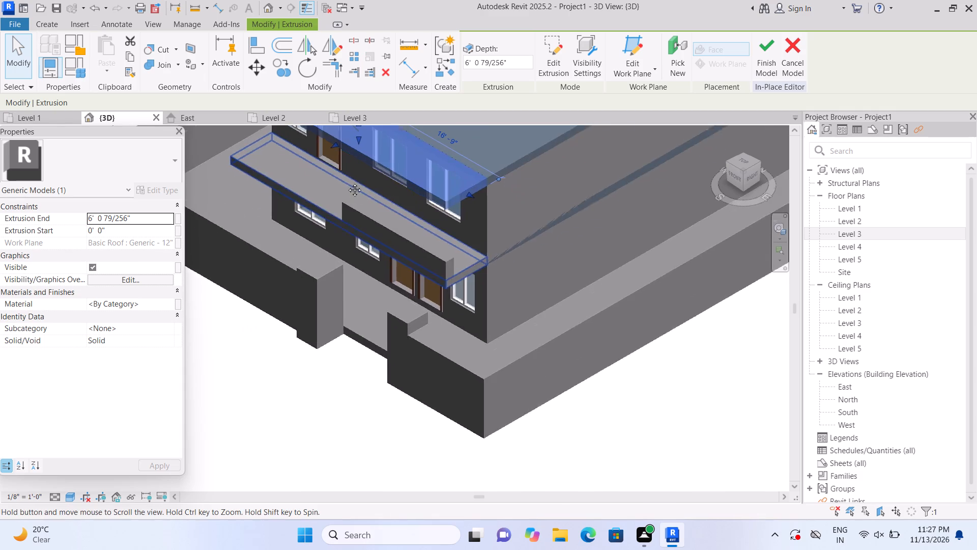
pyautogui.moveTo(347, 182); pyautogui.dragTo(356, 211, button='middle')
pyautogui.scroll(2, 352, 199)
pyautogui.moveTo(346, 177); pyautogui.dragTo(357, 168)
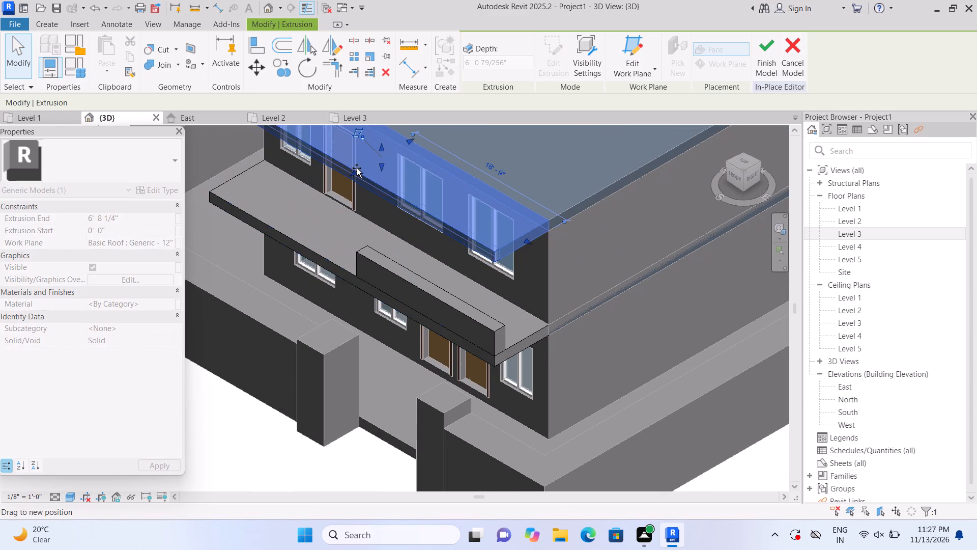
pyautogui.moveTo(357, 168); pyautogui.dragTo(363, 164)
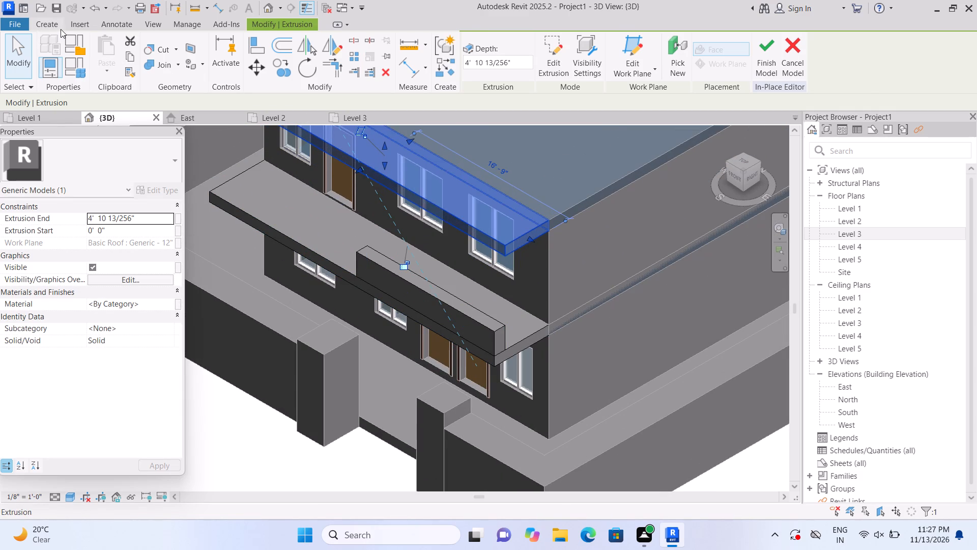
# Create a 6" deep extrusion from a small rectangle on the parapet's top face, at its end near the building corner.
pyautogui.click(55, 26)
pyautogui.click(111, 56)
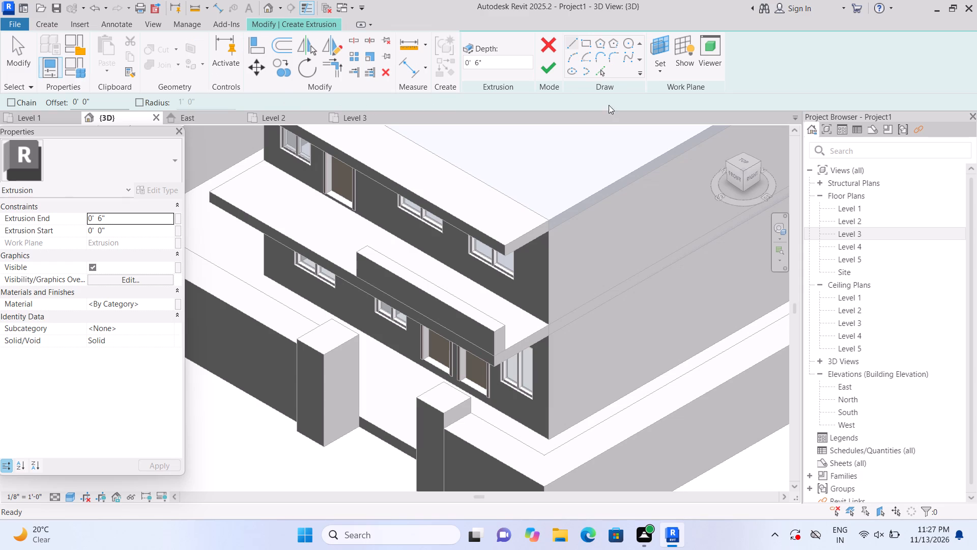
pyautogui.click(662, 72)
pyautogui.click(672, 122)
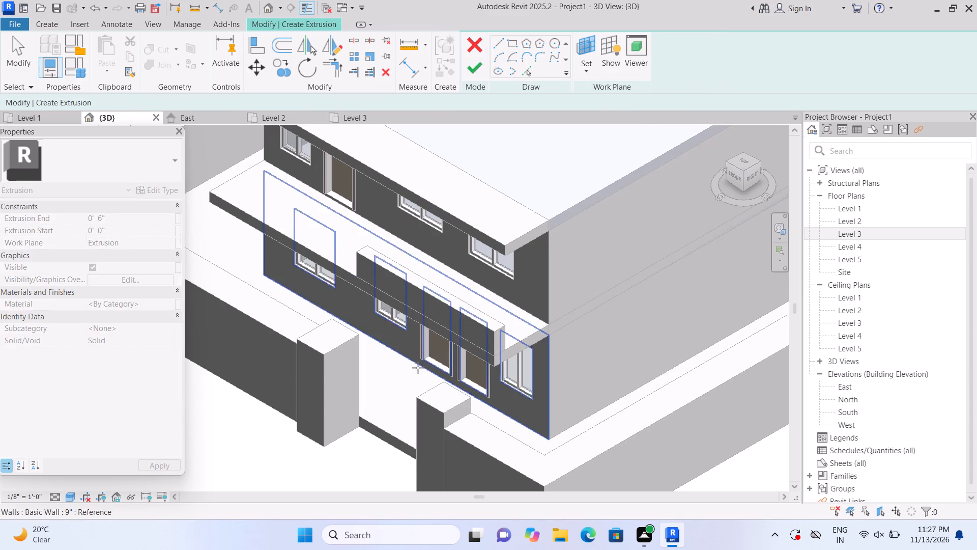
pyautogui.scroll(3, 418, 368)
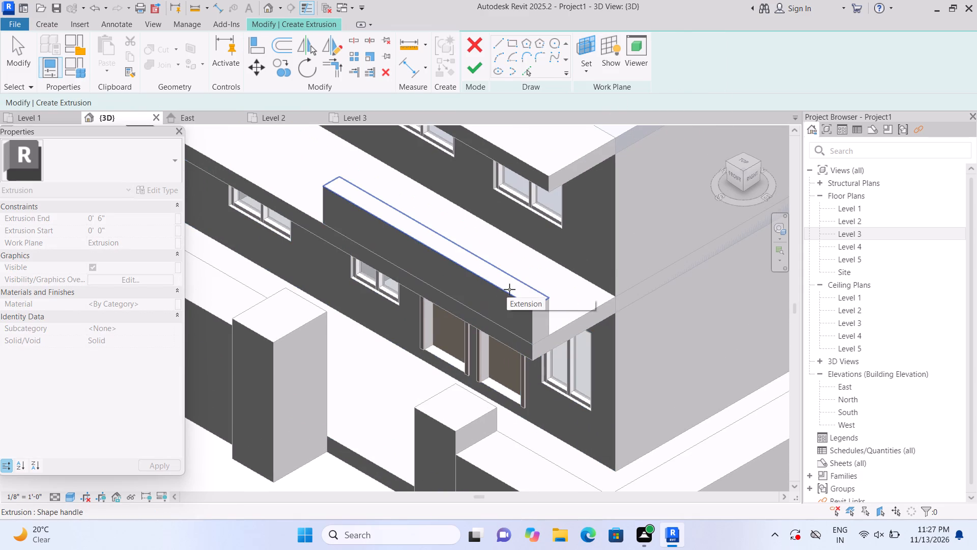
pyautogui.click(509, 289)
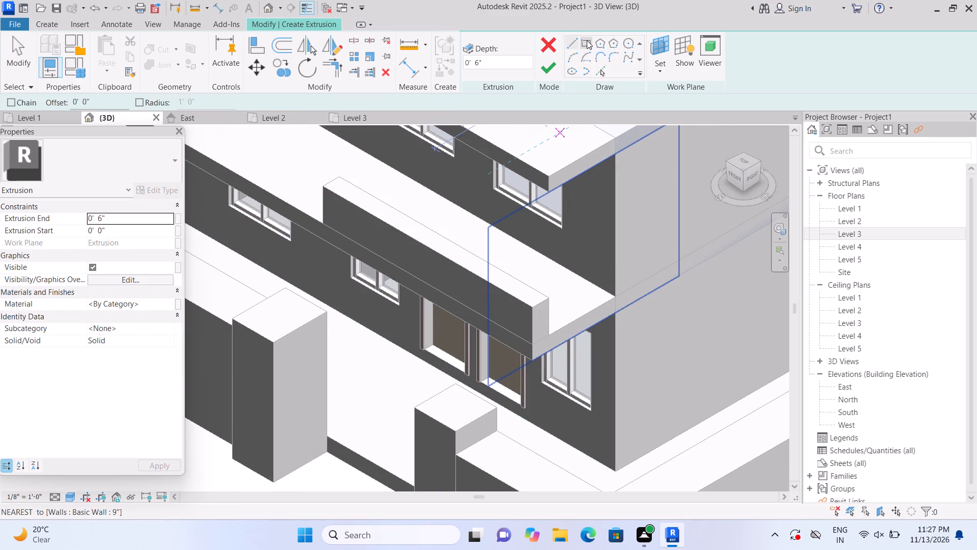
pyautogui.click(587, 40)
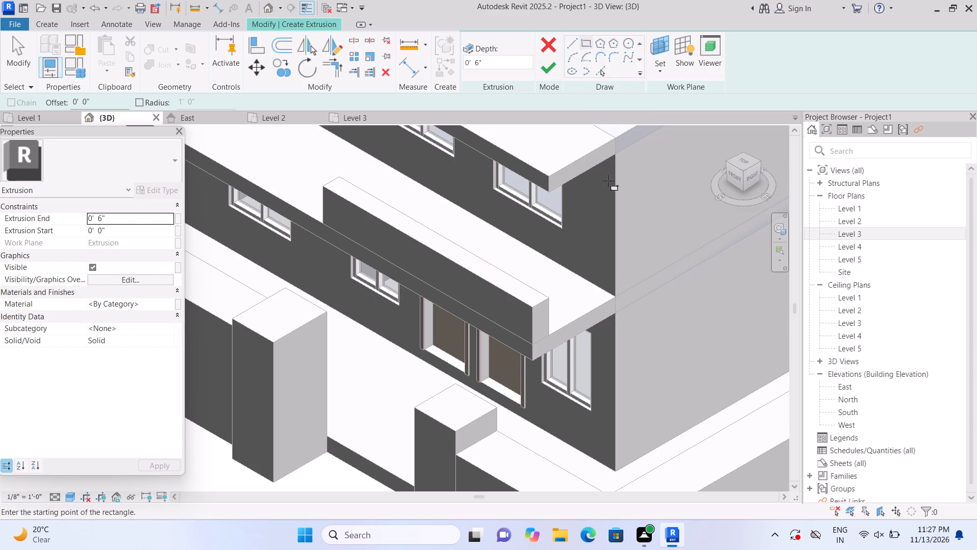
pyautogui.scroll(1, 470, 280)
pyautogui.click(514, 275)
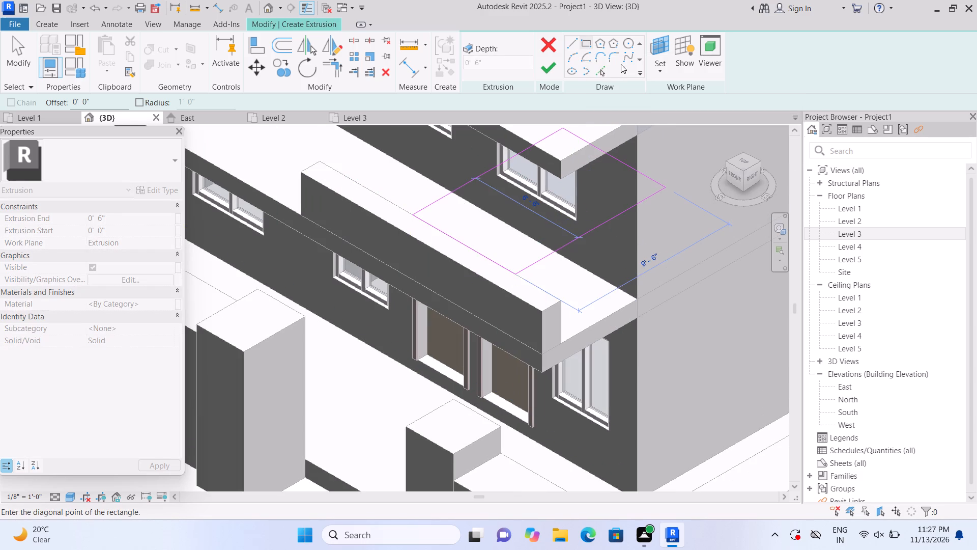
pyautogui.doubleClick(583, 43)
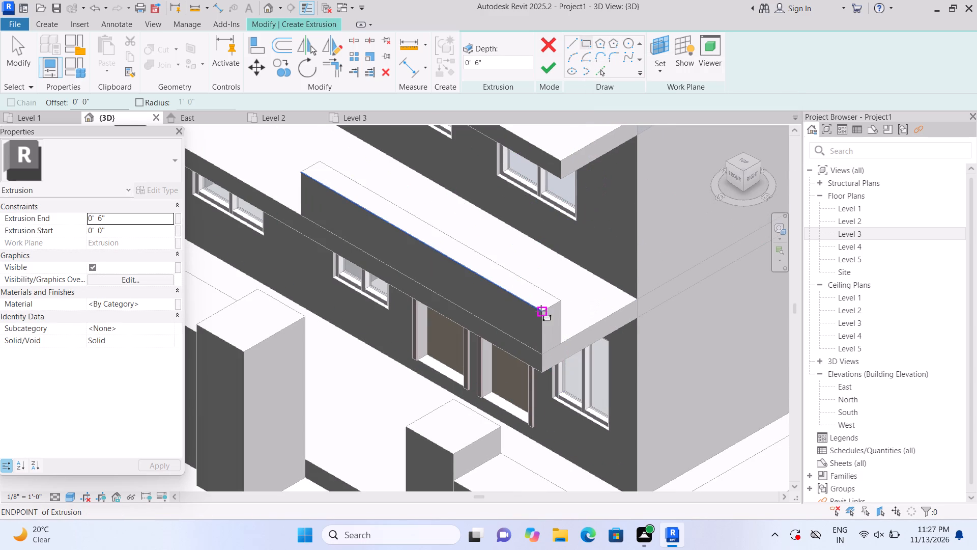
pyautogui.click(540, 311)
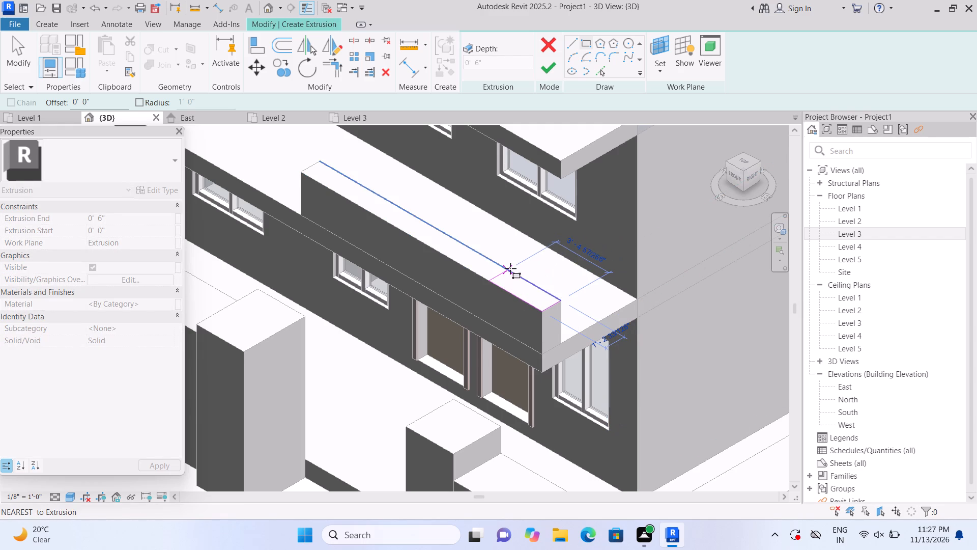
pyautogui.scroll(1, 510, 269)
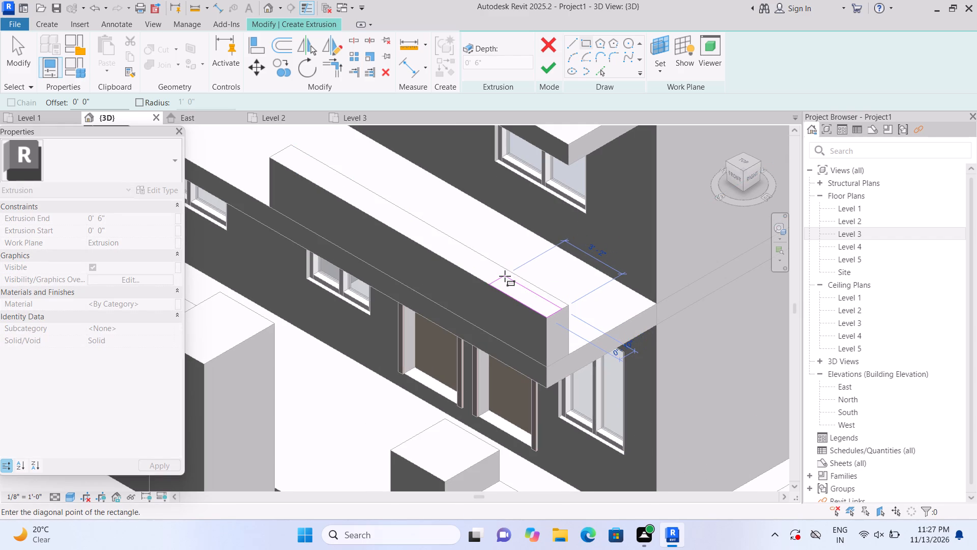
pyautogui.click(503, 279)
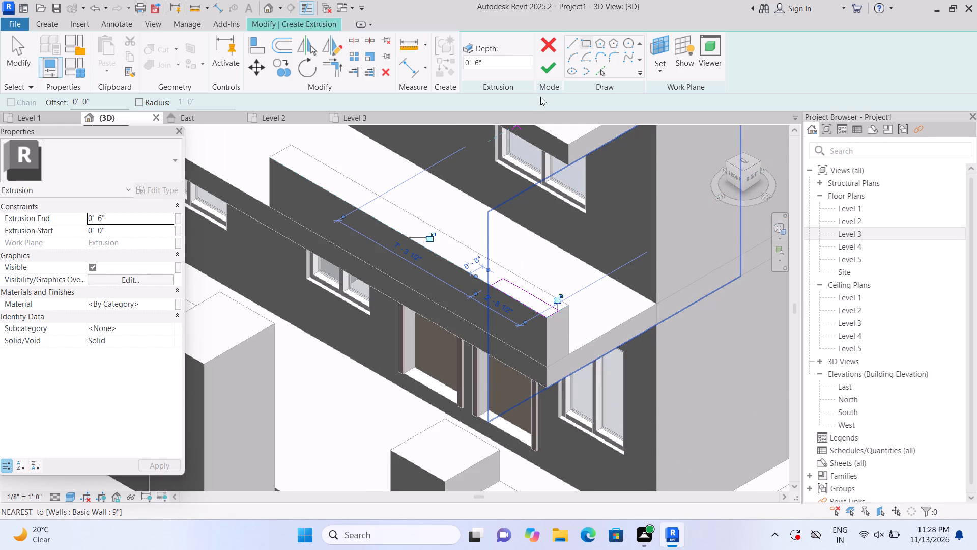
pyautogui.click(544, 70)
# Raise the small block on the parapet into a pillar about 8' 0 9/16" high, reaching up to the roof-edge slab.
pyautogui.moveTo(535, 240); pyautogui.dragTo(519, 288, button='middle')
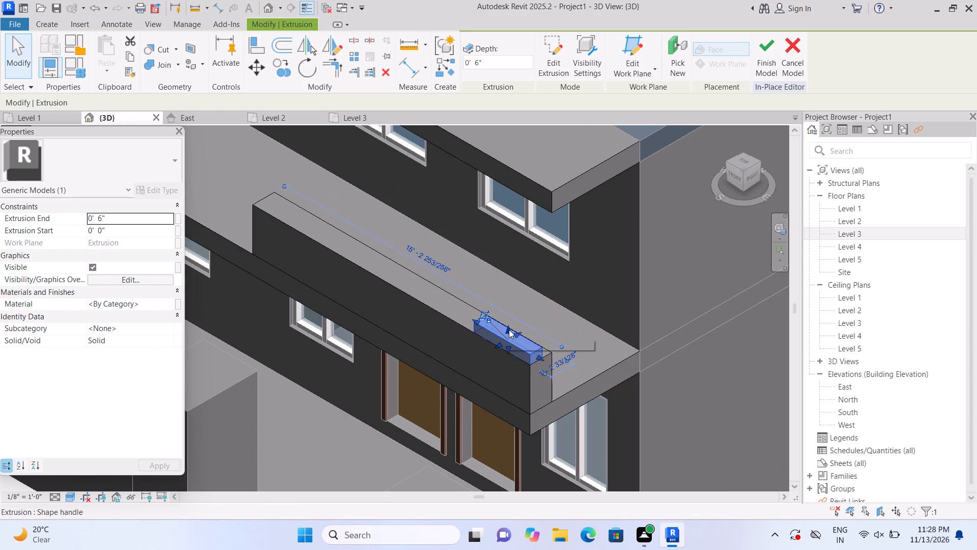
pyautogui.moveTo(509, 329); pyautogui.dragTo(524, 183)
pyautogui.scroll(1, 526, 216)
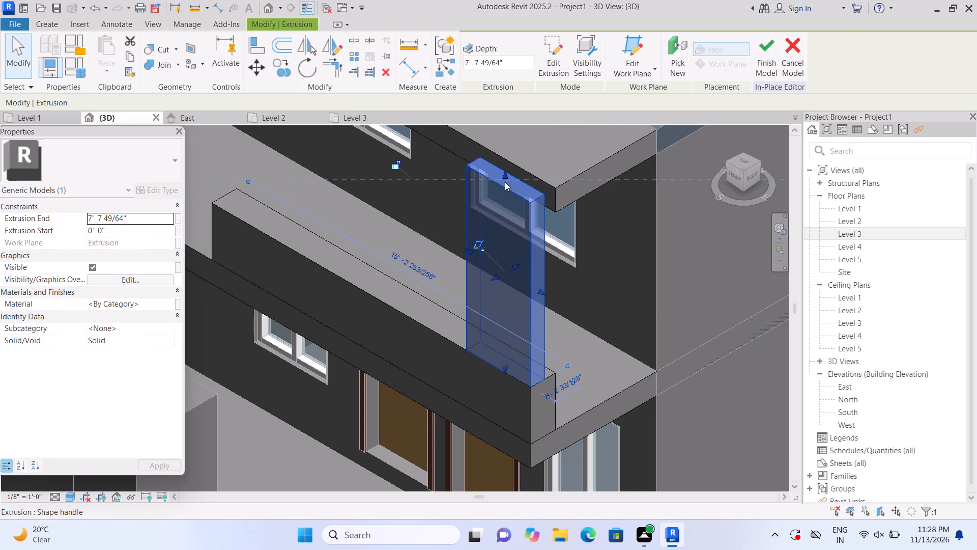
pyautogui.click(503, 173)
pyautogui.click(505, 170)
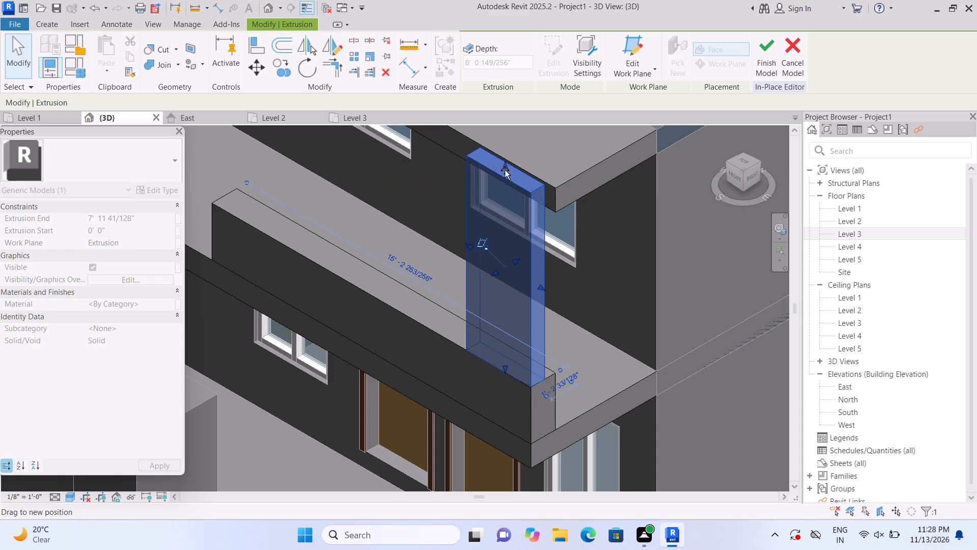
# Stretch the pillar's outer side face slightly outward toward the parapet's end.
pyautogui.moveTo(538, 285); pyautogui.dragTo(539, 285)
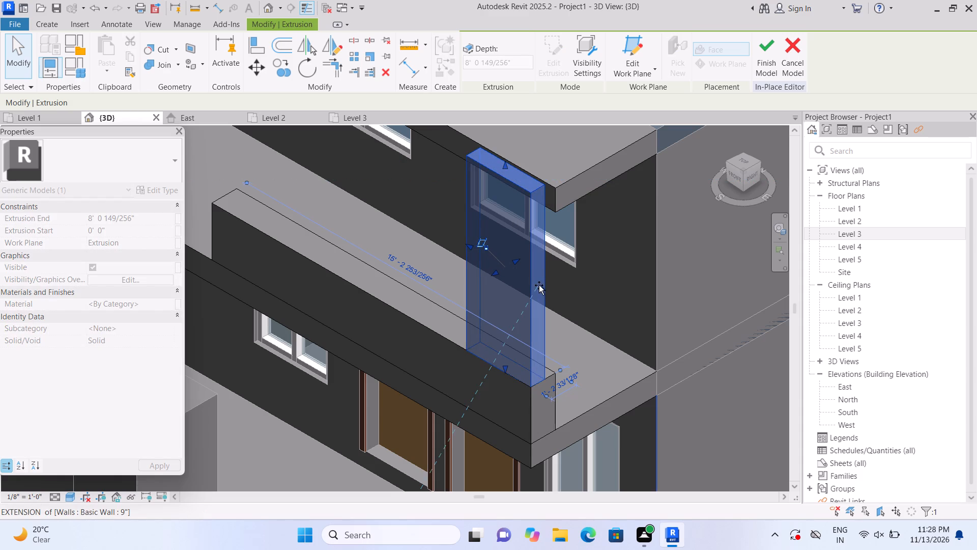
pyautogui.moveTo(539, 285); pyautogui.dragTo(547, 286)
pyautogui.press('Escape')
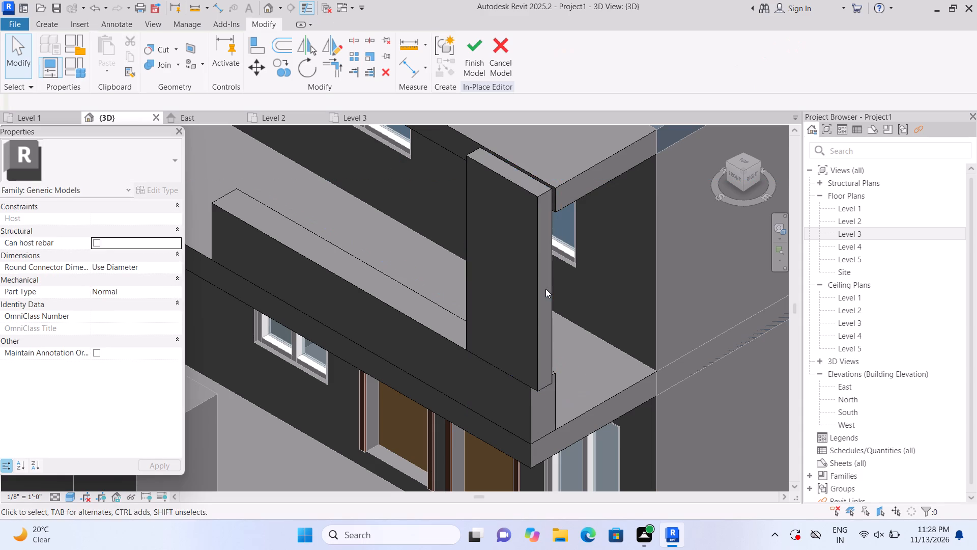
# Pull the pillar's outer side face inward to line up with the end of the roof-edge slab.
pyautogui.scroll(-5, 545, 290)
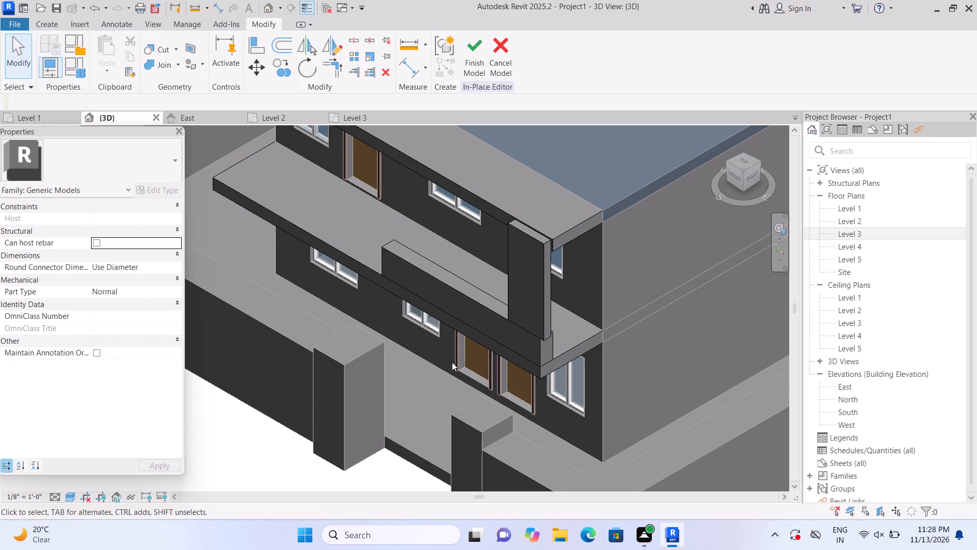
pyautogui.moveTo(449, 356); pyautogui.dragTo(572, 328, button='middle')
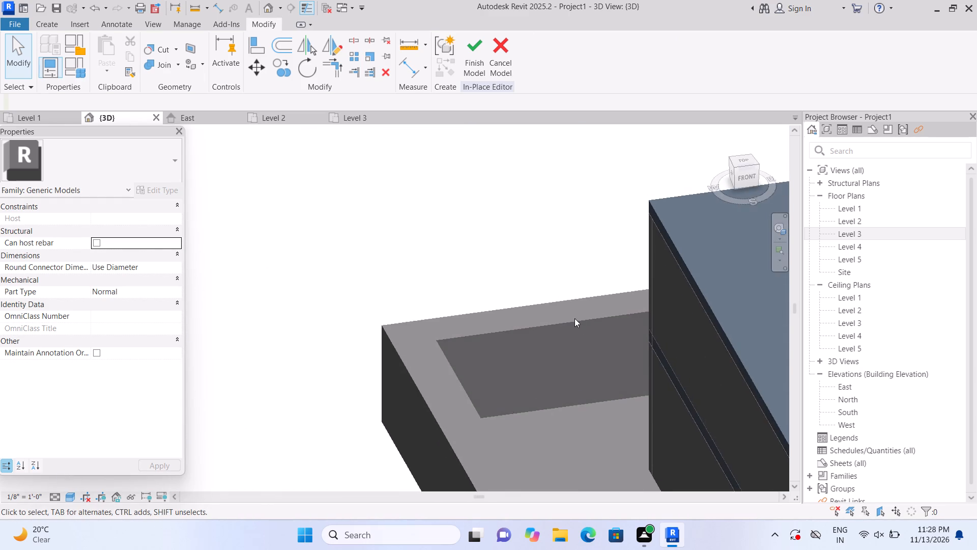
pyautogui.scroll(-6, 571, 316)
pyautogui.moveTo(569, 306); pyautogui.dragTo(385, 287, button='middle')
pyautogui.keyDown('shift'); pyautogui.moveTo(384, 297); pyautogui.dragTo(495, 339, button='middle'); pyautogui.keyUp('shift')
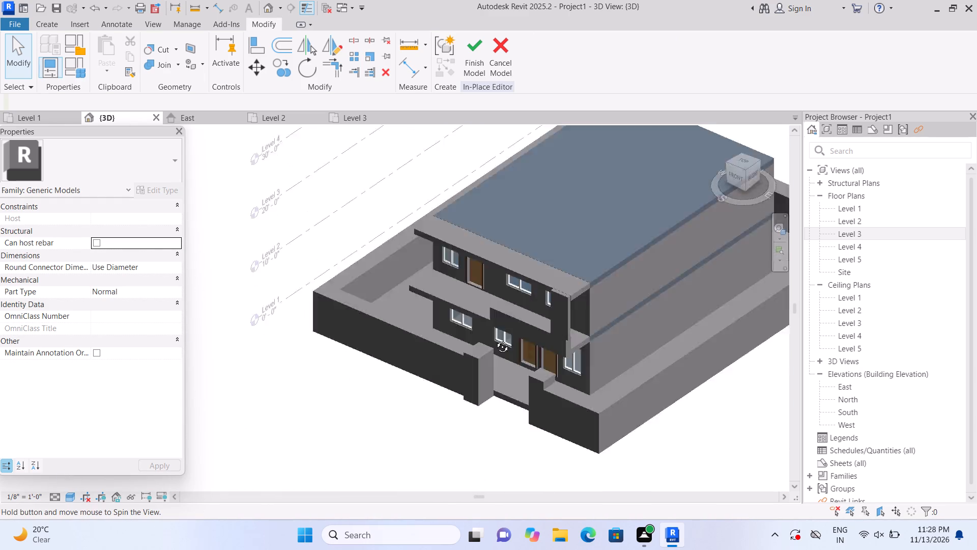
pyautogui.keyDown('shift'); pyautogui.moveTo(495, 339); pyautogui.dragTo(599, 316, button='middle'); pyautogui.keyUp('shift')
pyautogui.moveTo(568, 299); pyautogui.dragTo(224, 206, button='middle')
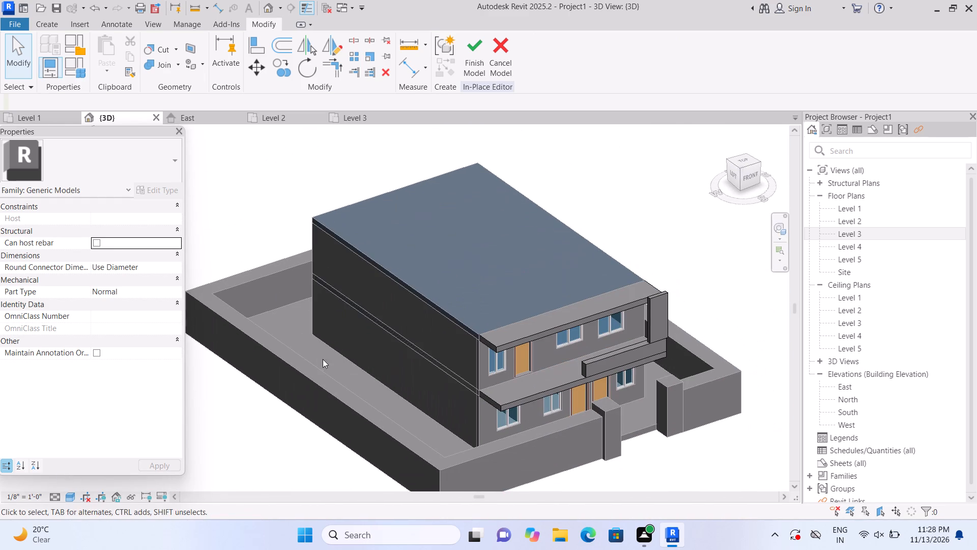
pyautogui.moveTo(319, 354); pyautogui.dragTo(358, 345, button='middle')
pyautogui.keyDown('shift'); pyautogui.moveTo(338, 387); pyautogui.dragTo(369, 389, button='middle'); pyautogui.keyUp('shift')
pyautogui.scroll(1, 449, 322)
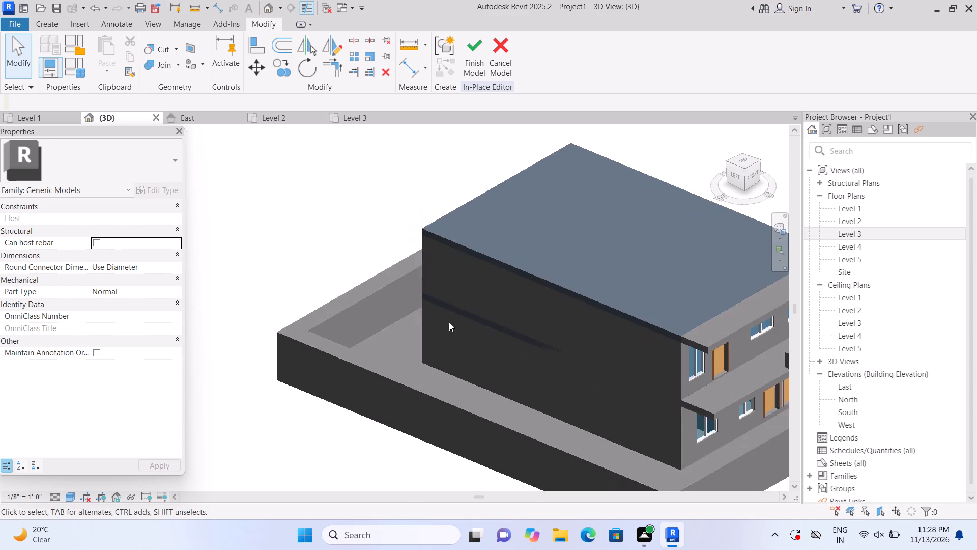
pyautogui.moveTo(447, 320); pyautogui.dragTo(163, 286, button='middle')
pyautogui.scroll(1, 497, 315)
pyautogui.scroll(1, 609, 221)
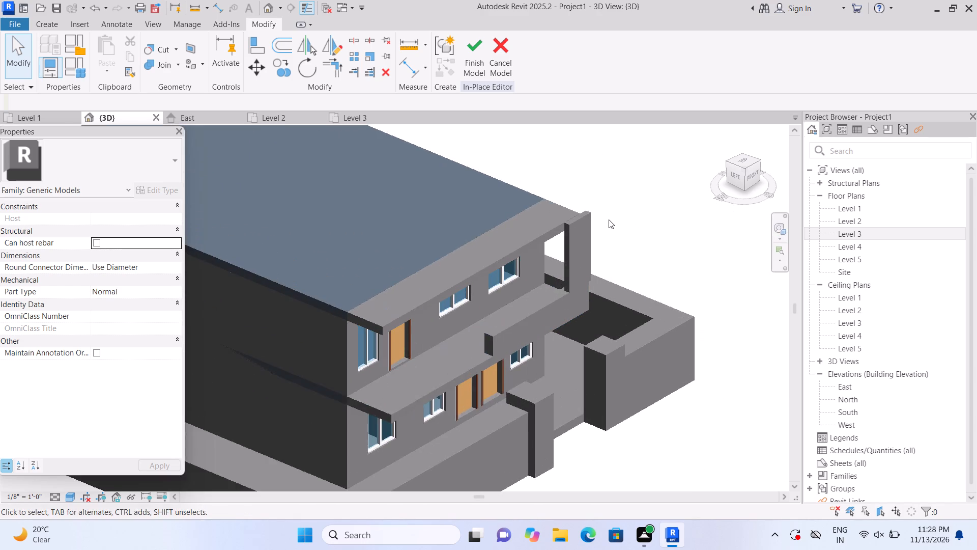
pyautogui.moveTo(607, 230); pyautogui.dragTo(566, 291, button='middle')
pyautogui.scroll(7, 566, 291)
pyautogui.click(525, 306)
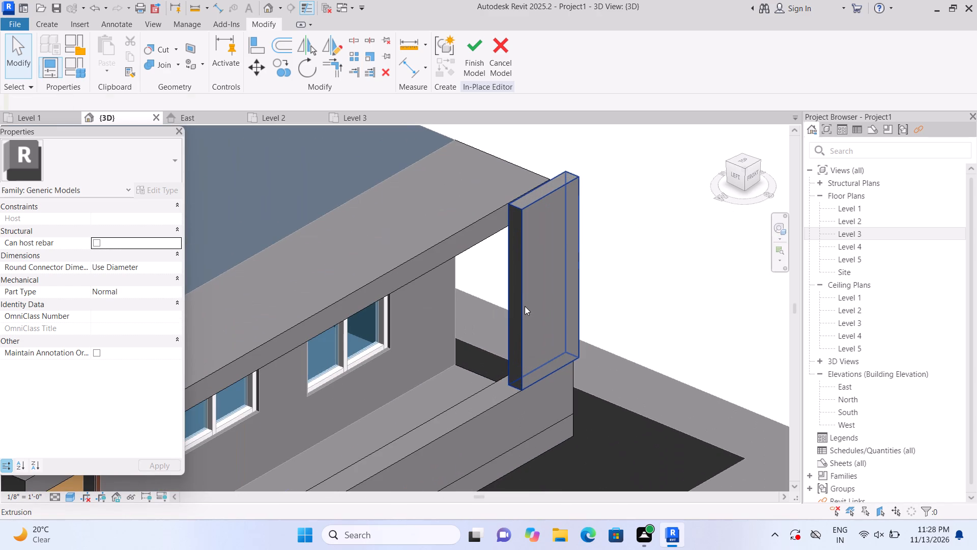
pyautogui.moveTo(578, 254); pyautogui.dragTo(564, 261)
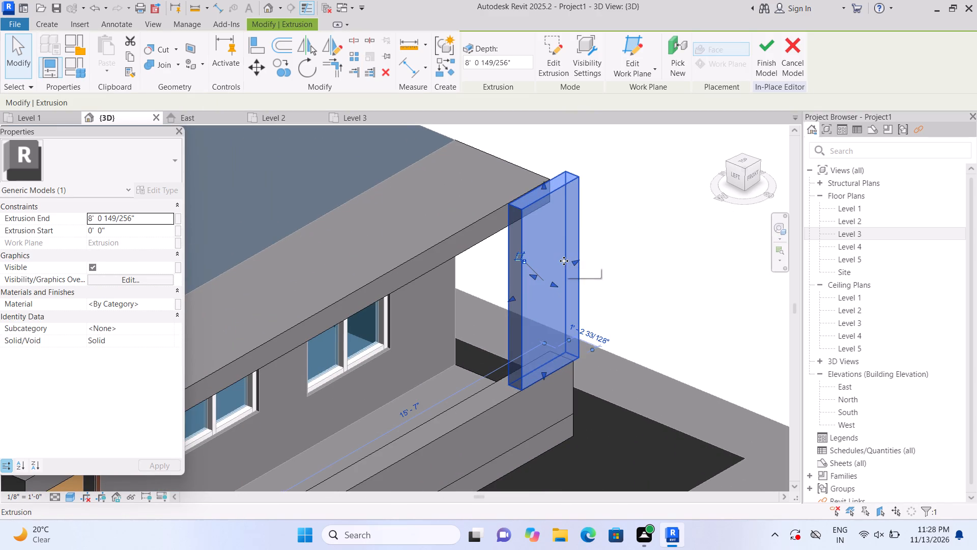
pyautogui.scroll(3, 566, 263)
pyautogui.moveTo(572, 258); pyautogui.dragTo(550, 268)
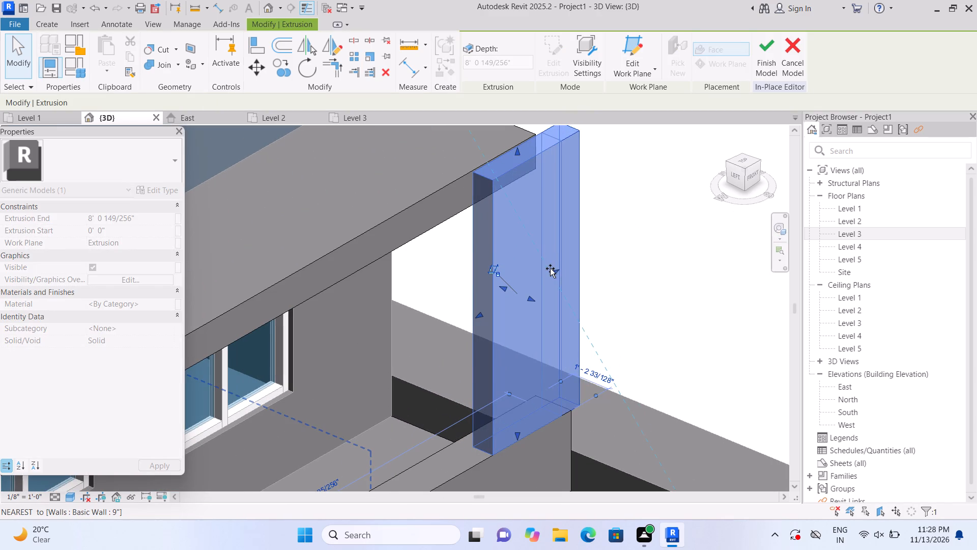
pyautogui.moveTo(550, 268); pyautogui.dragTo(542, 273)
pyautogui.click(591, 253)
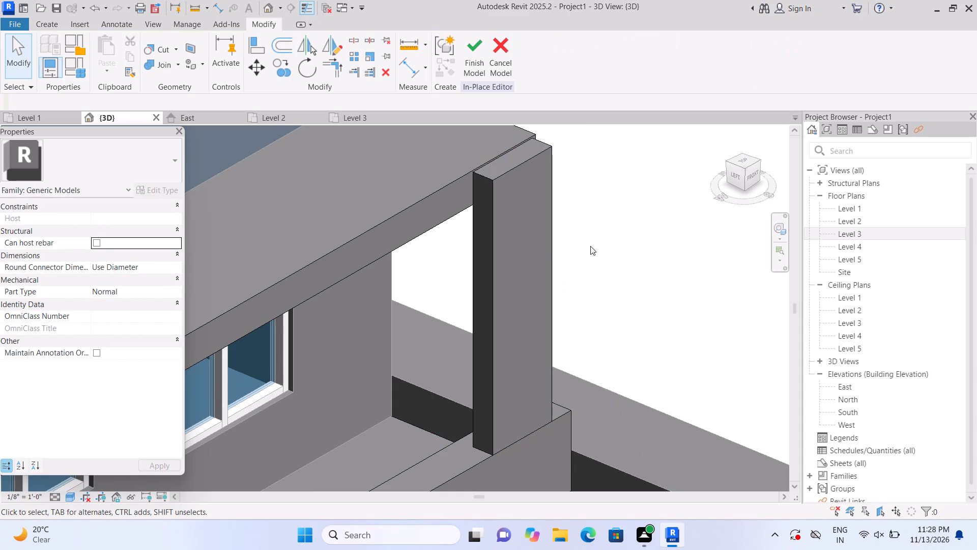
# Raise the pillar's top to a height of about 8' 2", level with the roof-edge slab's top face.
pyautogui.click(538, 248)
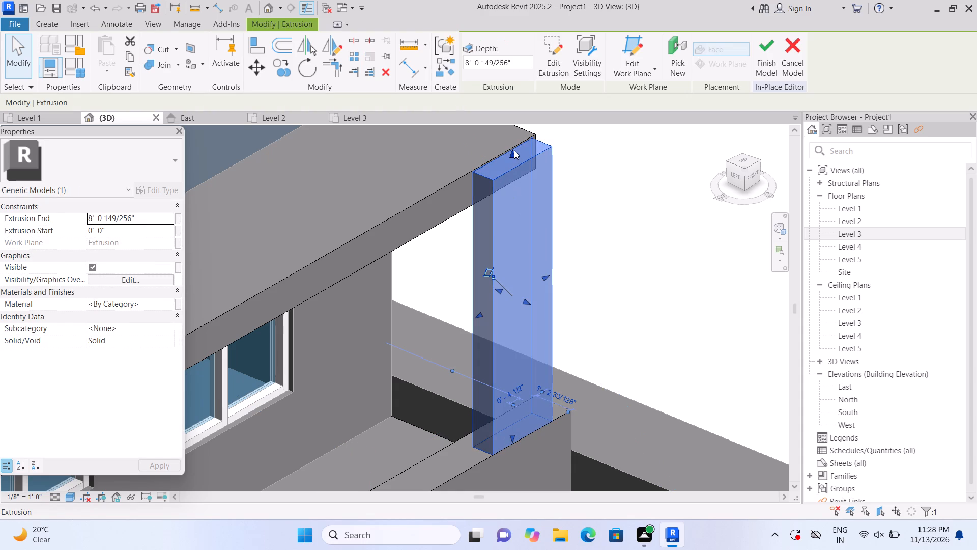
pyautogui.scroll(2, 508, 164)
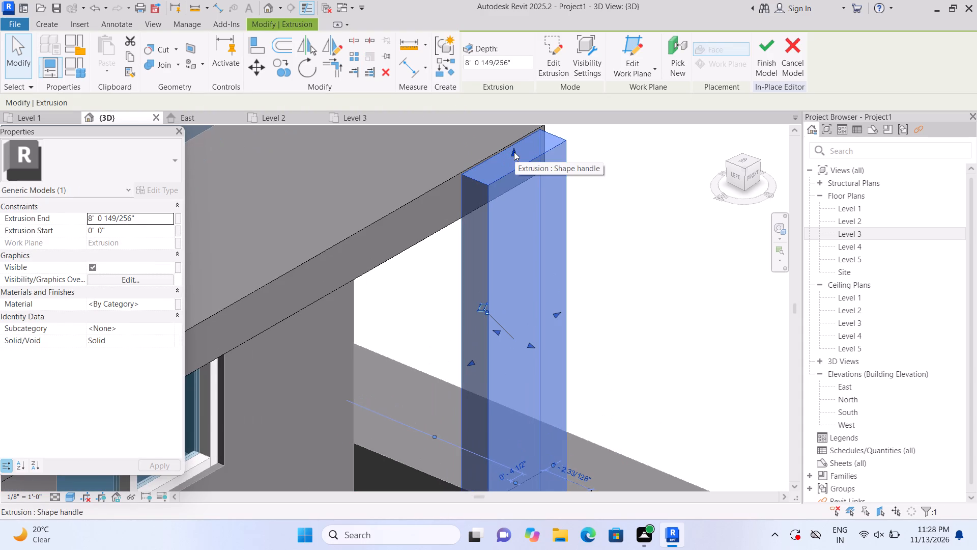
pyautogui.click(514, 152)
pyautogui.moveTo(511, 144); pyautogui.dragTo(514, 149)
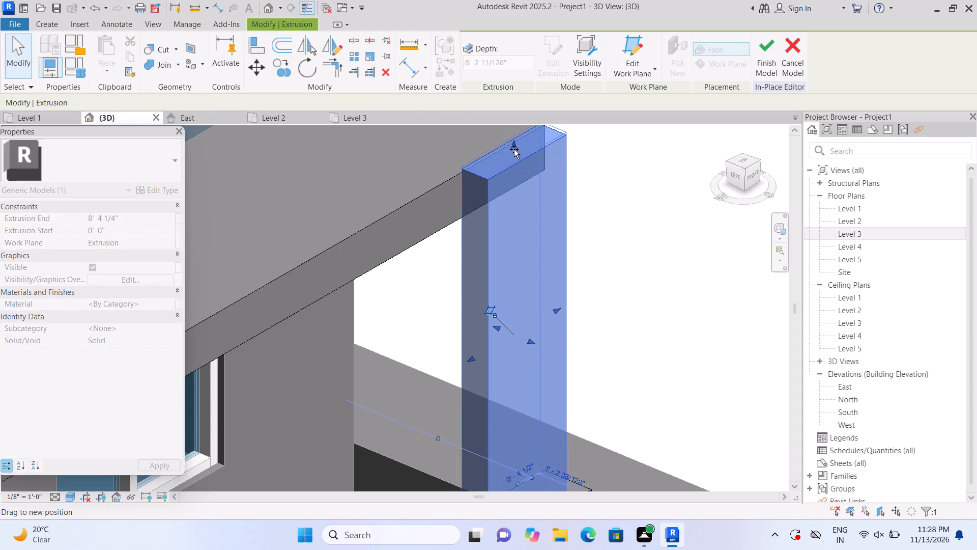
pyautogui.moveTo(514, 149); pyautogui.dragTo(516, 151)
pyautogui.click(598, 172)
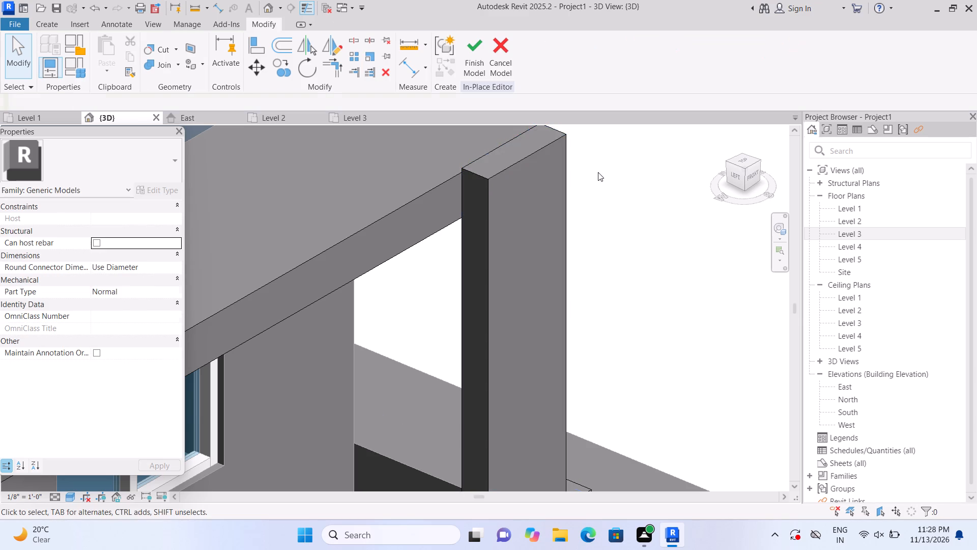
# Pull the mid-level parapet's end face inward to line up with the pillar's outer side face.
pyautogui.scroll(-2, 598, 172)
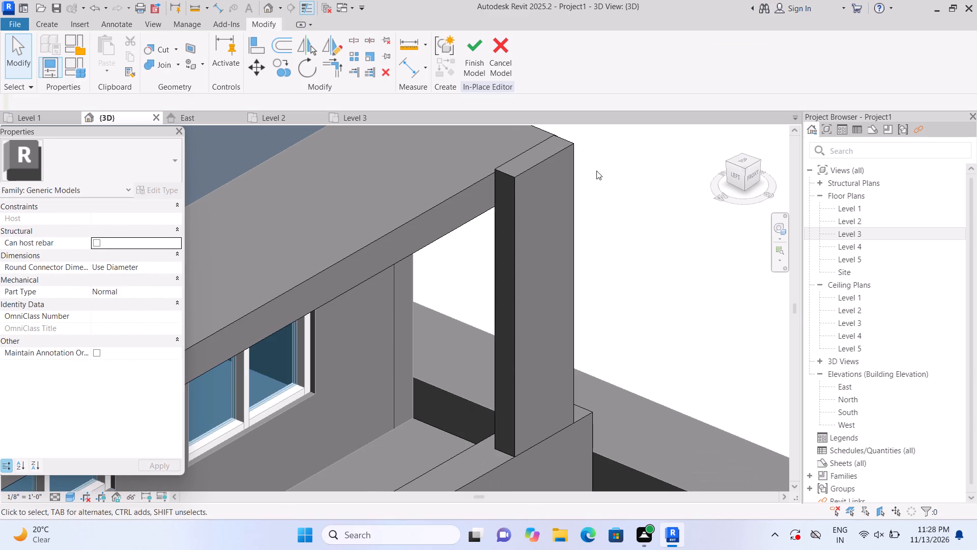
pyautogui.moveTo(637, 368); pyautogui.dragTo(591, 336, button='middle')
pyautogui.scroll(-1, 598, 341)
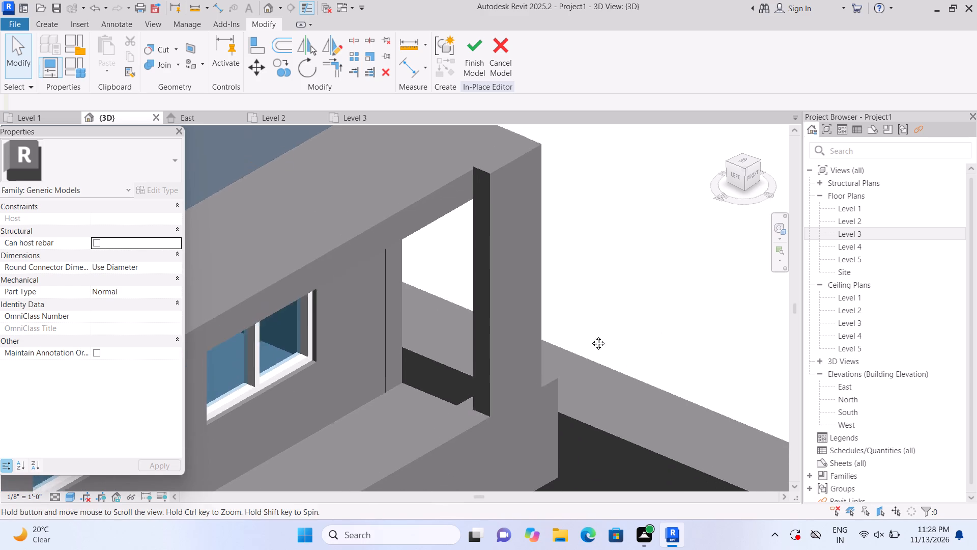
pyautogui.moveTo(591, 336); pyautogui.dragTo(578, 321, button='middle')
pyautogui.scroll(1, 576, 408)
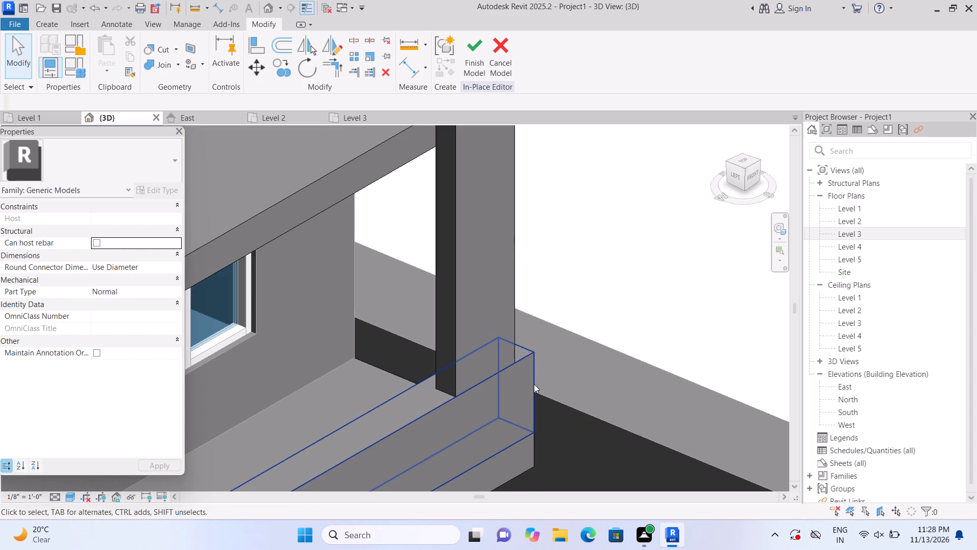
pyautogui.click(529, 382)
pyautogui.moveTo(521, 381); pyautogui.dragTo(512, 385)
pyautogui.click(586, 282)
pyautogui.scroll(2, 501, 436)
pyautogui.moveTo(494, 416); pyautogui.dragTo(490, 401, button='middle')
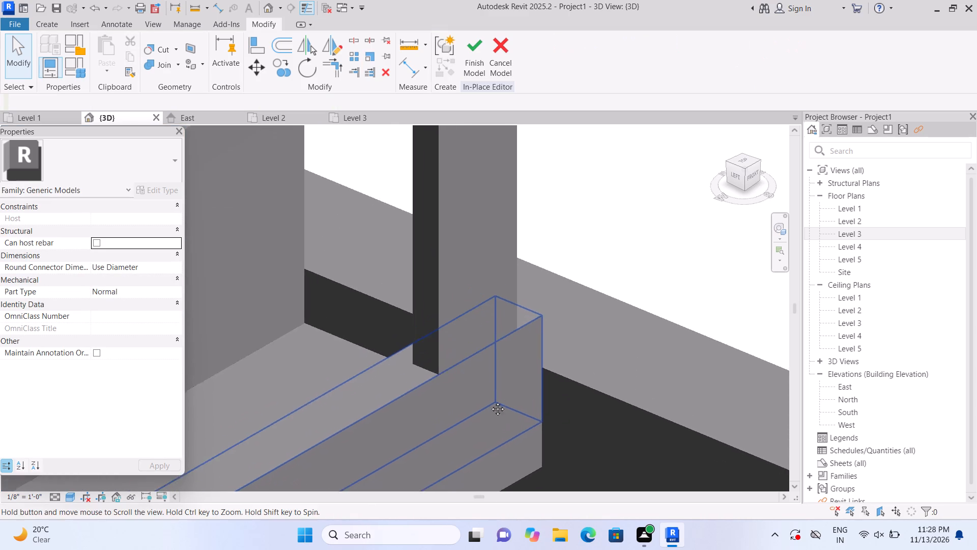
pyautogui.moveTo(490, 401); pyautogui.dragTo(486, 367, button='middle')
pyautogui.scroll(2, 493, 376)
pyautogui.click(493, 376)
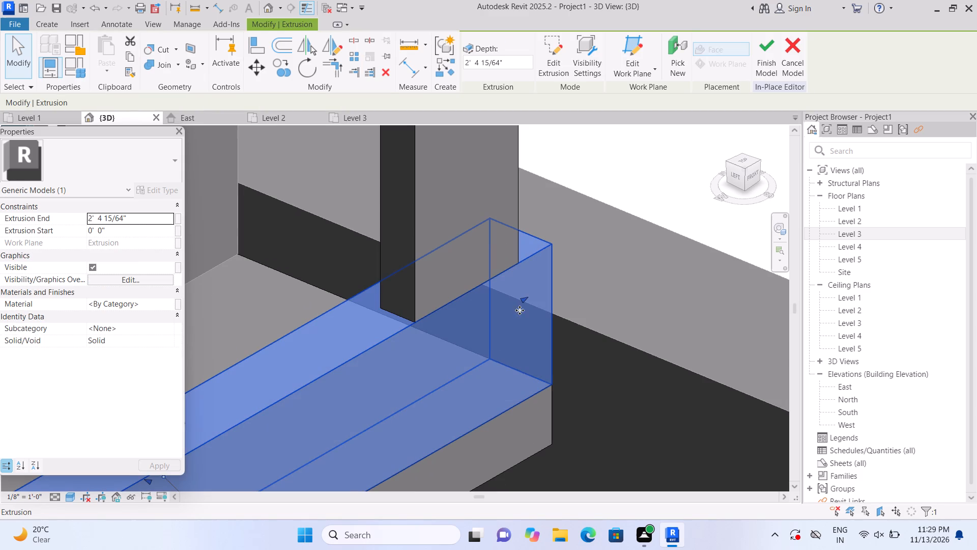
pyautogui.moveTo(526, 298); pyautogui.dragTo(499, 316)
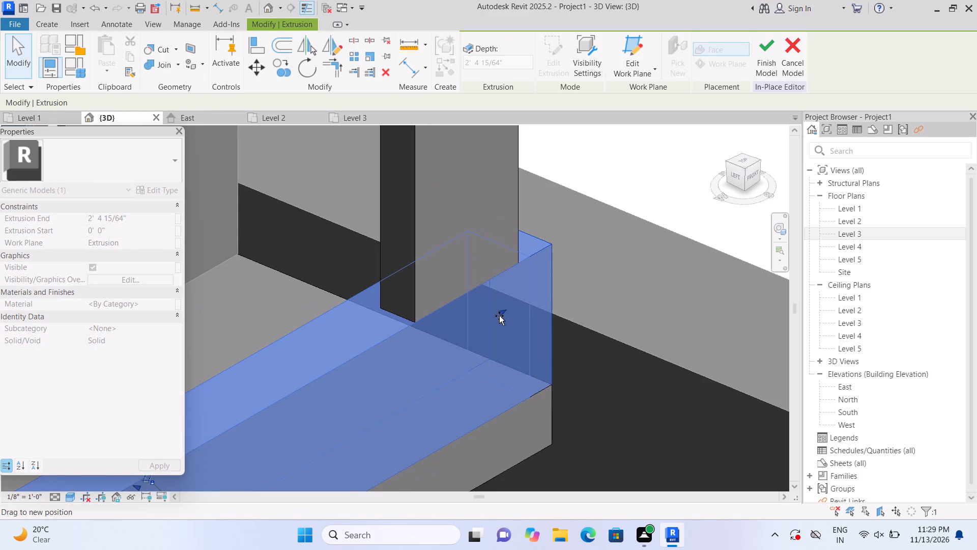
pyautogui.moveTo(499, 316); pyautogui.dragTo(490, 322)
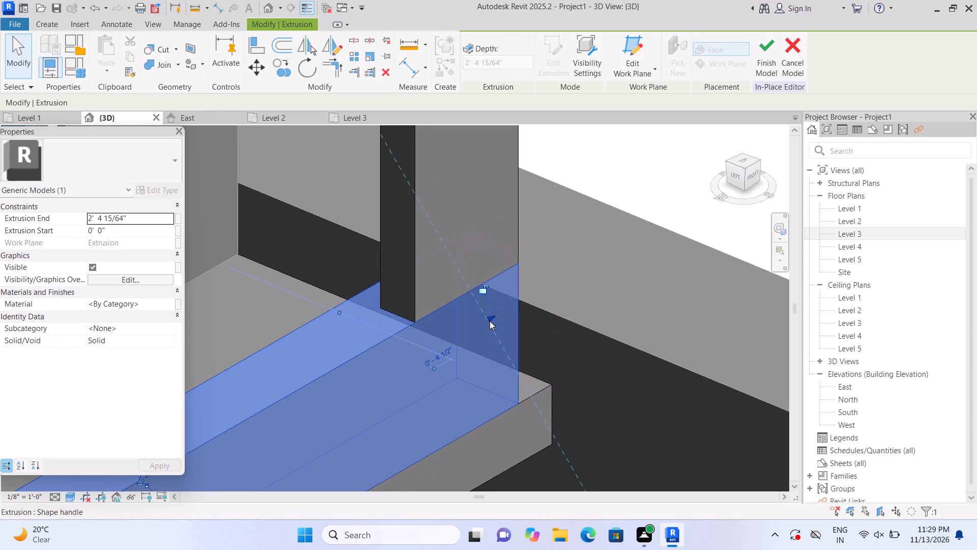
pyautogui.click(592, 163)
# Stretch the parapet's end face back outward until it is flush with the end of the projecting slab below.
pyautogui.scroll(-7, 593, 163)
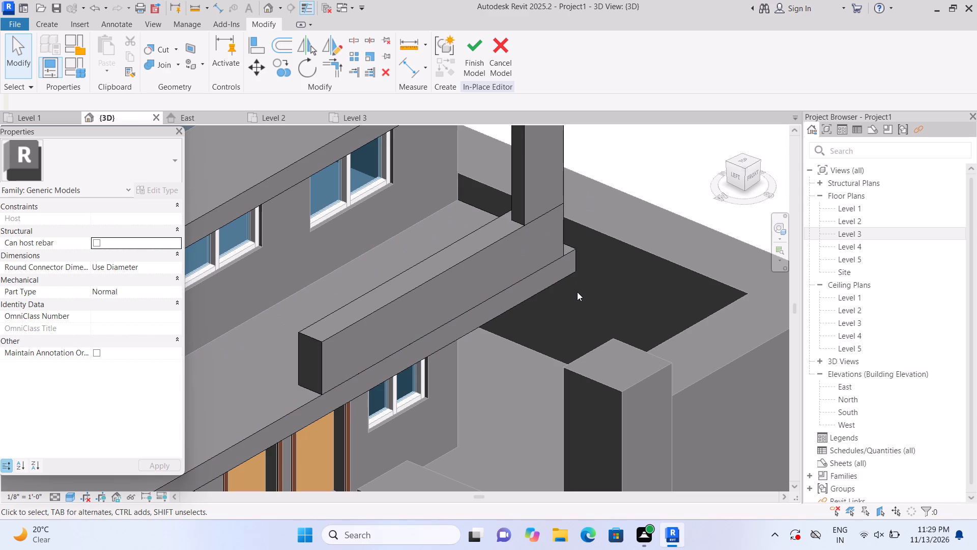
pyautogui.keyDown('shift'); pyautogui.moveTo(593, 293); pyautogui.dragTo(495, 358, button='middle'); pyautogui.keyUp('shift')
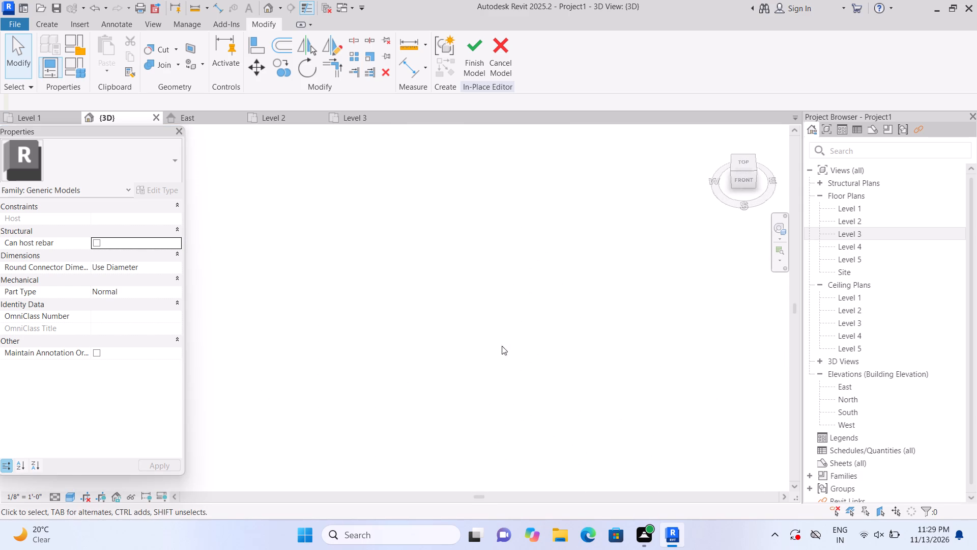
pyautogui.scroll(-15, 506, 340)
pyautogui.keyDown('shift'); pyautogui.moveTo(410, 401); pyautogui.dragTo(311, 324, button='middle'); pyautogui.keyUp('shift')
pyautogui.keyDown('shift'); pyautogui.moveTo(293, 313); pyautogui.dragTo(347, 379, button='middle'); pyautogui.keyUp('shift')
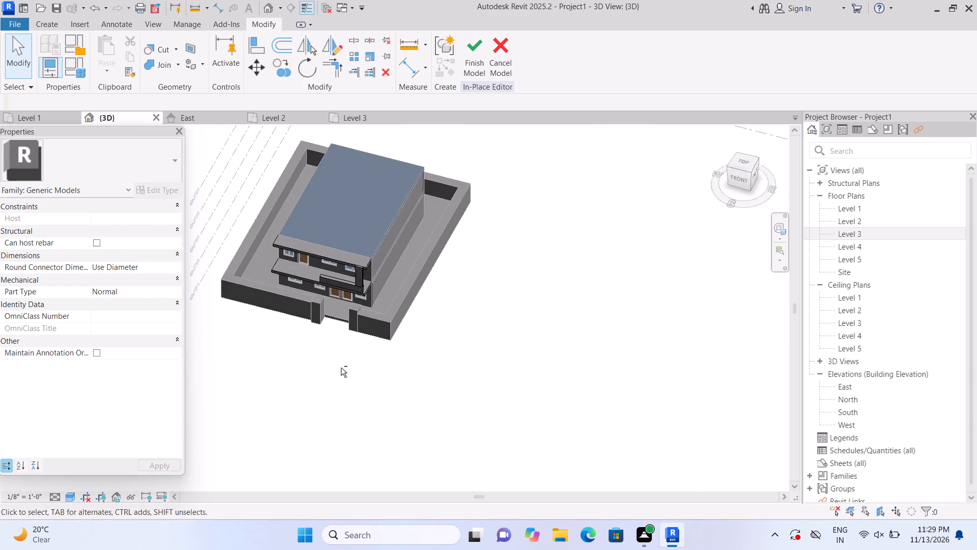
pyautogui.keyDown('shift'); pyautogui.moveTo(331, 367); pyautogui.dragTo(282, 351, button='middle'); pyautogui.keyUp('shift')
pyautogui.scroll(1, 275, 296)
pyautogui.moveTo(309, 347); pyautogui.dragTo(388, 450, button='middle')
pyautogui.scroll(3, 376, 367)
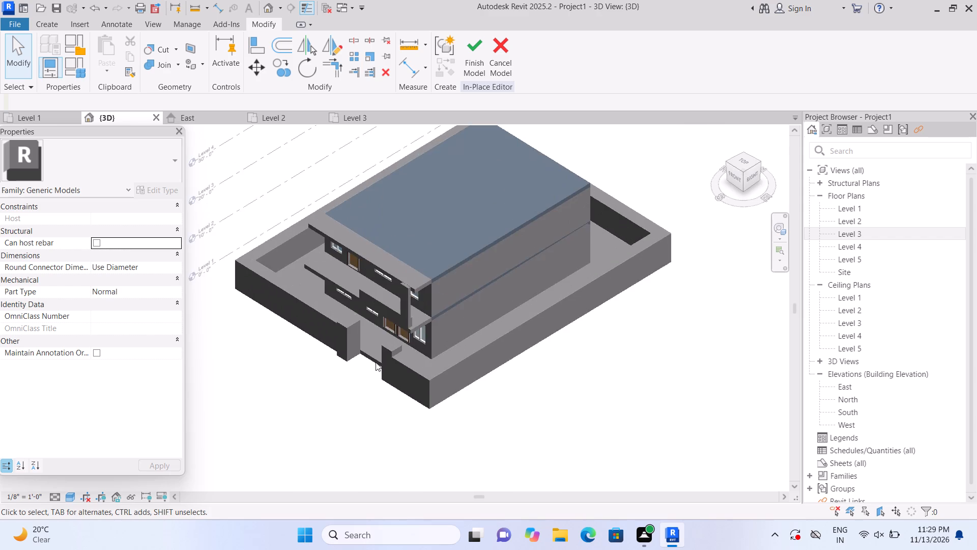
pyautogui.scroll(6, 376, 362)
pyautogui.moveTo(395, 314); pyautogui.dragTo(383, 393, button='middle')
pyautogui.scroll(2, 405, 392)
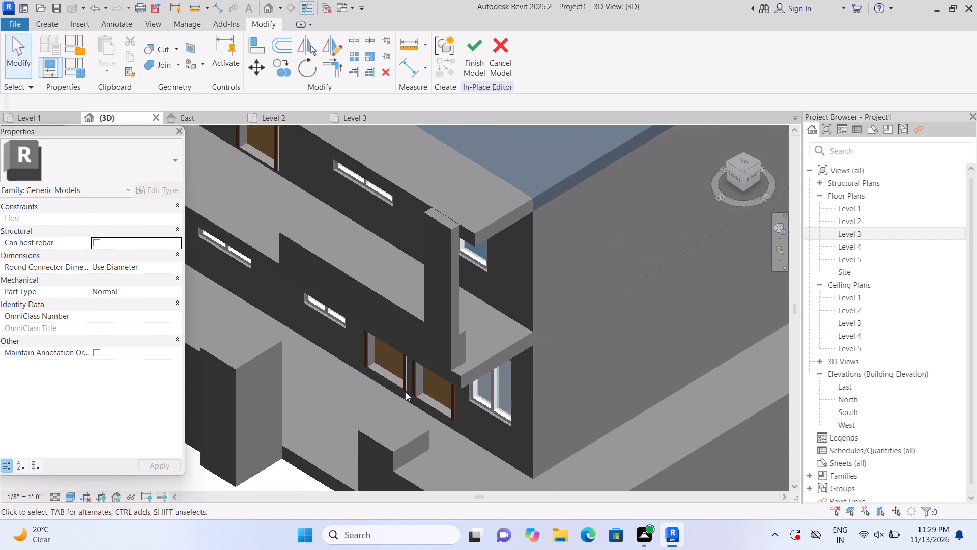
pyautogui.scroll(1, 407, 391)
pyautogui.click(471, 348)
pyautogui.doubleClick(465, 339)
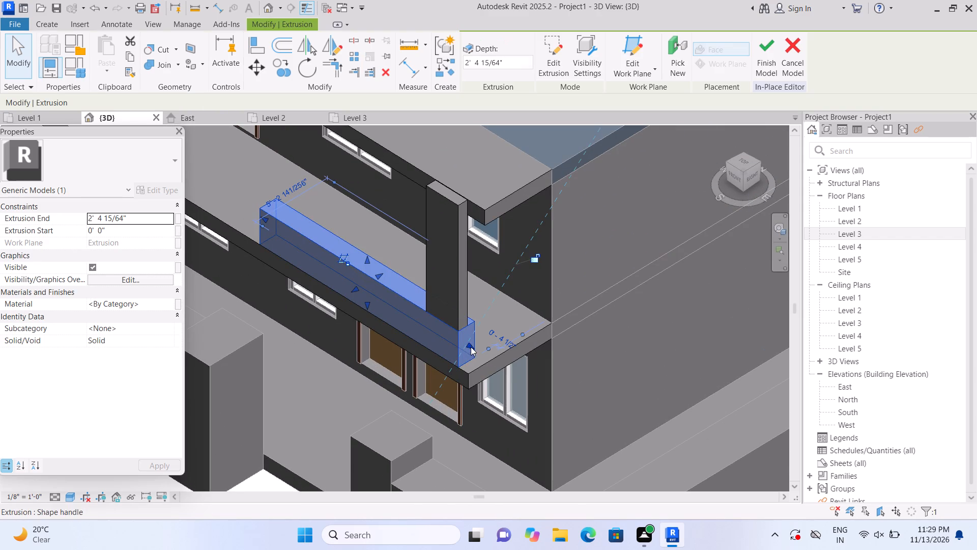
pyautogui.moveTo(470, 345); pyautogui.dragTo(481, 353)
pyautogui.doubleClick(481, 353)
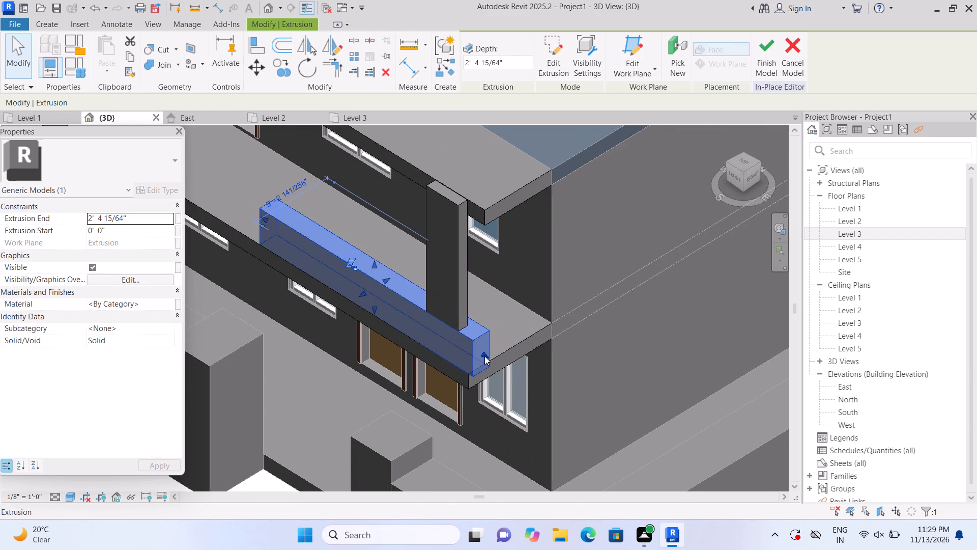
pyautogui.scroll(9, 478, 377)
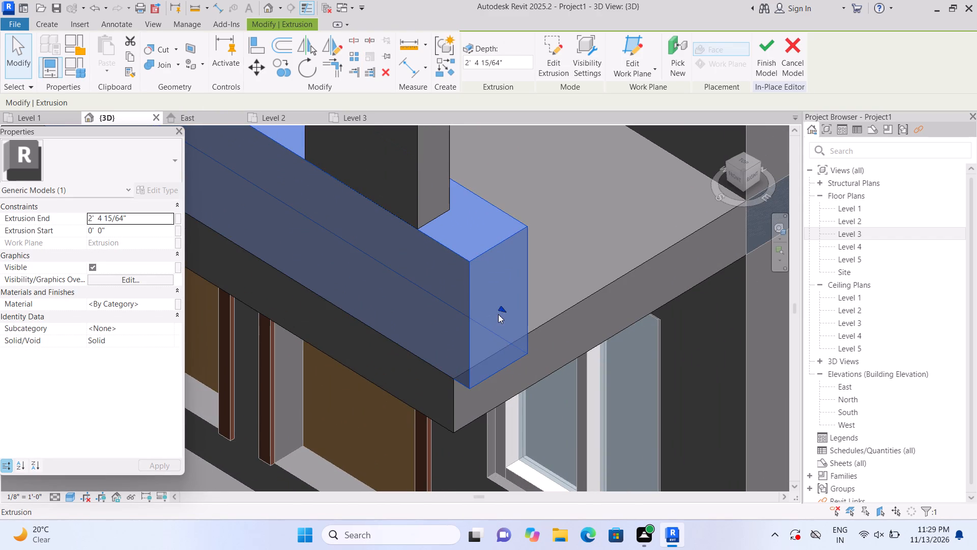
pyautogui.moveTo(501, 308); pyautogui.dragTo(489, 306)
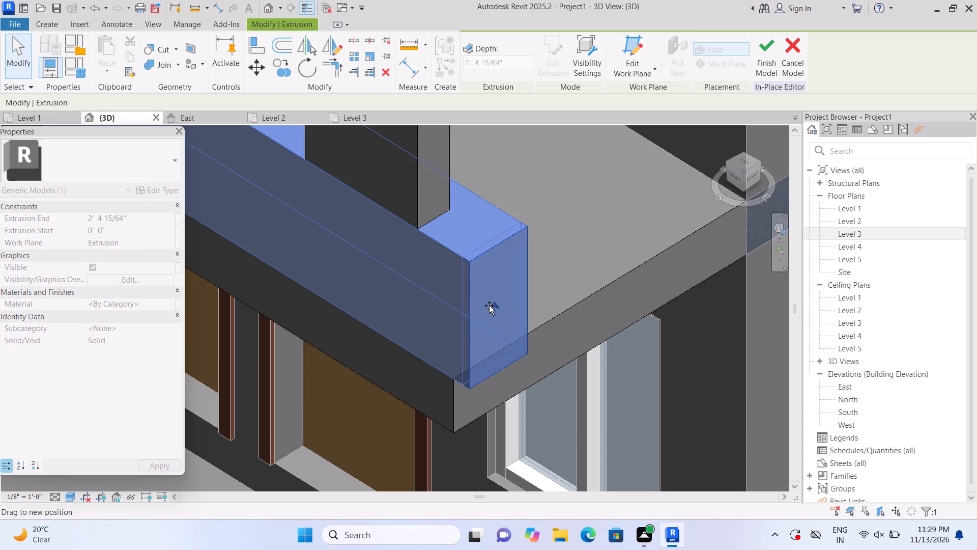
pyautogui.moveTo(489, 306); pyautogui.dragTo(483, 304)
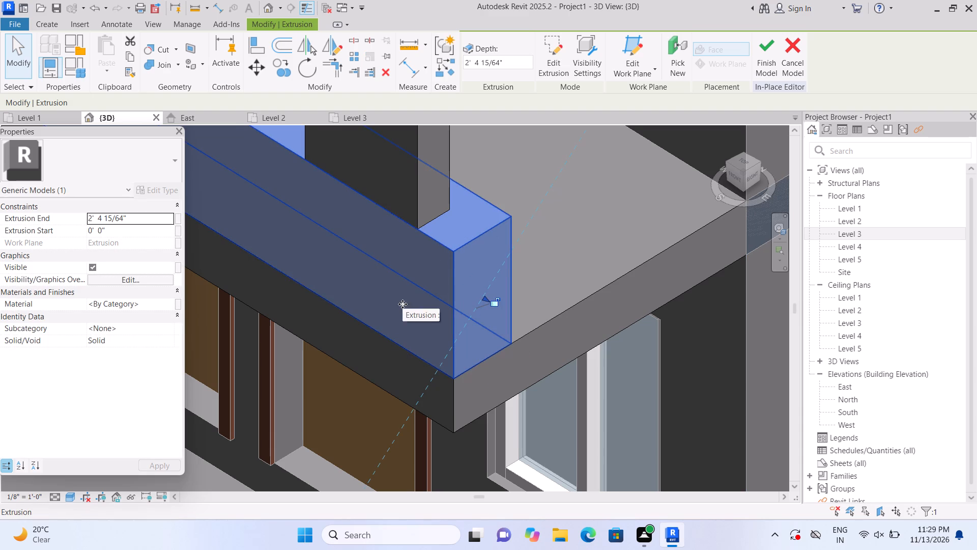
# Stretch the pillar's outer side face outward to line up with the parapet's end.
pyautogui.moveTo(403, 306); pyautogui.dragTo(409, 432, button='middle')
pyautogui.scroll(-5, 408, 419)
pyautogui.click(398, 310)
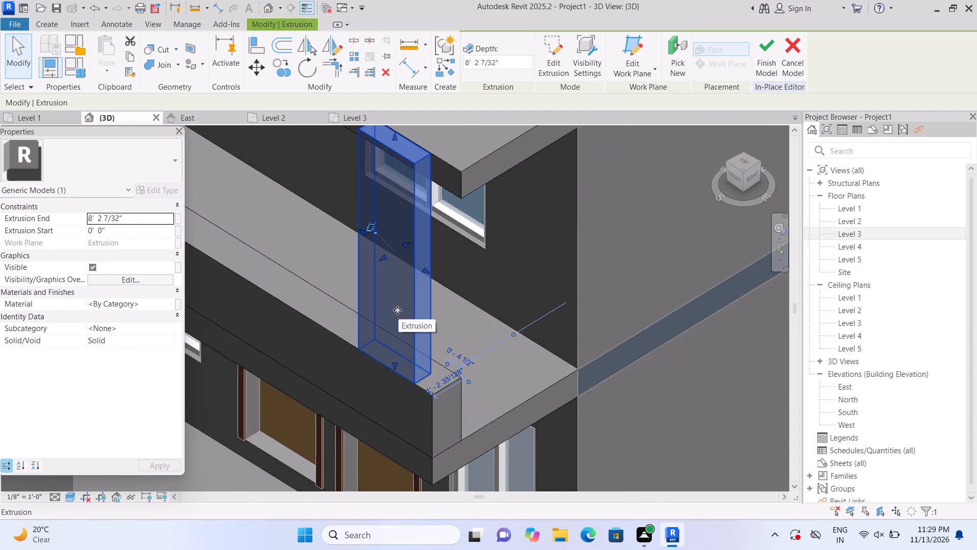
pyautogui.scroll(1, 398, 310)
pyautogui.moveTo(428, 264); pyautogui.dragTo(448, 277)
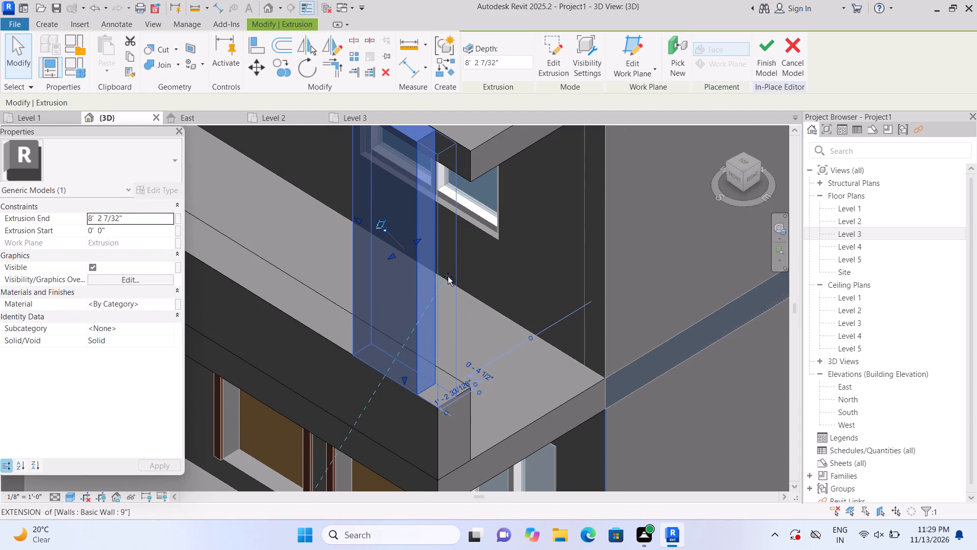
pyautogui.moveTo(448, 277); pyautogui.dragTo(460, 285)
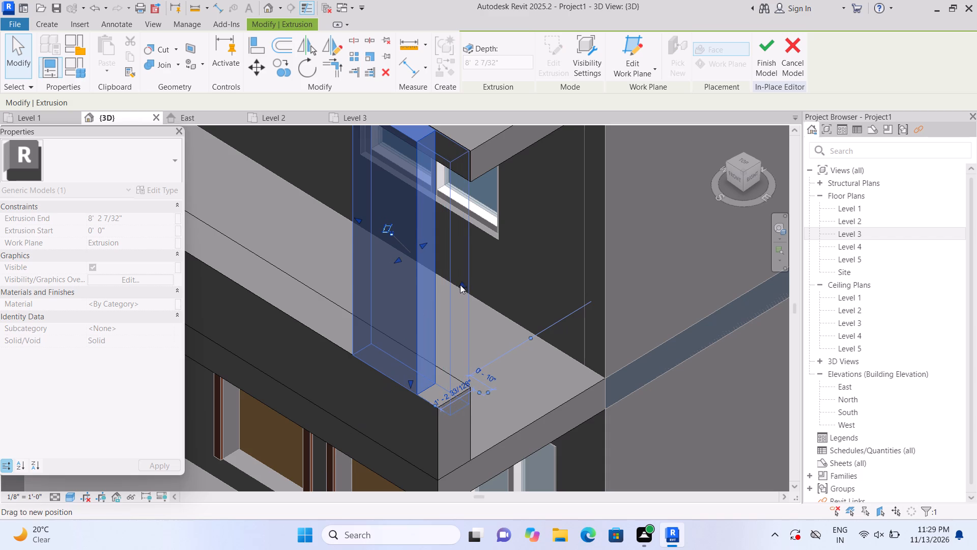
pyautogui.scroll(1, 460, 291)
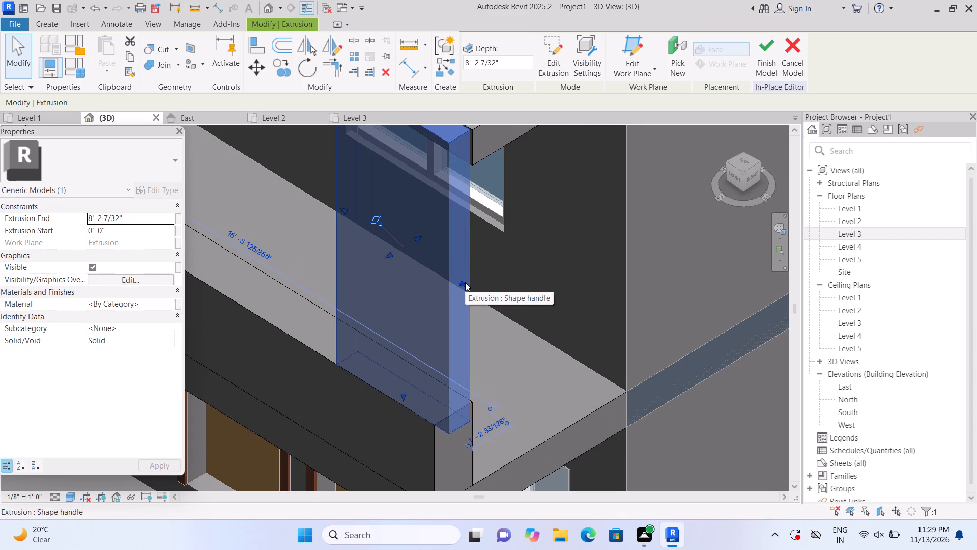
pyautogui.click(465, 282)
pyautogui.click(466, 283)
pyautogui.scroll(-5, 466, 285)
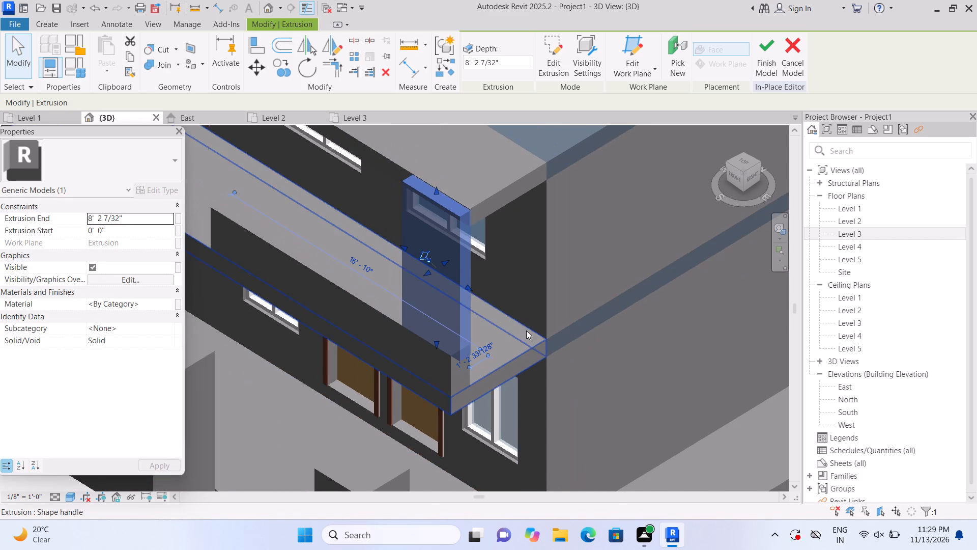
pyautogui.press('Escape')
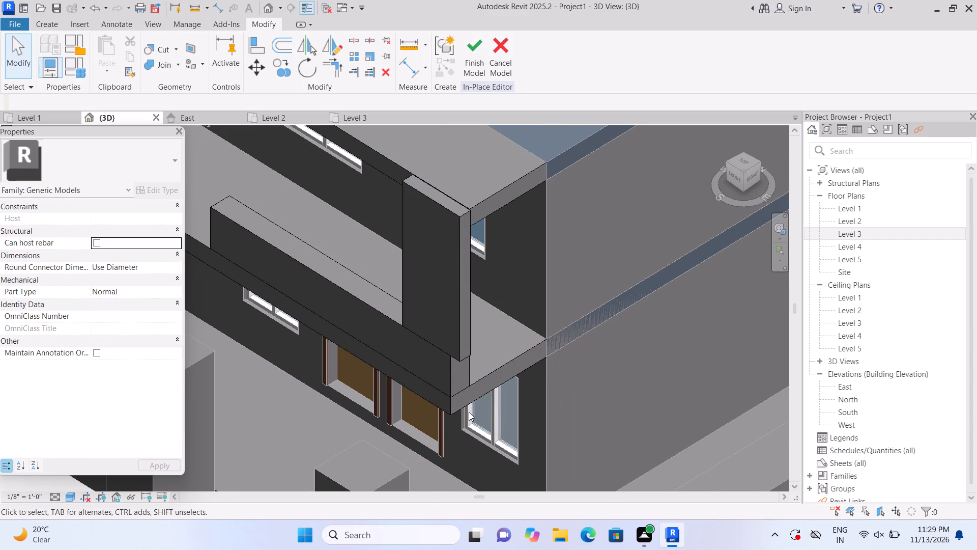
# Narrow the pillar by moving its inner side face toward the parapet's outer end.
pyautogui.keyDown('shift'); pyautogui.moveTo(470, 418); pyautogui.dragTo(410, 345, button='middle'); pyautogui.keyUp('shift')
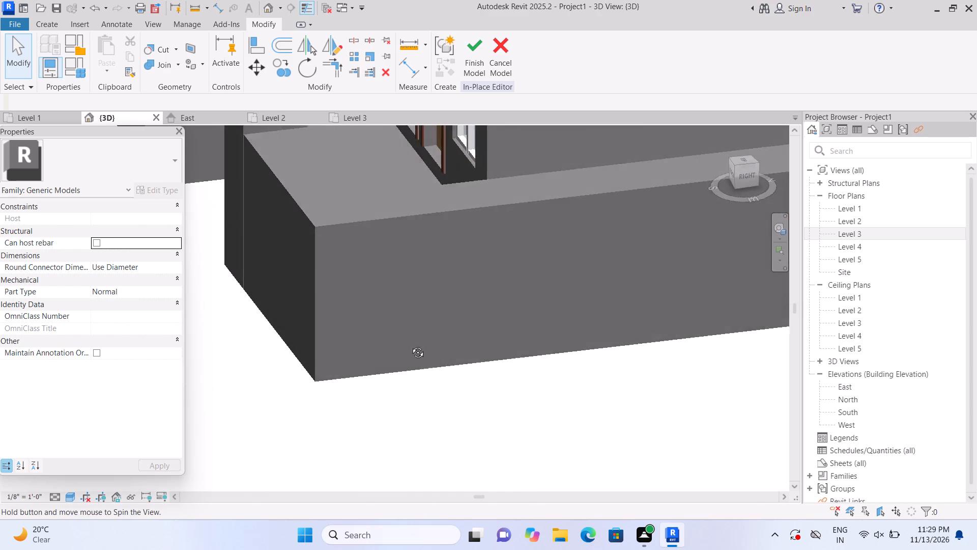
pyautogui.keyDown('shift'); pyautogui.moveTo(410, 345); pyautogui.dragTo(412, 320, button='middle'); pyautogui.keyUp('shift')
pyautogui.moveTo(406, 265); pyautogui.dragTo(451, 507, button='middle')
pyautogui.scroll(1, 388, 331)
pyautogui.moveTo(388, 332); pyautogui.dragTo(400, 466, button='middle')
pyautogui.scroll(2, 400, 353)
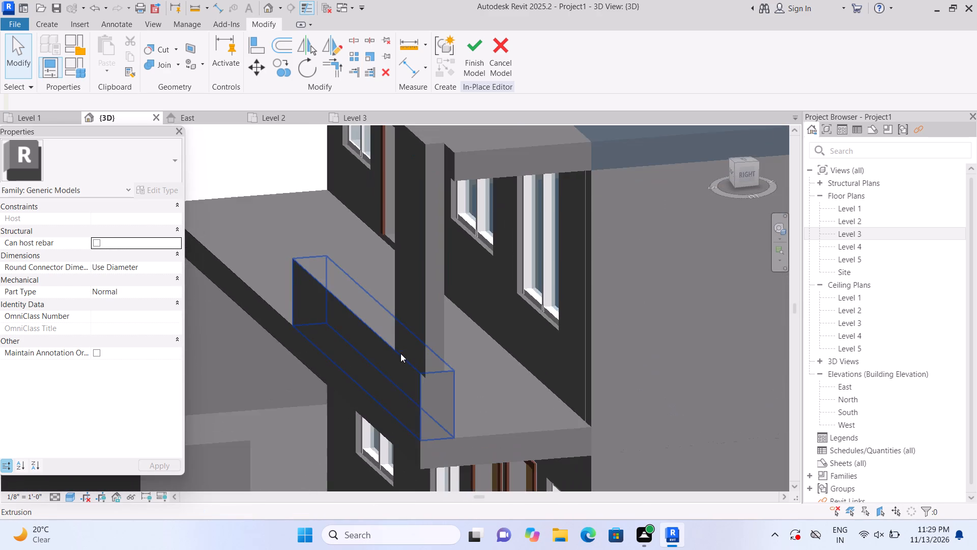
pyautogui.moveTo(427, 304); pyautogui.dragTo(427, 353, button='middle')
pyautogui.middleClick(427, 353)
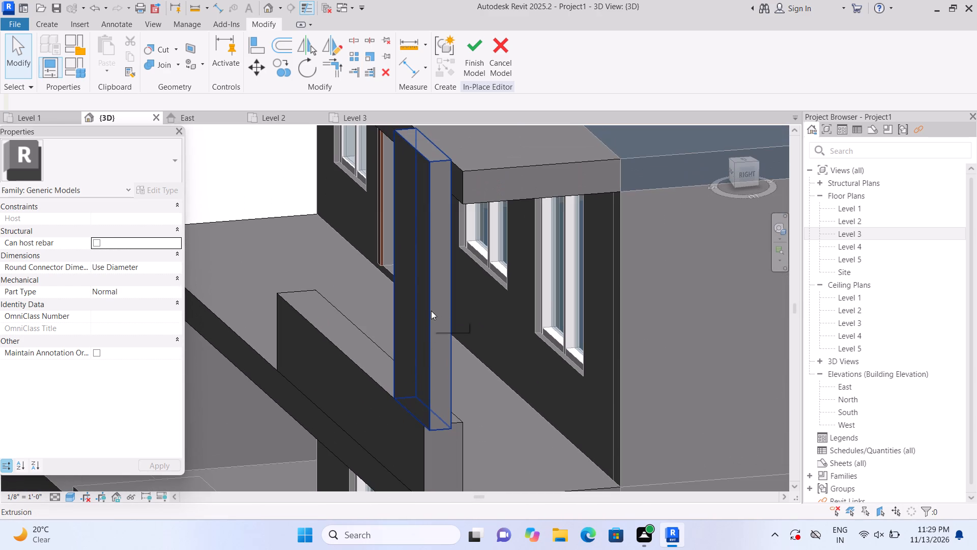
pyautogui.doubleClick(431, 311)
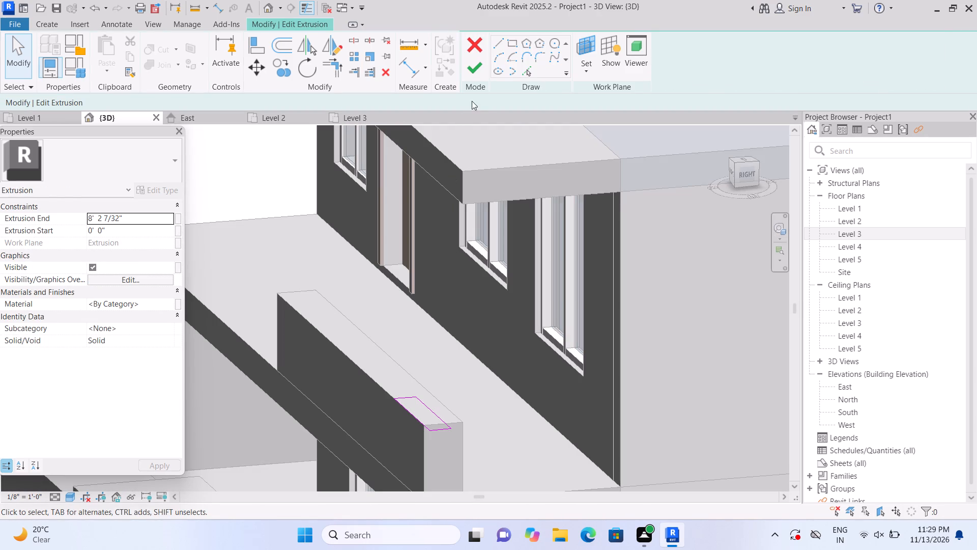
pyautogui.click(477, 72)
pyautogui.scroll(-2, 532, 354)
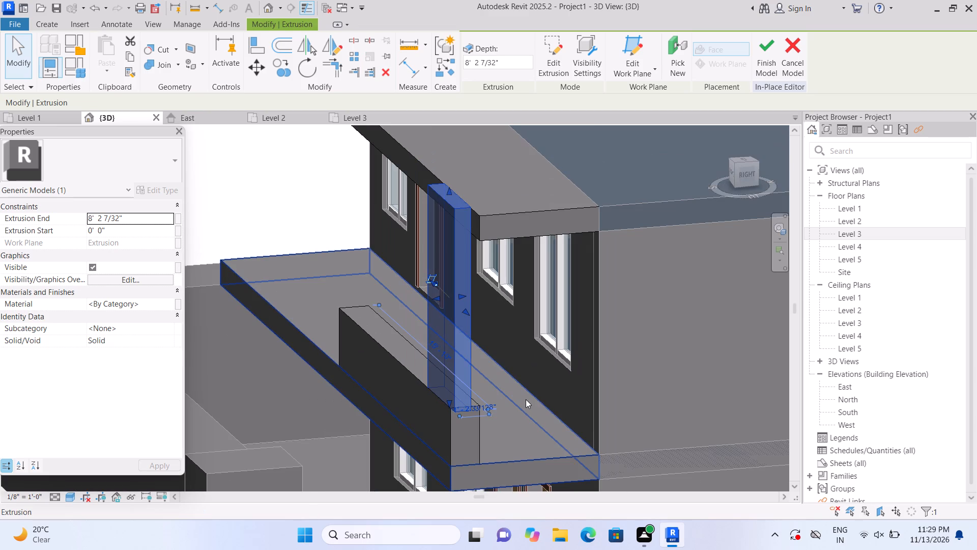
pyautogui.keyDown('shift'); pyautogui.moveTo(534, 401); pyautogui.dragTo(742, 400, button='middle'); pyautogui.keyUp('shift')
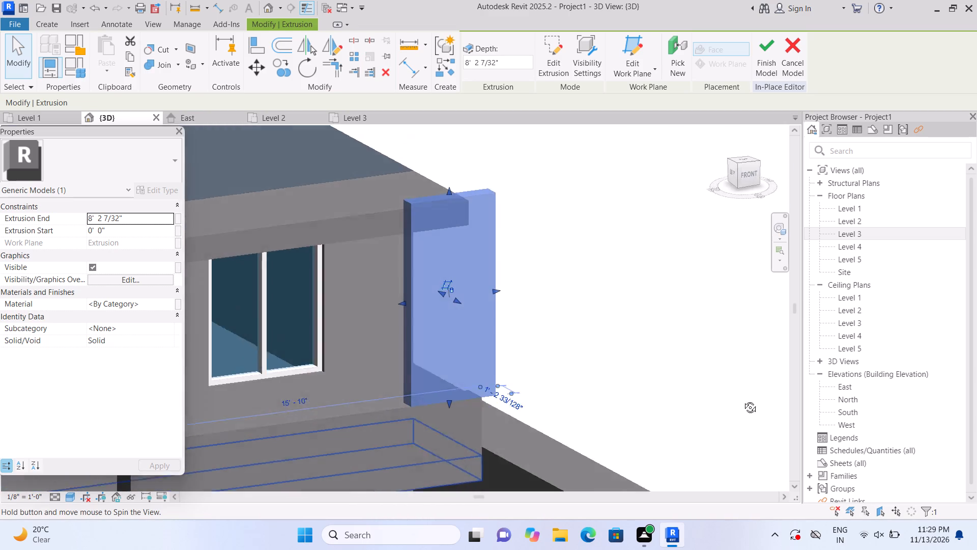
pyautogui.keyDown('shift'); pyautogui.moveTo(742, 400); pyautogui.dragTo(770, 388, button='middle'); pyautogui.keyUp('shift')
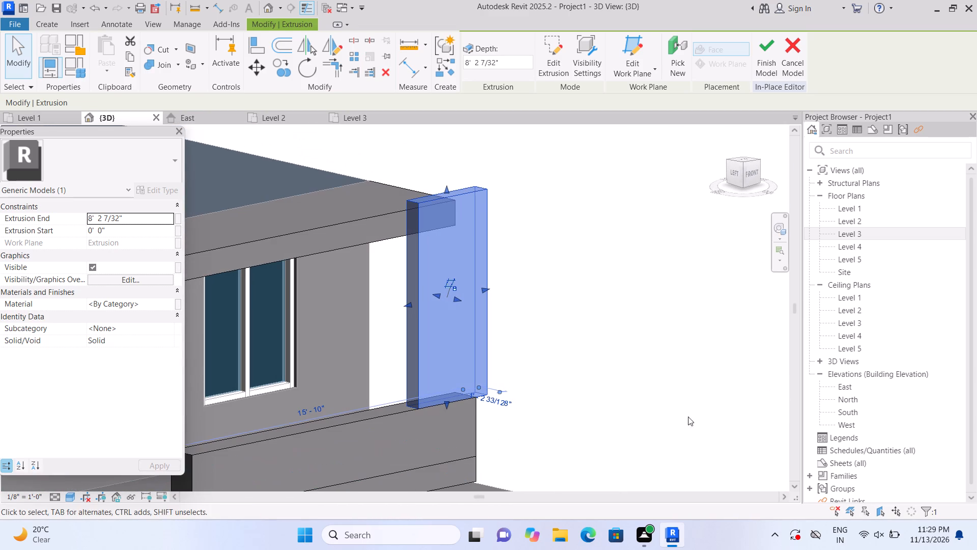
pyautogui.moveTo(599, 432); pyautogui.dragTo(657, 394, button='middle')
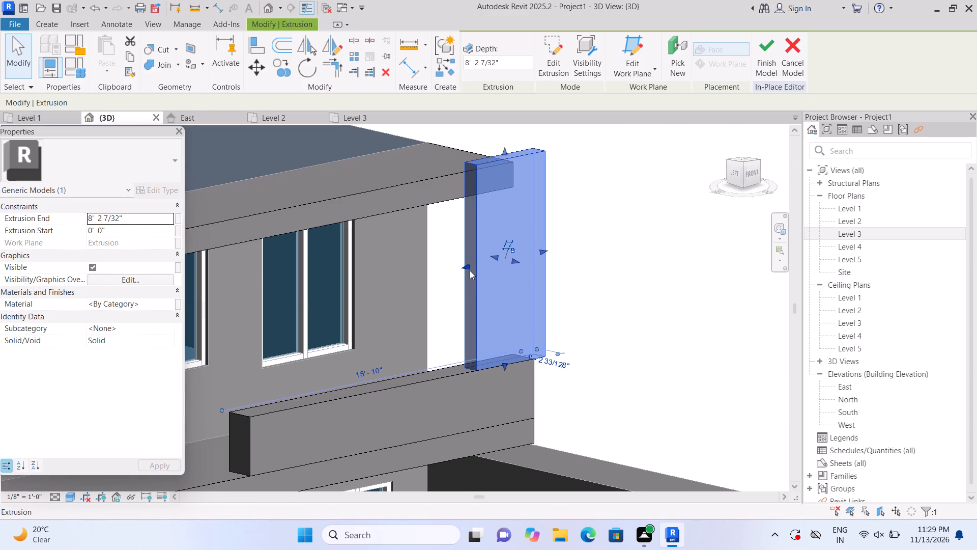
pyautogui.moveTo(467, 264); pyautogui.dragTo(491, 262)
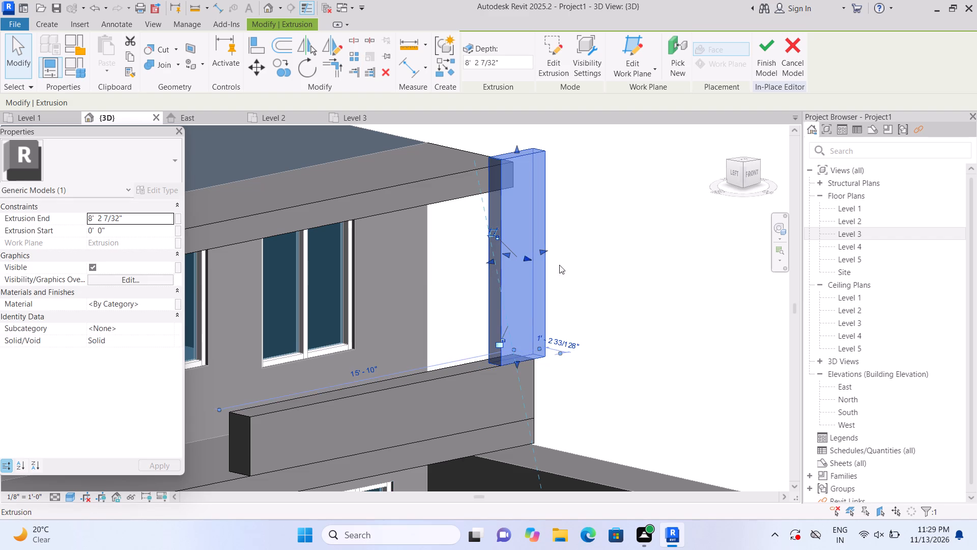
pyautogui.click(616, 250)
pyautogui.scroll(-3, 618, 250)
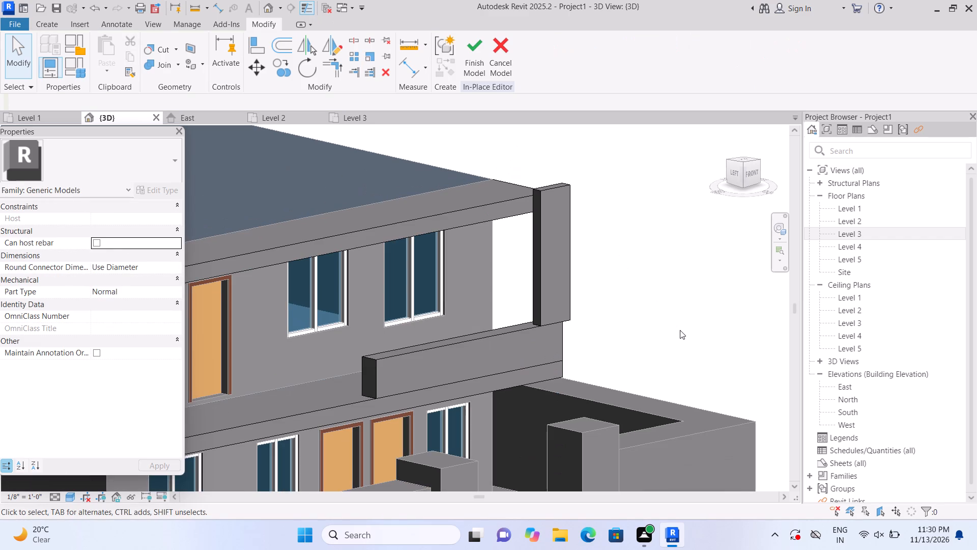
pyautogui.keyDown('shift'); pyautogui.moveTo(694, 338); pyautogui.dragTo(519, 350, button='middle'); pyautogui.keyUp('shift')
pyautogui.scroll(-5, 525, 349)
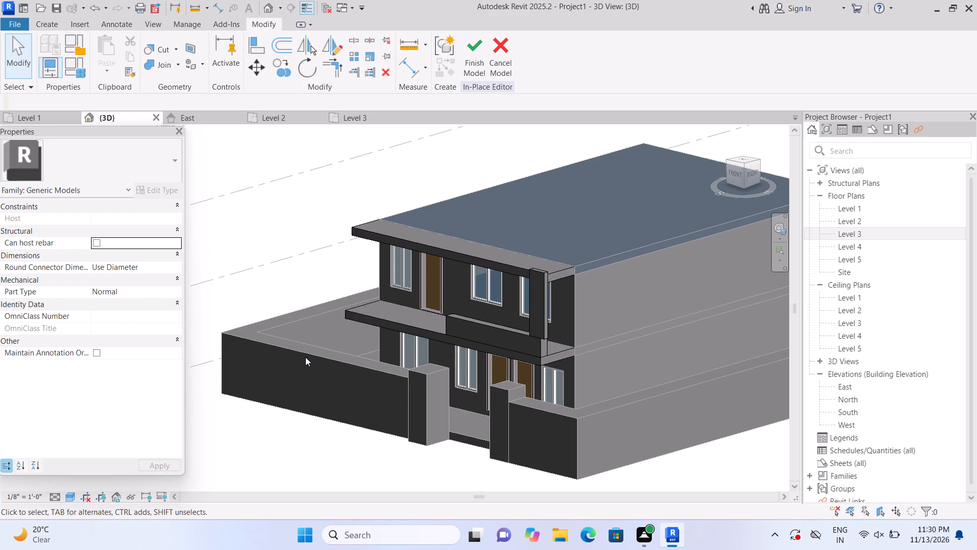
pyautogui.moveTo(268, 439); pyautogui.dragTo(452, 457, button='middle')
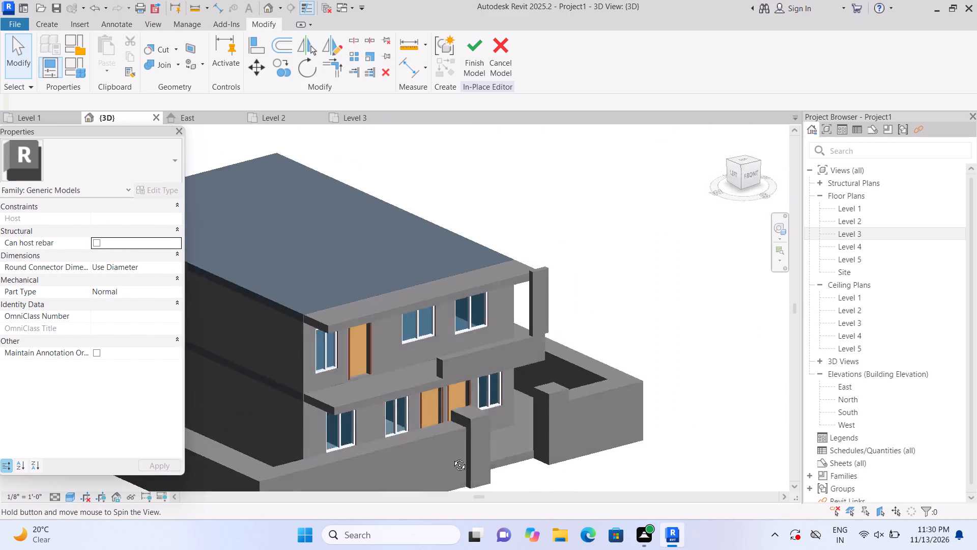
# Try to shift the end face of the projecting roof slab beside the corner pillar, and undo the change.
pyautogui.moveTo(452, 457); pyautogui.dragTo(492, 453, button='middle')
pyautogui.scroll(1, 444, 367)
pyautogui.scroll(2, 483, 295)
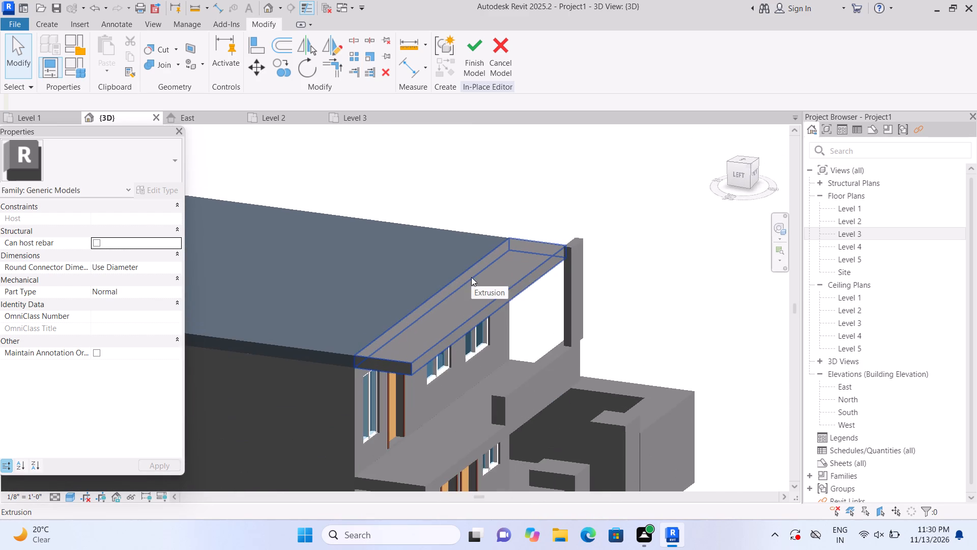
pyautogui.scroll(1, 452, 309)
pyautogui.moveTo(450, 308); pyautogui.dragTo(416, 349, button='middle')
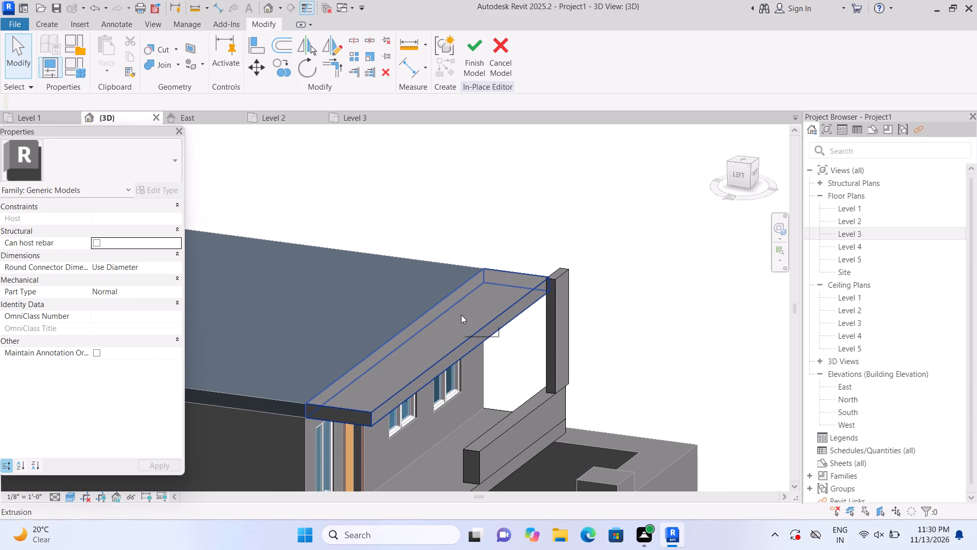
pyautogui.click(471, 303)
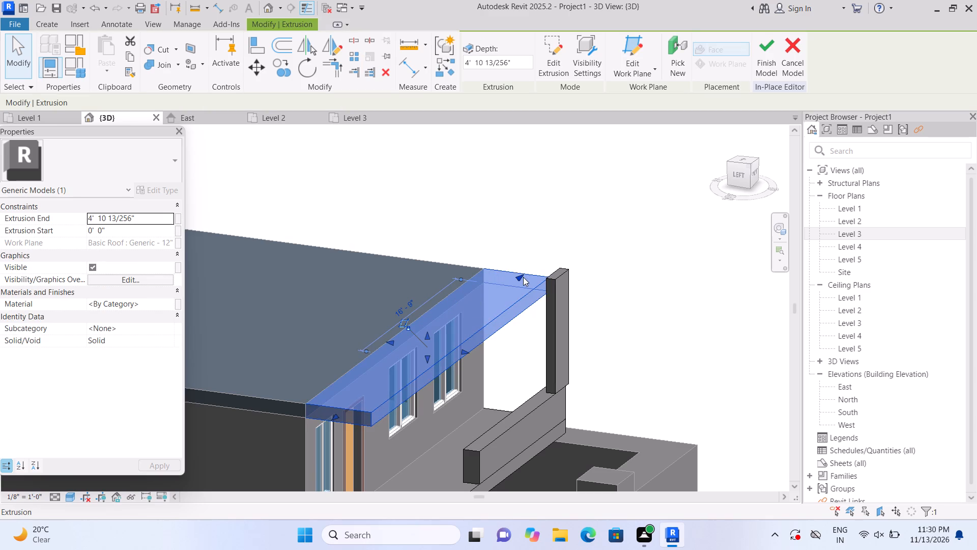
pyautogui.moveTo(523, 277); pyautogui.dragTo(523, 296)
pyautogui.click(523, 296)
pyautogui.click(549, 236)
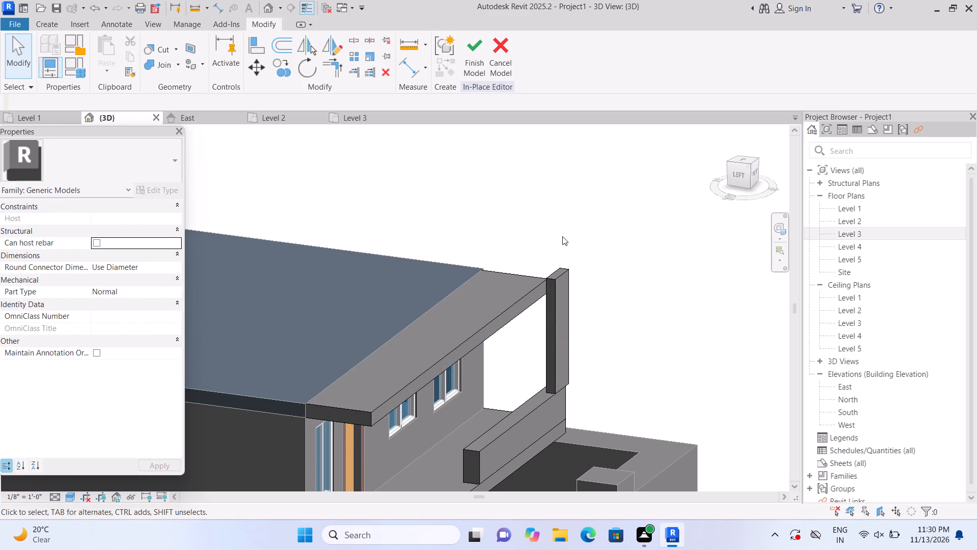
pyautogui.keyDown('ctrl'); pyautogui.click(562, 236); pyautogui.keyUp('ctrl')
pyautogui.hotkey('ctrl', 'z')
# Extrude a narrow rectangle about 18' long by 6" on top of the projecting roof slab, along its front edge from the pillar end.
pyautogui.click(47, 26)
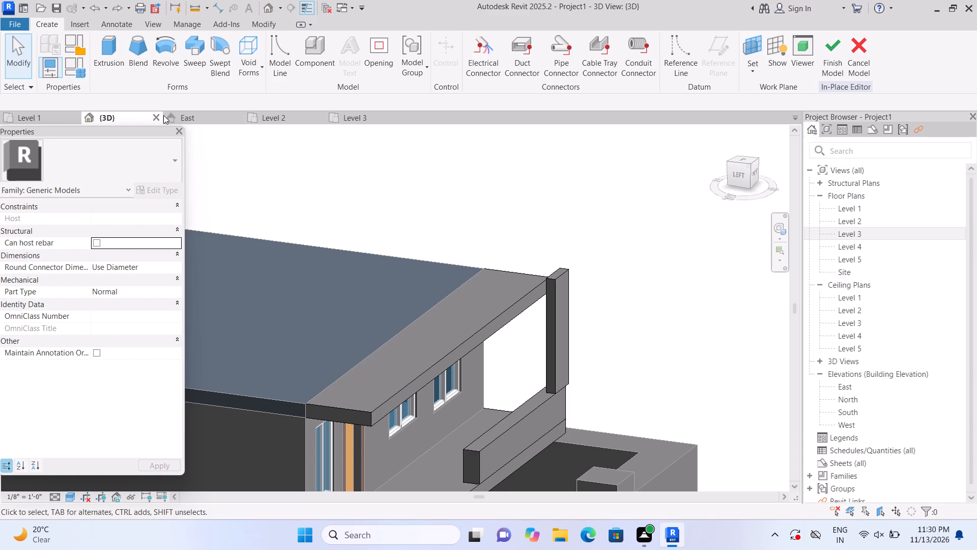
pyautogui.click(99, 57)
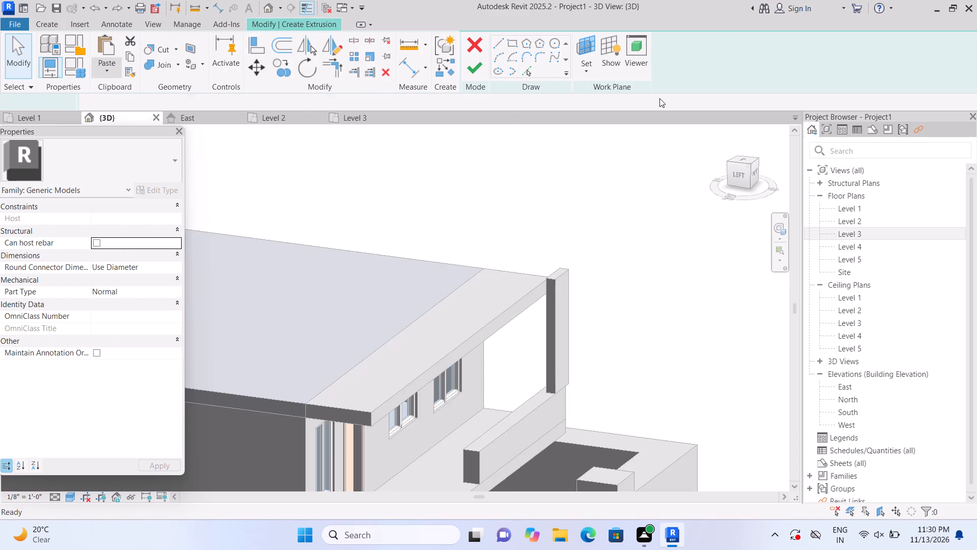
pyautogui.click(661, 70)
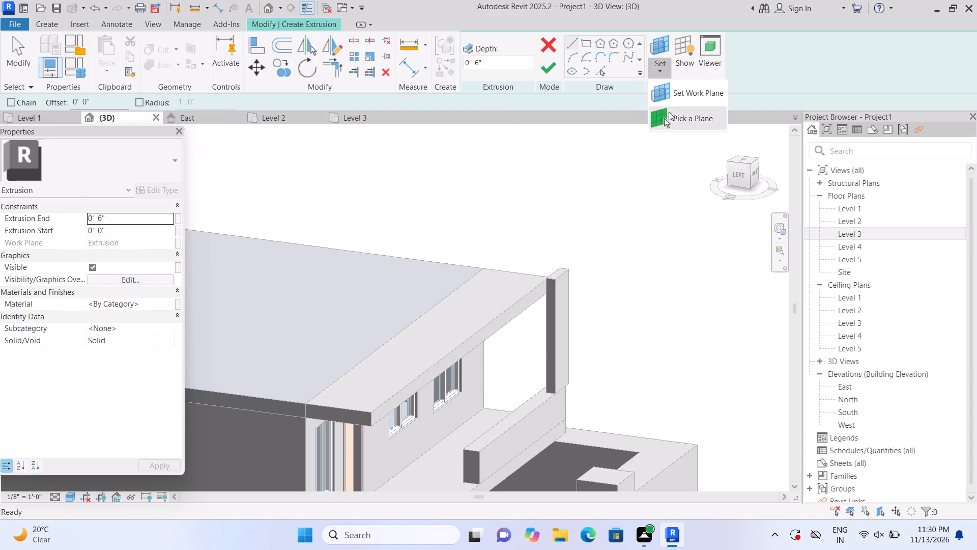
pyautogui.click(670, 119)
pyautogui.click(477, 307)
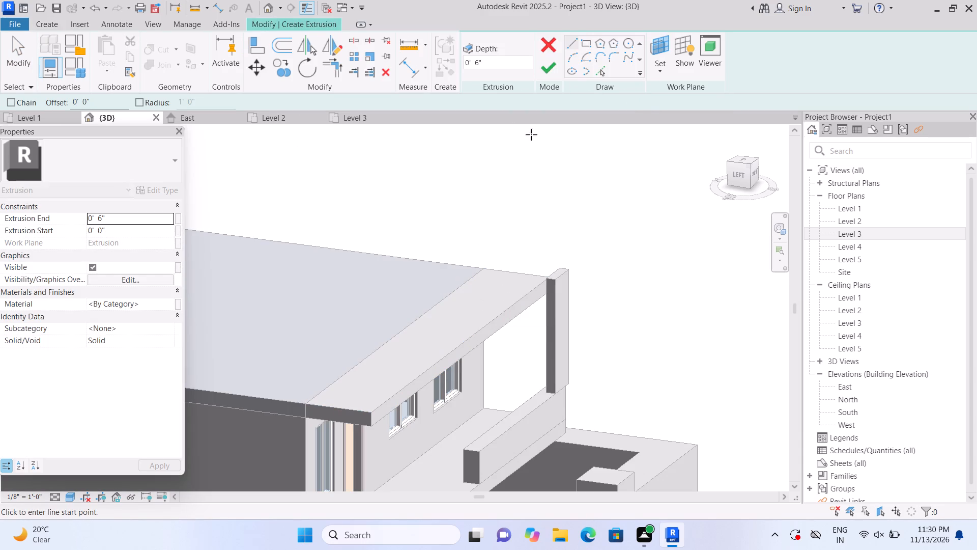
pyautogui.click(583, 46)
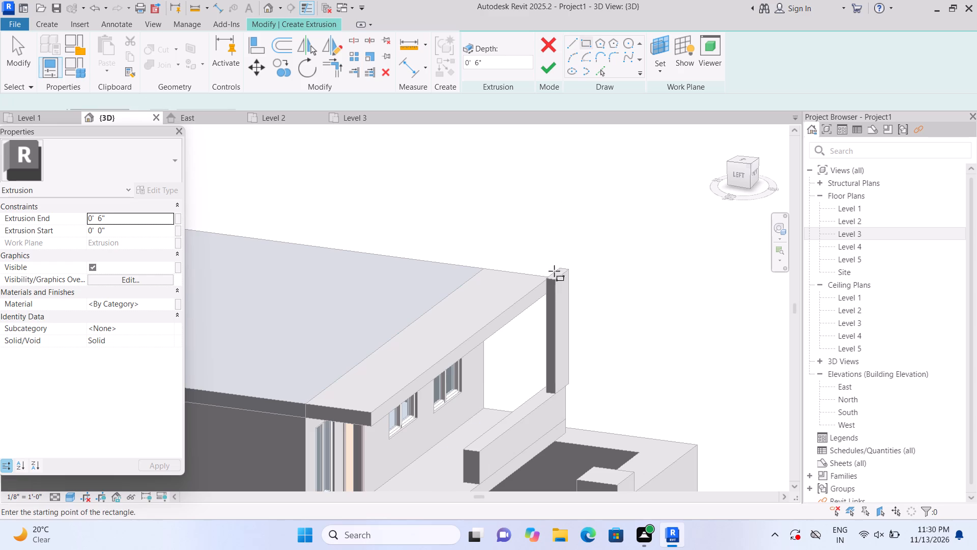
pyautogui.scroll(3, 550, 292)
pyautogui.click(543, 274)
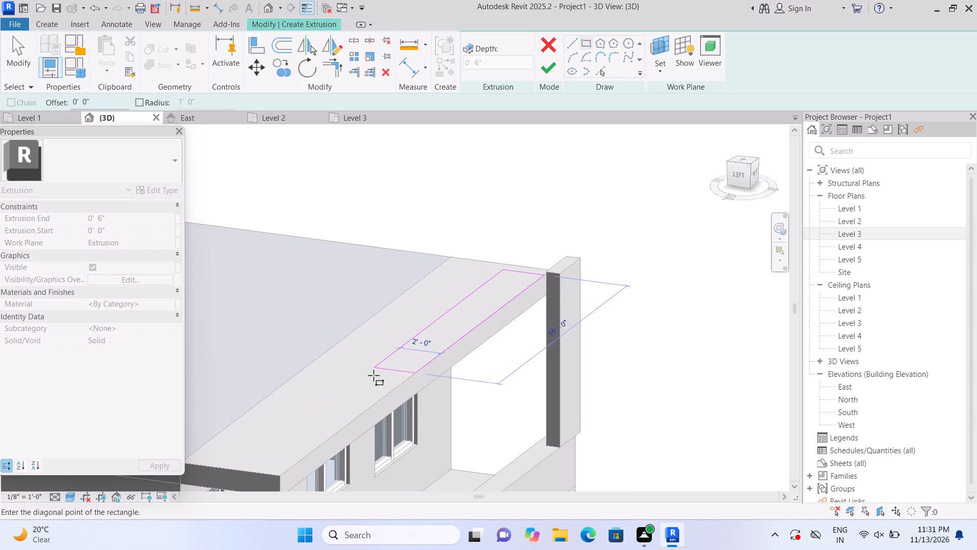
pyautogui.click(369, 390)
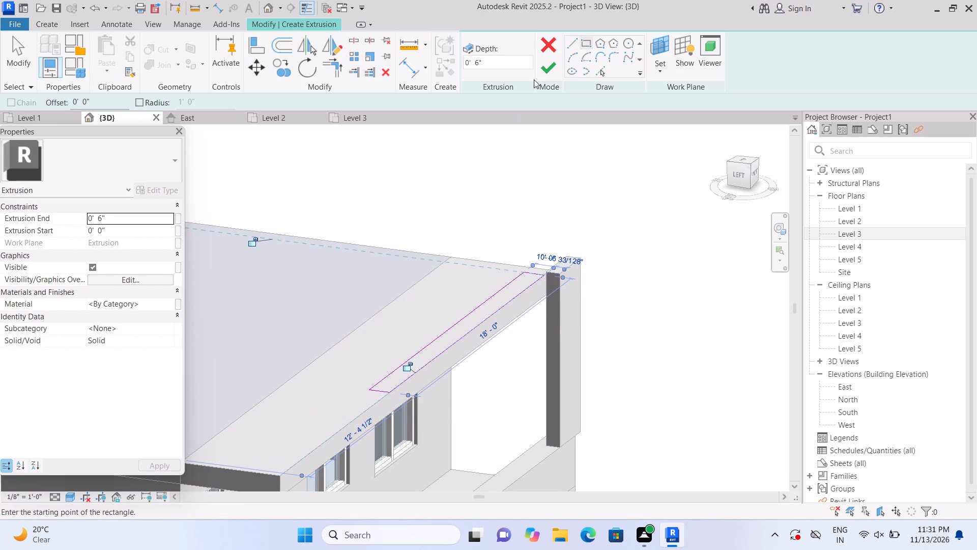
pyautogui.click(548, 68)
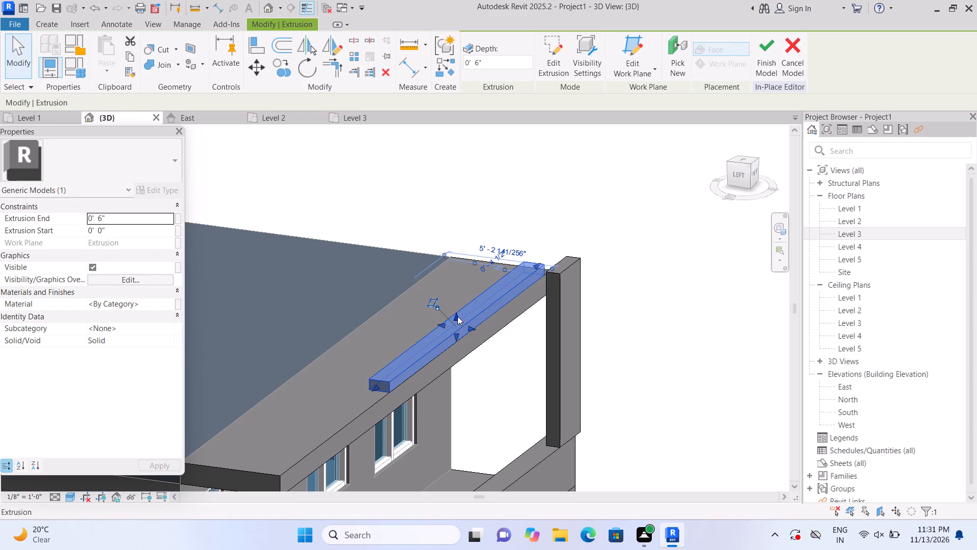
# Stretch the top face of the new roof-edge strip upward to form a raised roof parapet.
pyautogui.moveTo(456, 315); pyautogui.dragTo(461, 284)
pyautogui.click(461, 284)
pyautogui.doubleClick(535, 174)
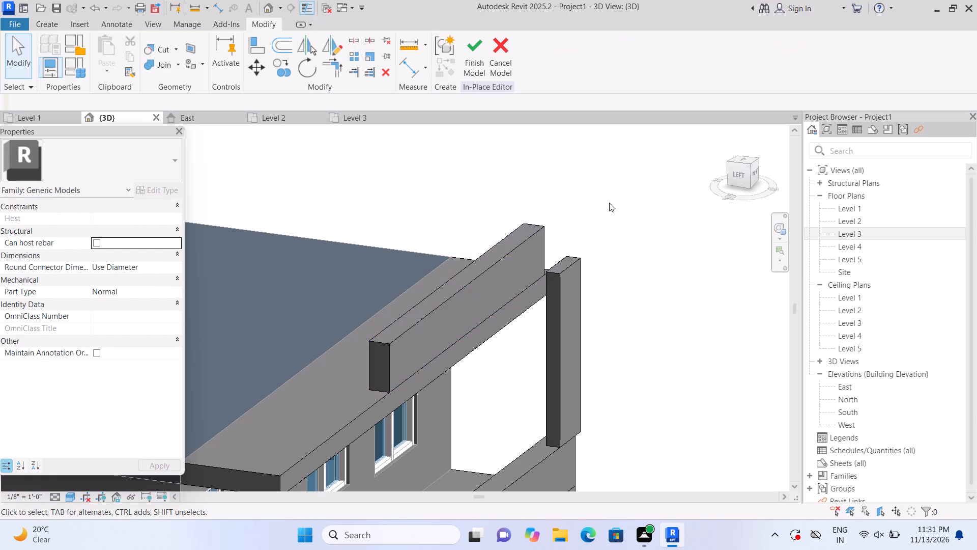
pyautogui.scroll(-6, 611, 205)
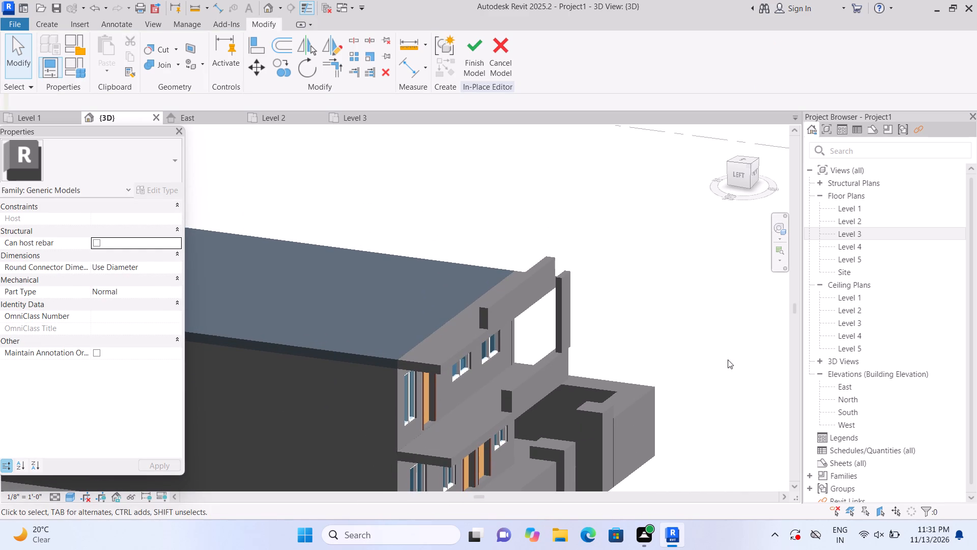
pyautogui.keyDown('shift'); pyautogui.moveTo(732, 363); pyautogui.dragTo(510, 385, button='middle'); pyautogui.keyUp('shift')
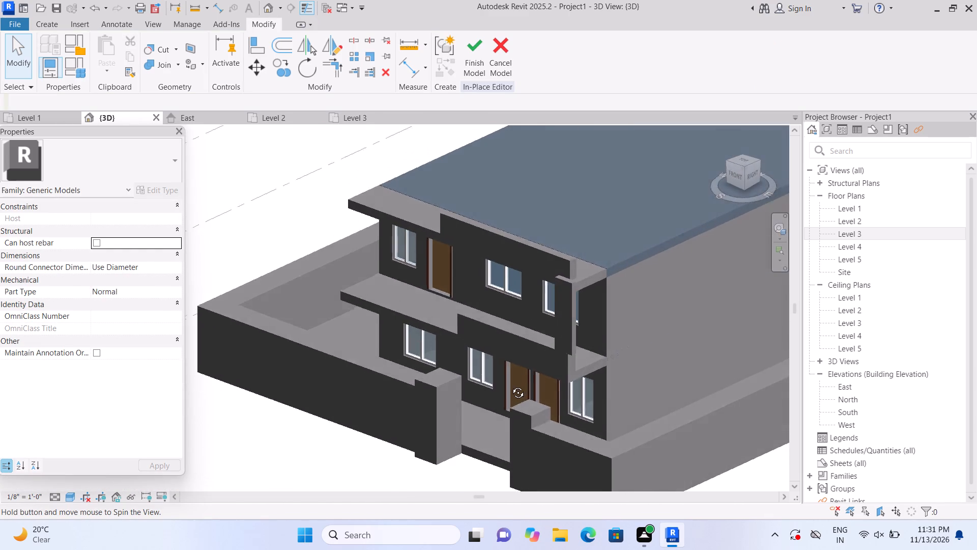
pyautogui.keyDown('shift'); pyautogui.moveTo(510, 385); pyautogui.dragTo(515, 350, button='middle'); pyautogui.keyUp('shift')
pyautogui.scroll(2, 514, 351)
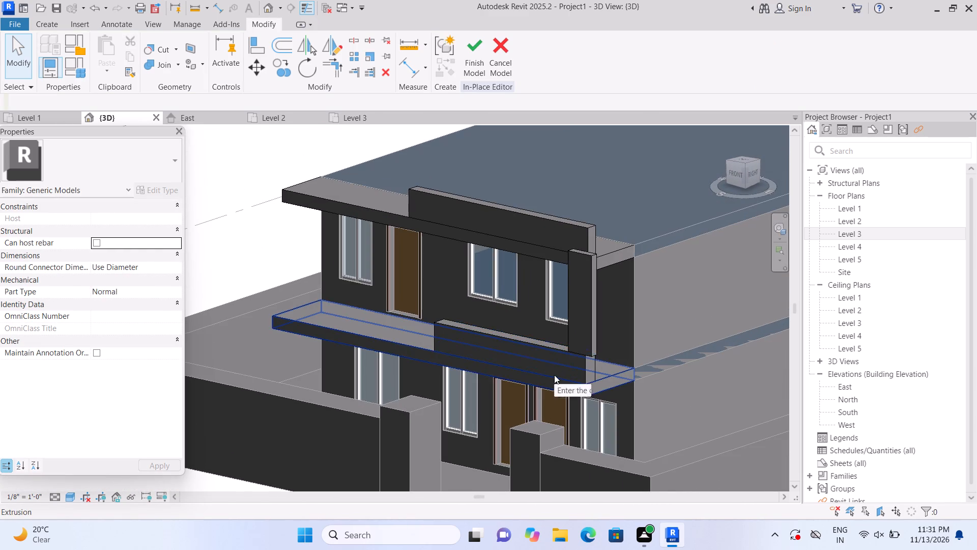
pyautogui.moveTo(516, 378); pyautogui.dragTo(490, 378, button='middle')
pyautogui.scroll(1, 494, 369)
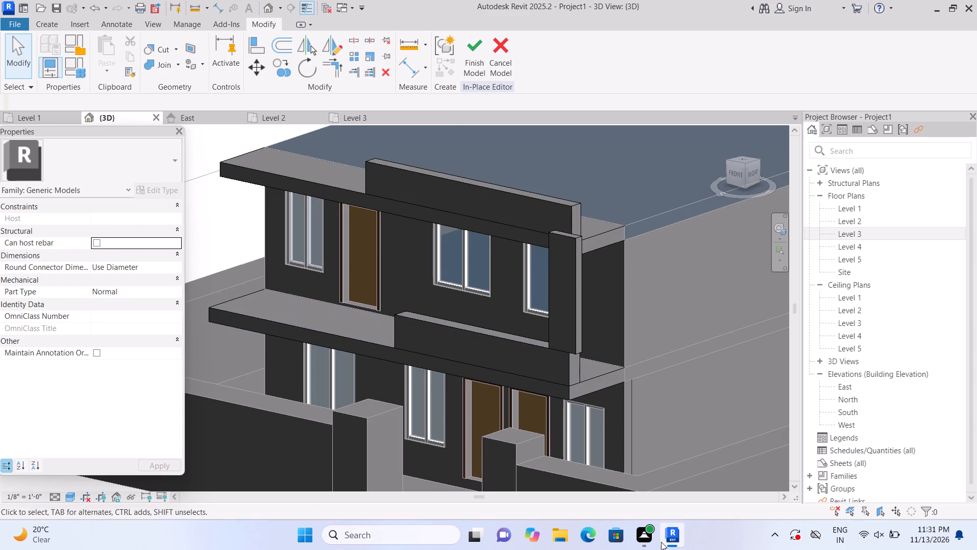
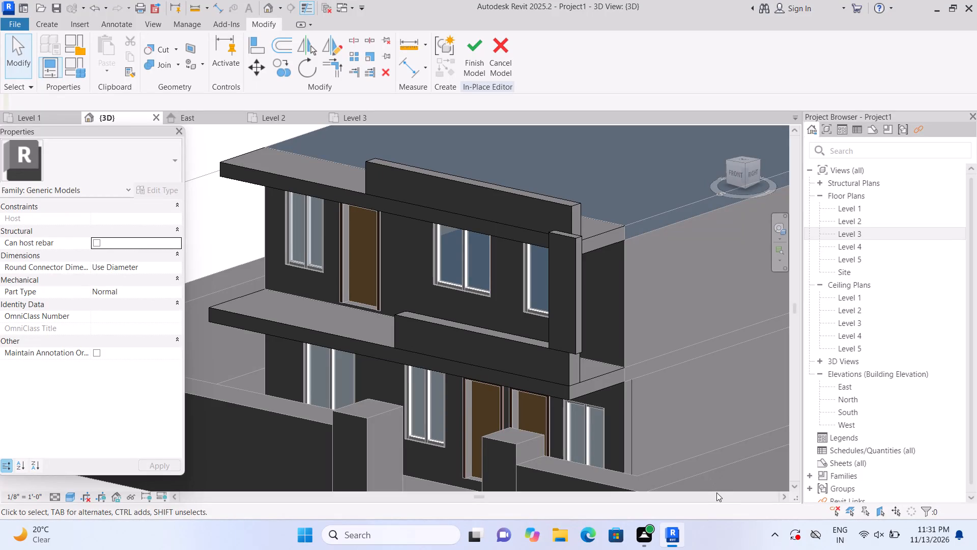
# Delete the slim corner pillar standing between the mid-level parapet and the roof slab.
pyautogui.click(570, 336)
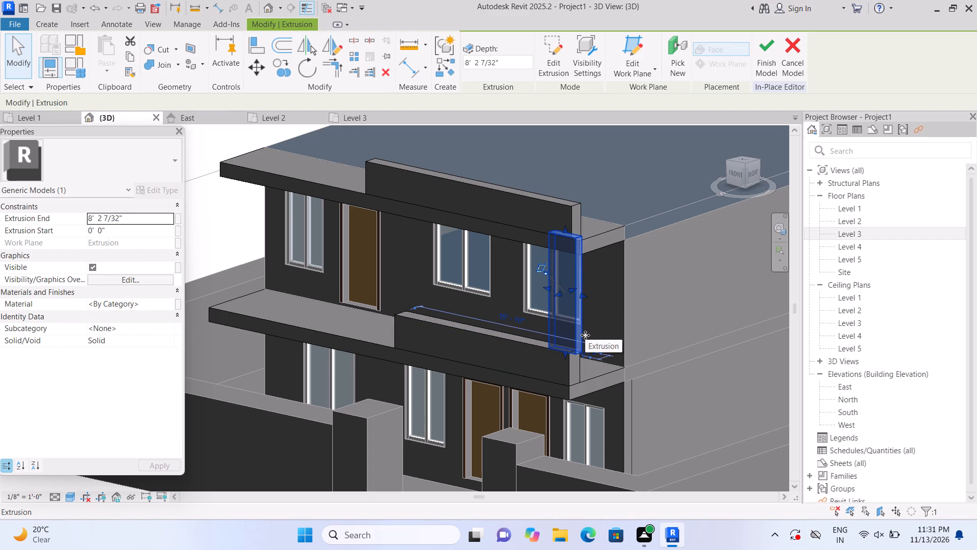
pyautogui.press('Delete')
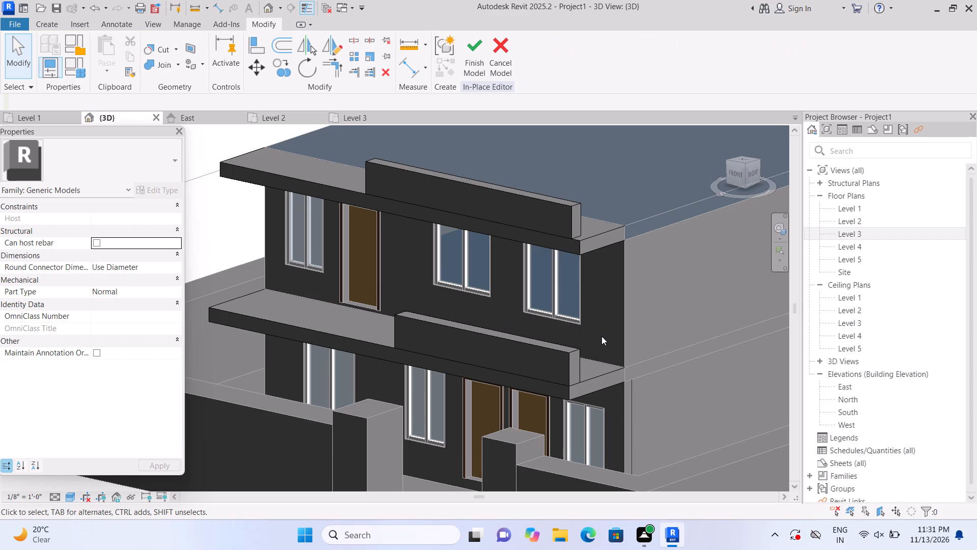
# Stretch the end face of the roof parapet slightly outward past the roof slab's front corner.
pyautogui.moveTo(601, 336); pyautogui.dragTo(552, 346, button='middle')
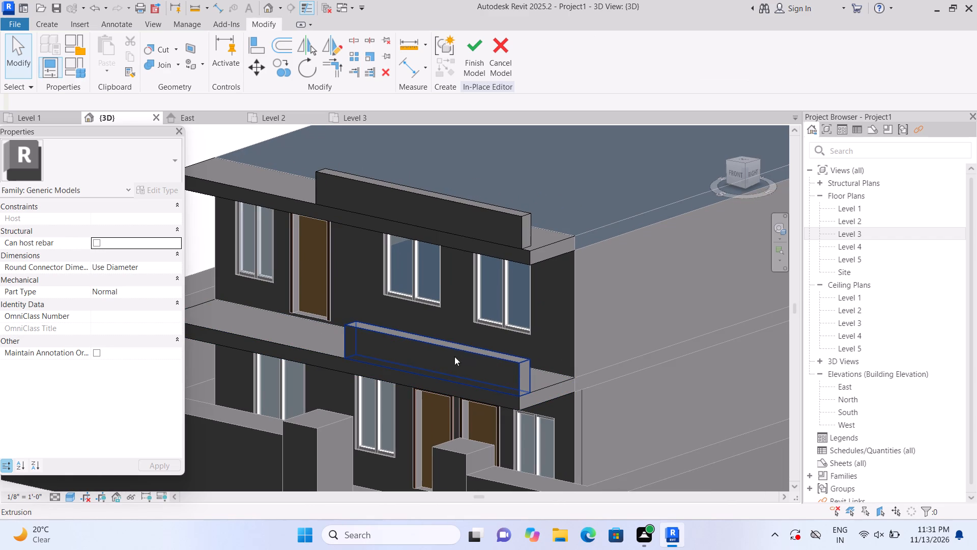
pyautogui.click(504, 215)
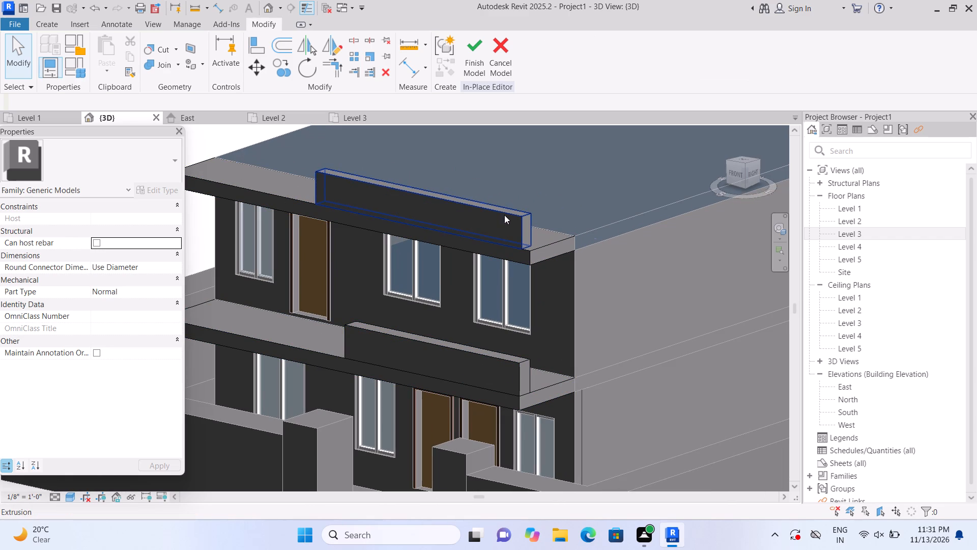
pyautogui.moveTo(529, 230); pyautogui.dragTo(538, 234)
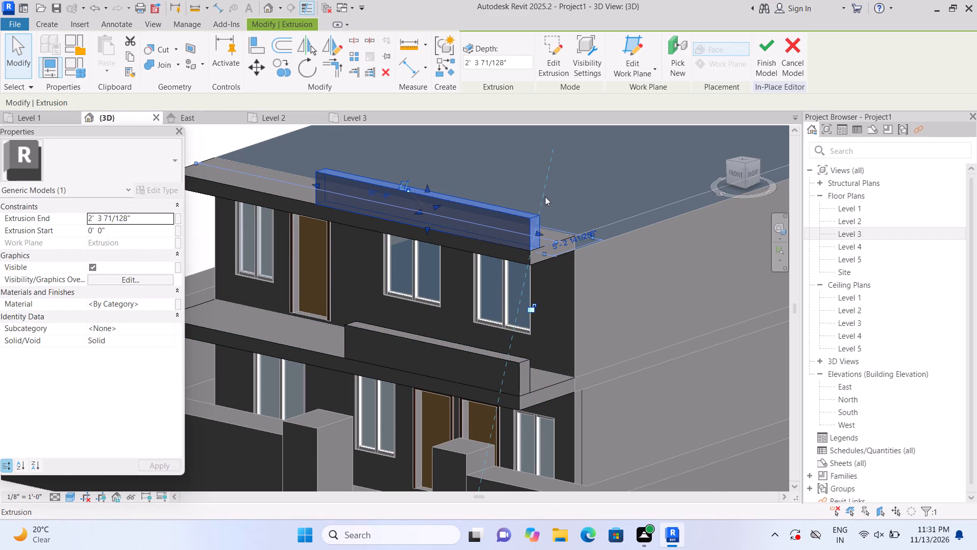
pyautogui.doubleClick(551, 190)
# Start a new extrusion with the roof parapet's end face picked as its work plane.
pyautogui.click(60, 25)
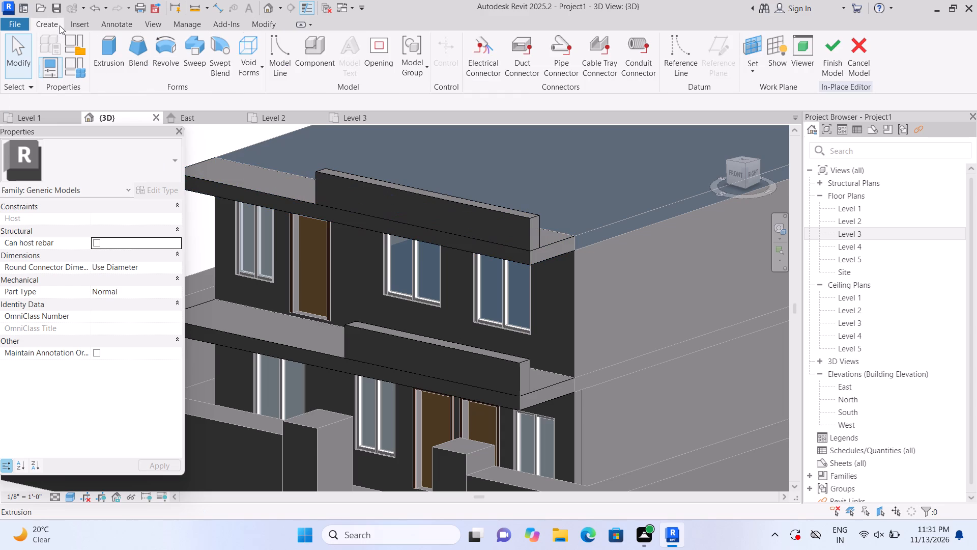
pyautogui.click(102, 40)
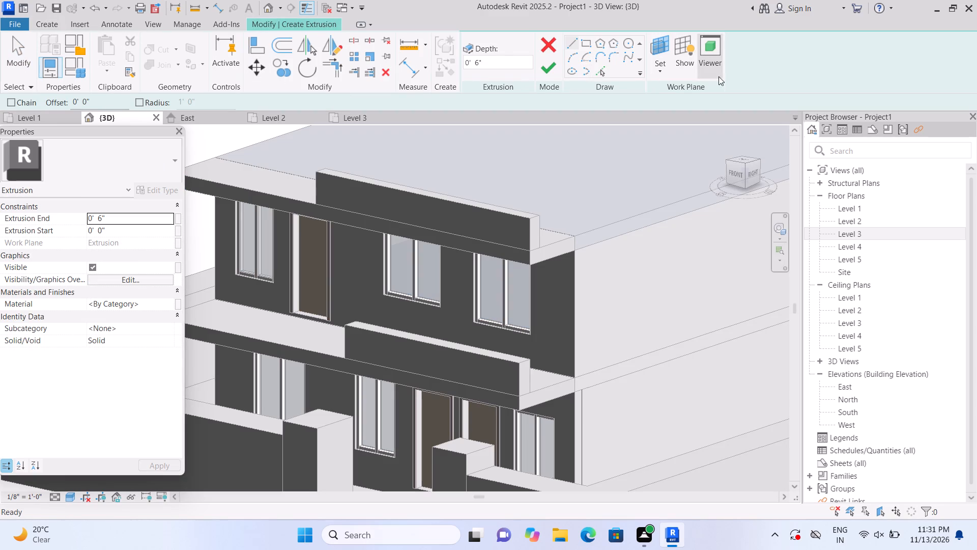
pyautogui.click(655, 75)
pyautogui.click(668, 115)
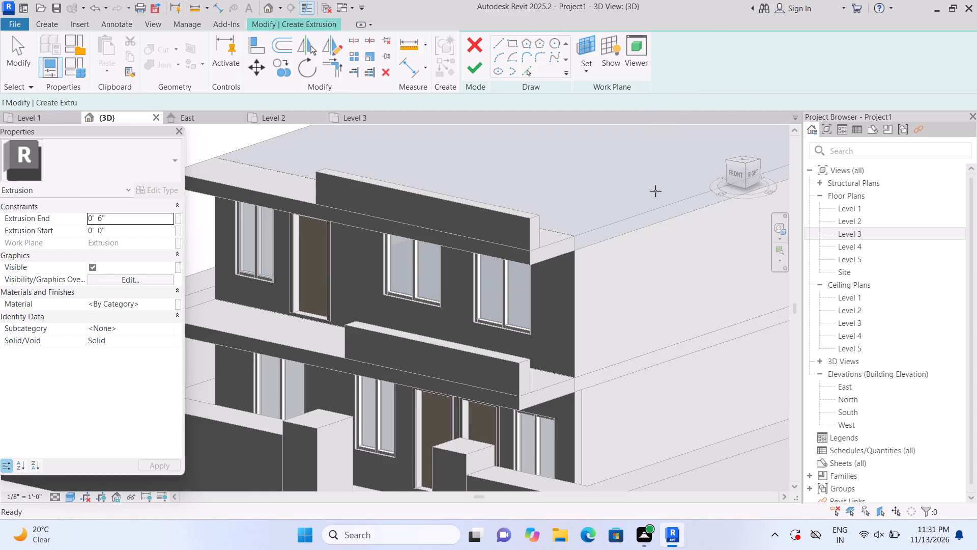
pyautogui.scroll(3, 655, 193)
pyautogui.moveTo(639, 202); pyautogui.dragTo(630, 126, button='middle')
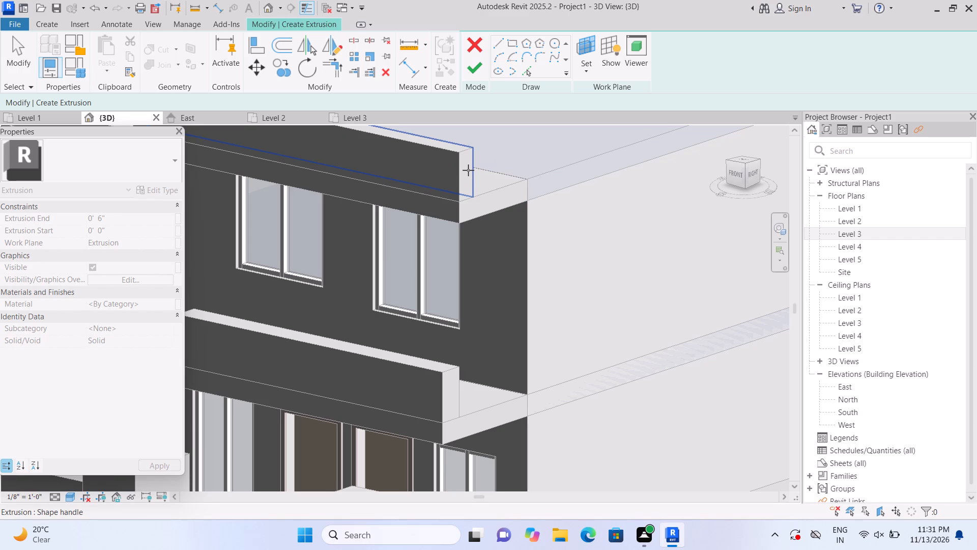
pyautogui.scroll(3, 472, 189)
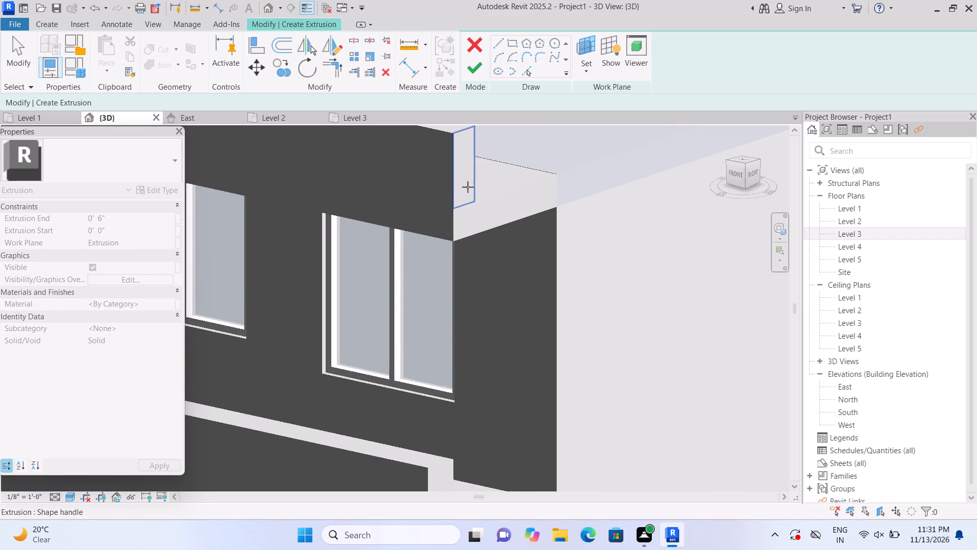
pyautogui.click(462, 187)
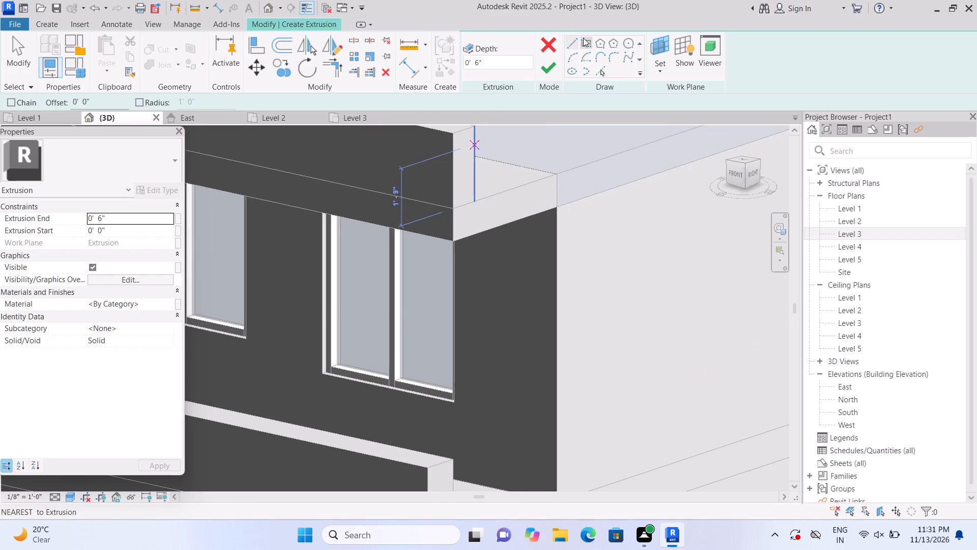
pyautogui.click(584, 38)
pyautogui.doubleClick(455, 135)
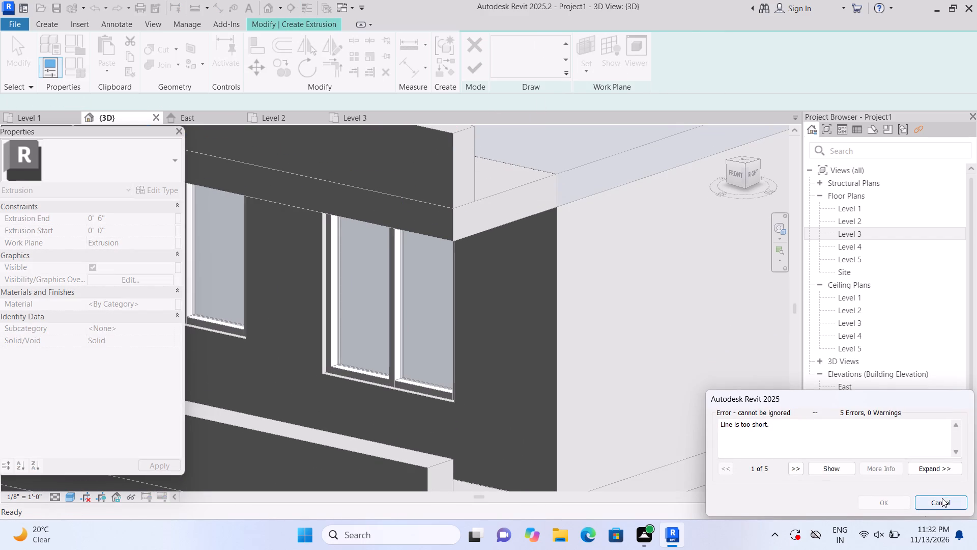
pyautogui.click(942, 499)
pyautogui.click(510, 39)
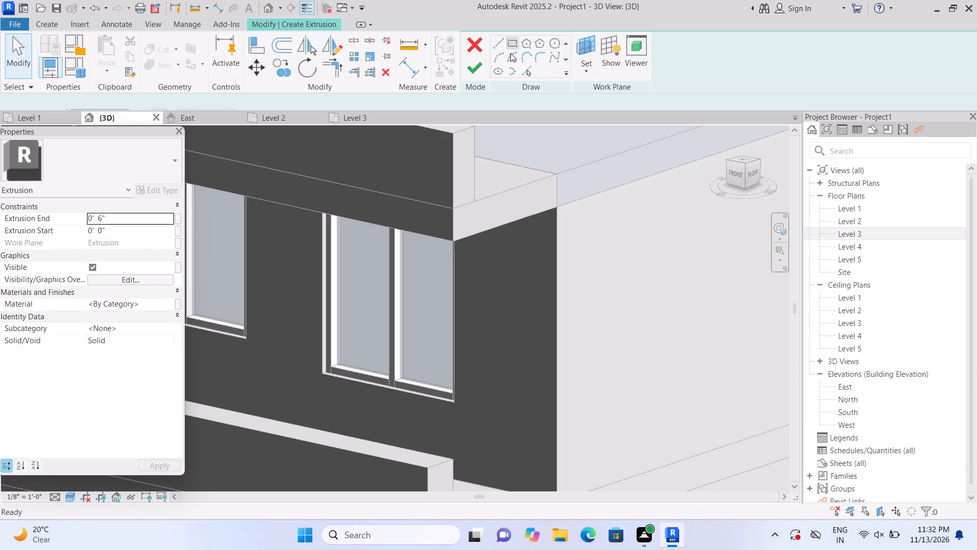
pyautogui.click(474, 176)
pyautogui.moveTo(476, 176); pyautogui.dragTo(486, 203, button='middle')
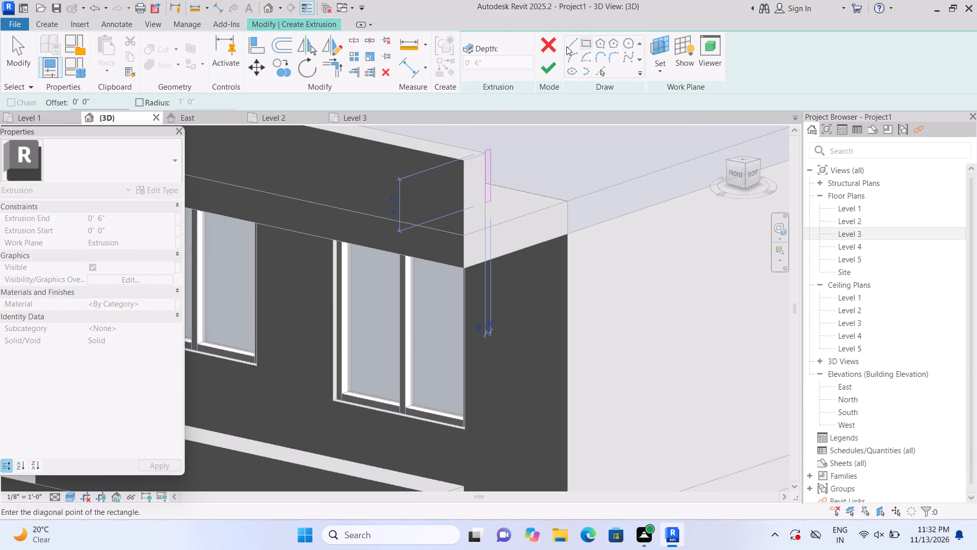
# Extrude a rectangle about 3' 3" high by 6" deep on the roof parapet's end, from its top corner to the slab's underside.
pyautogui.click(585, 43)
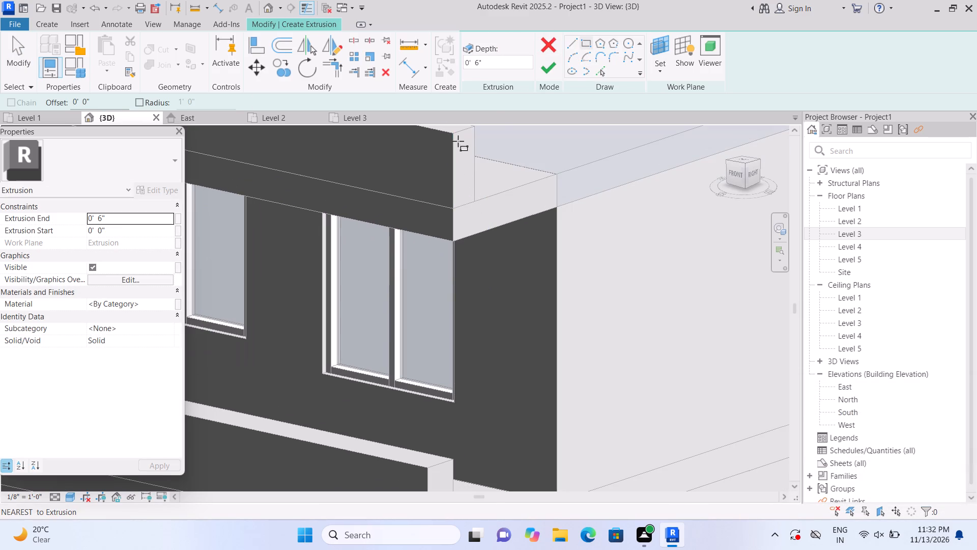
pyautogui.click(453, 136)
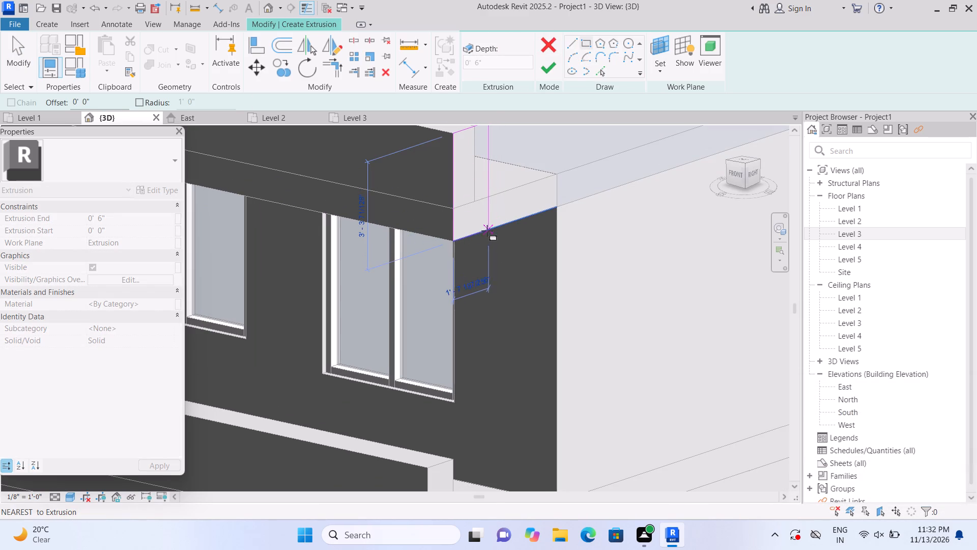
pyautogui.click(475, 238)
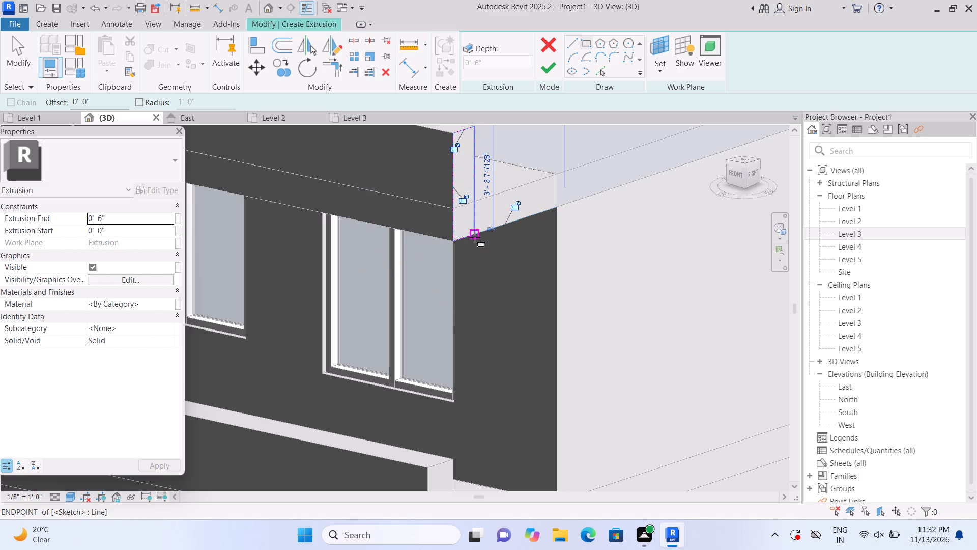
pyautogui.click(539, 65)
# Stretch the new extrusion to about 2' 3" deep and extend its bottom face down to the mid-level slab, forming a wide corner pillar.
pyautogui.scroll(-2, 541, 148)
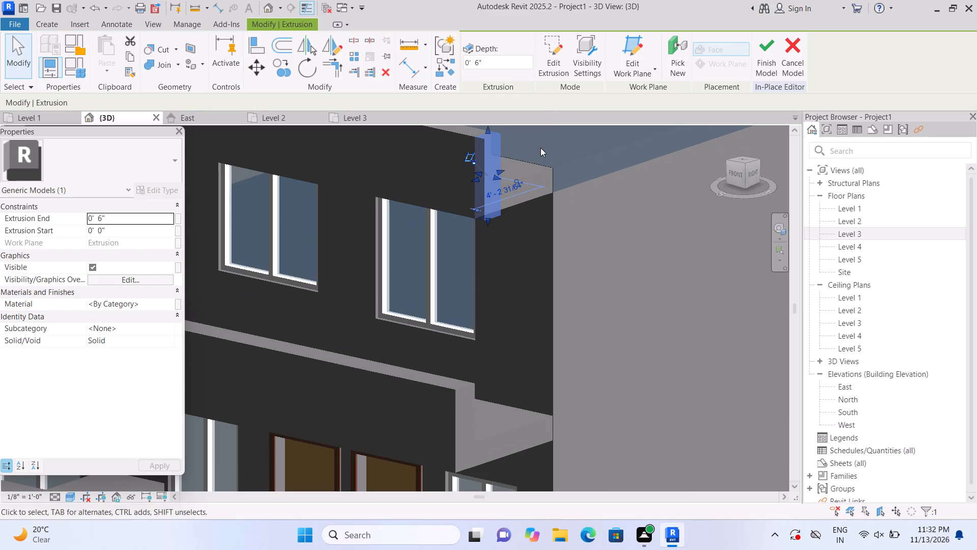
pyautogui.moveTo(496, 177); pyautogui.dragTo(508, 181)
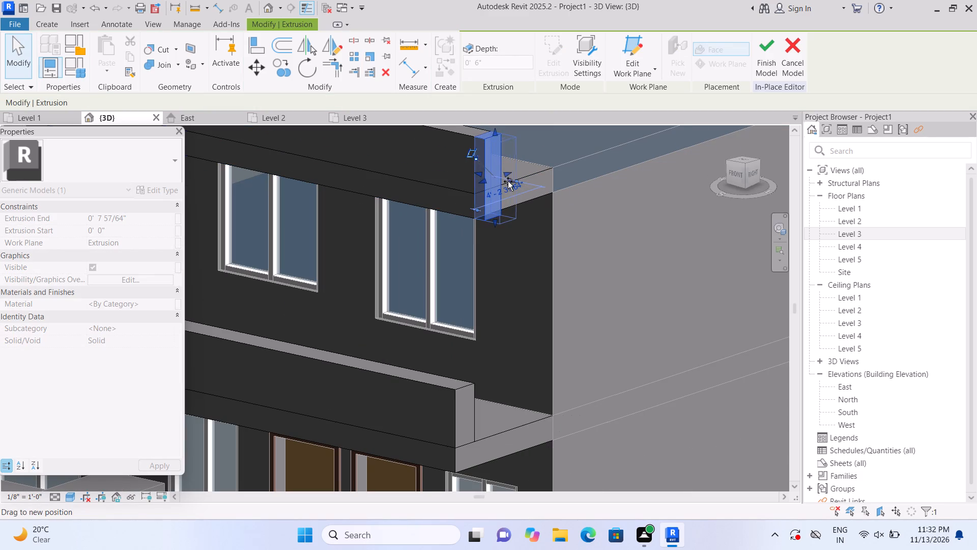
pyautogui.moveTo(508, 181); pyautogui.dragTo(527, 188)
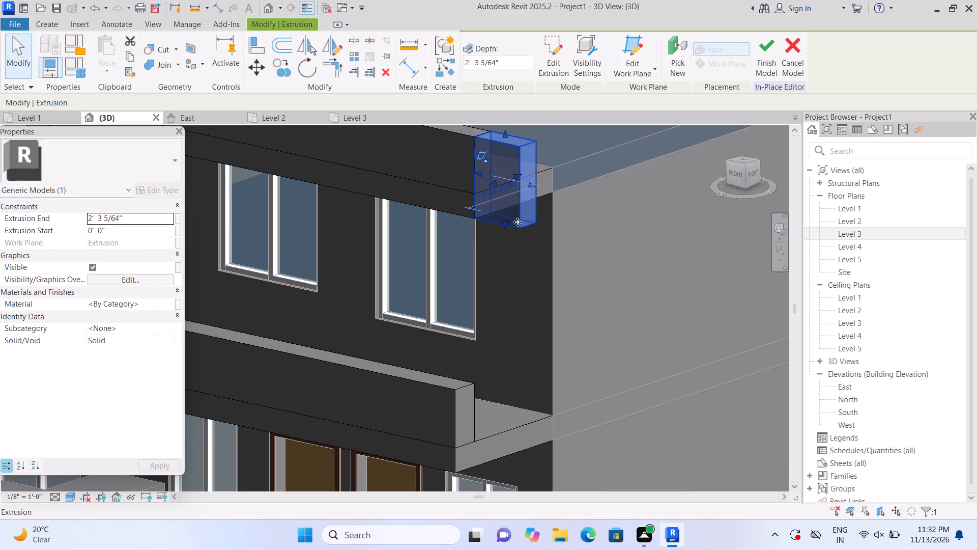
pyautogui.moveTo(505, 221); pyautogui.dragTo(498, 438)
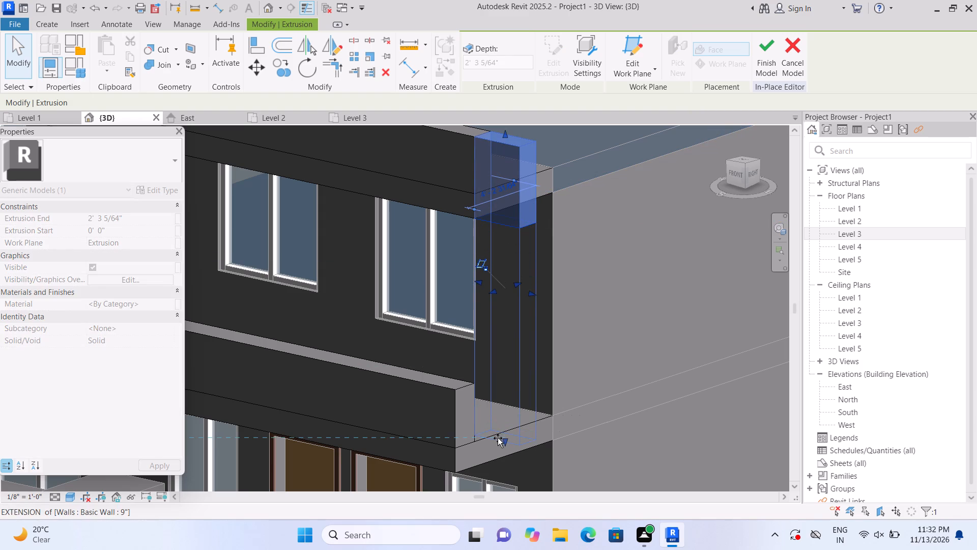
pyautogui.moveTo(498, 438); pyautogui.dragTo(497, 438)
pyautogui.click(498, 437)
# Delete the parapet block on the mid-level projecting slab.
pyautogui.scroll(-2, 519, 338)
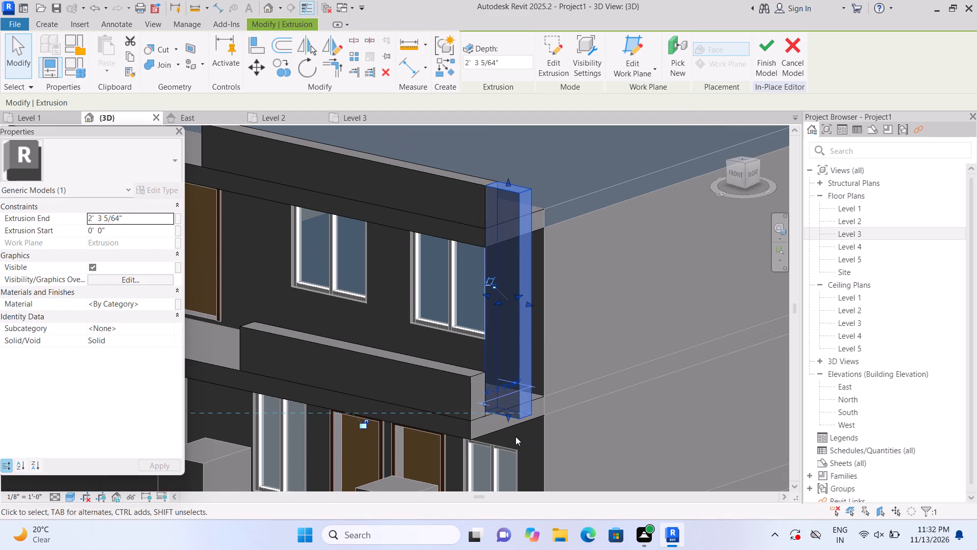
pyautogui.keyDown('shift'); pyautogui.moveTo(535, 455); pyautogui.dragTo(615, 448, button='middle'); pyautogui.keyUp('shift')
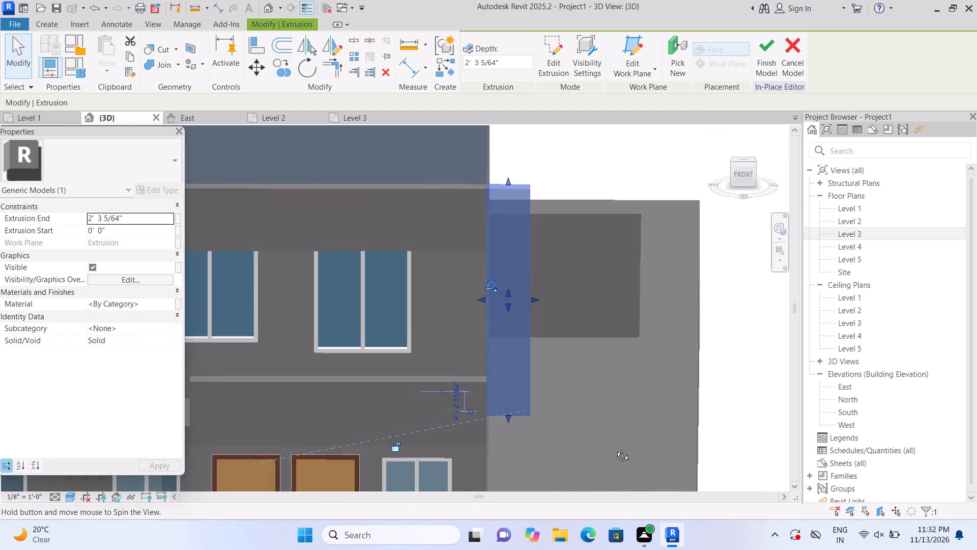
pyautogui.keyDown('shift'); pyautogui.moveTo(615, 448); pyautogui.dragTo(469, 468, button='middle'); pyautogui.keyUp('shift')
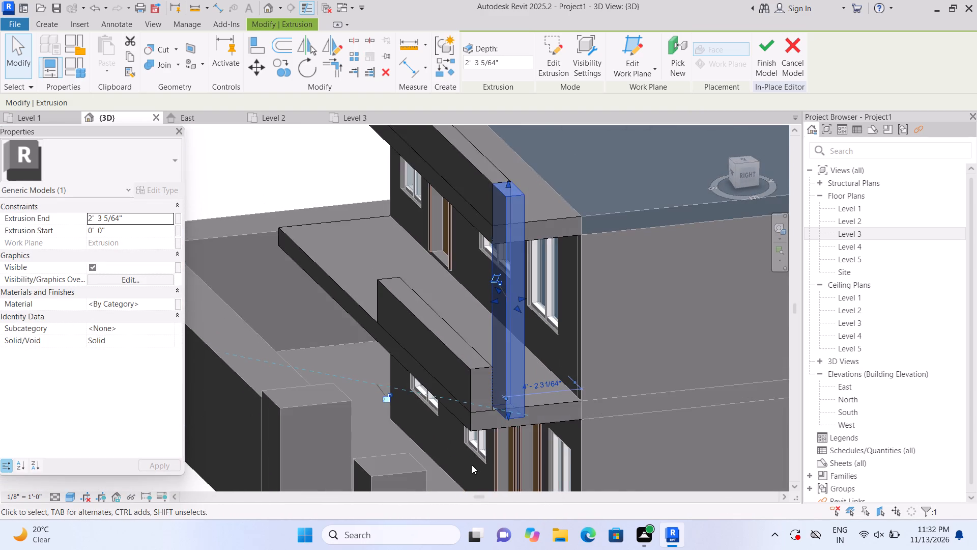
pyautogui.scroll(3, 475, 462)
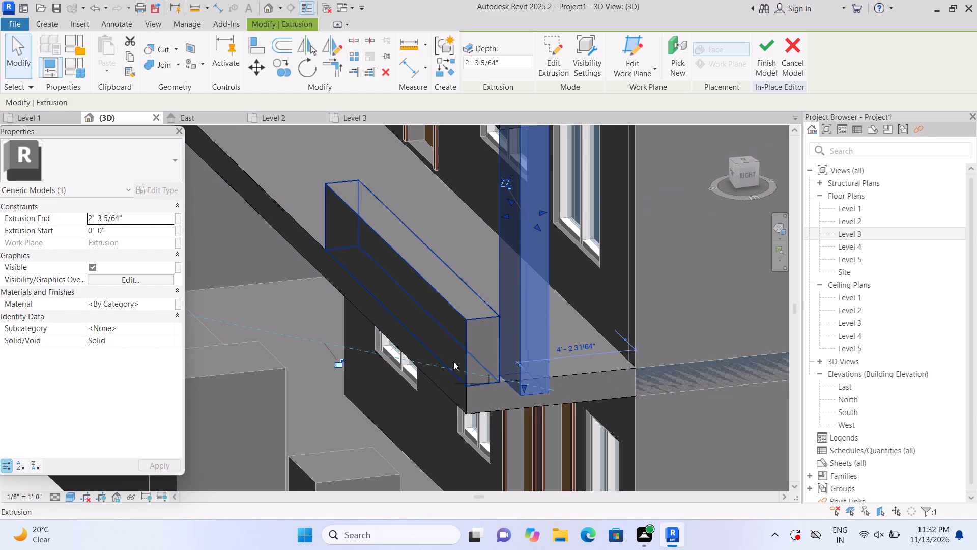
pyautogui.click(467, 334)
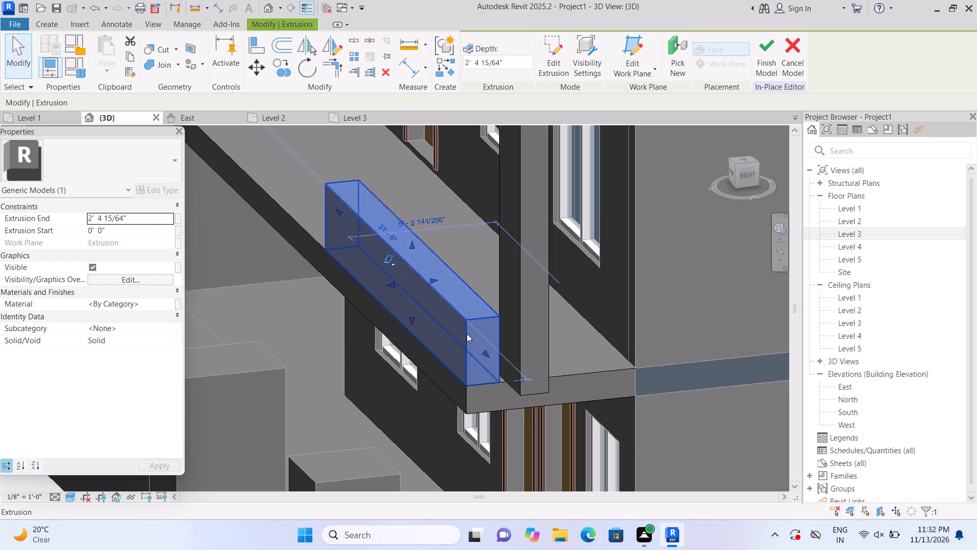
pyautogui.press('Delete')
# Pull the front face of the mid-level slab back toward the building to a projection of about 3' 10".
pyautogui.click(428, 335)
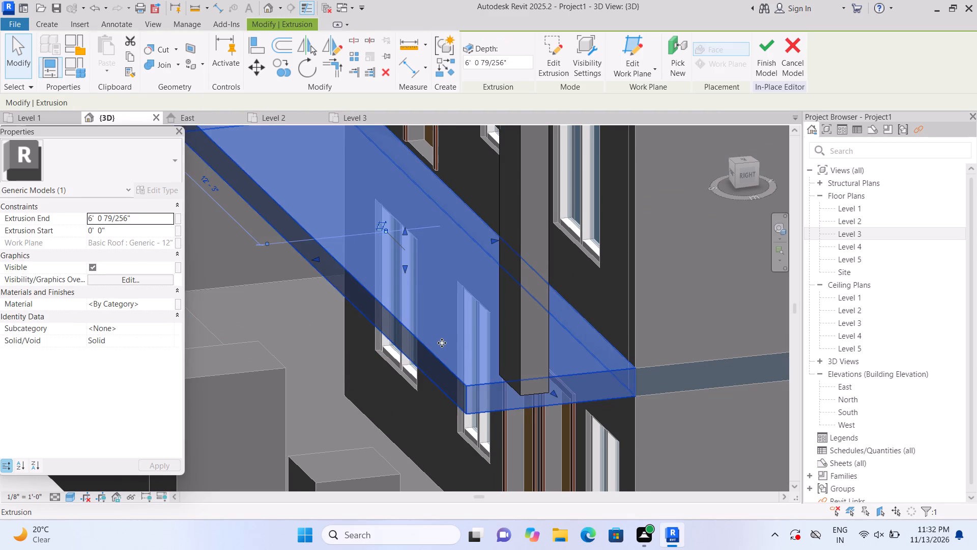
pyautogui.scroll(-1, 444, 347)
pyautogui.moveTo(330, 271); pyautogui.dragTo(373, 261)
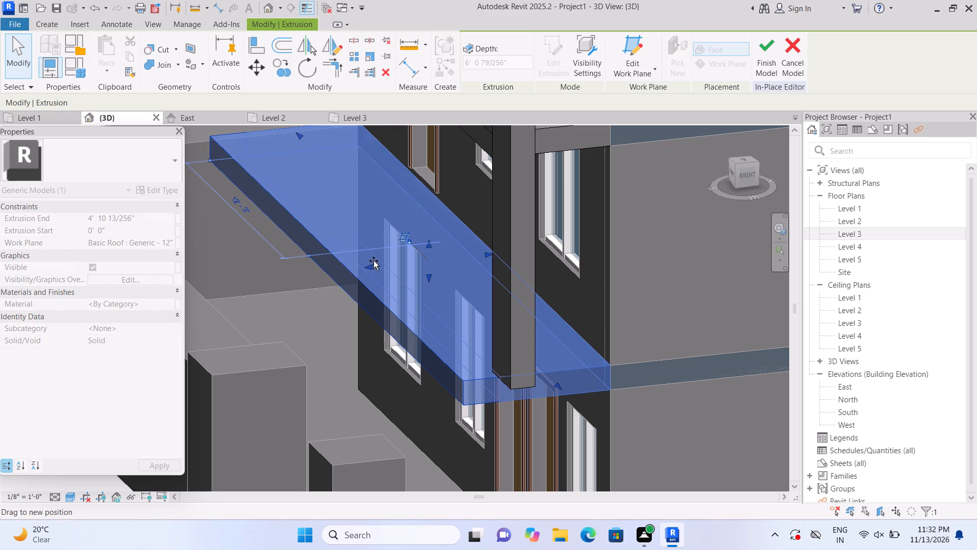
pyautogui.moveTo(373, 261); pyautogui.dragTo(385, 258)
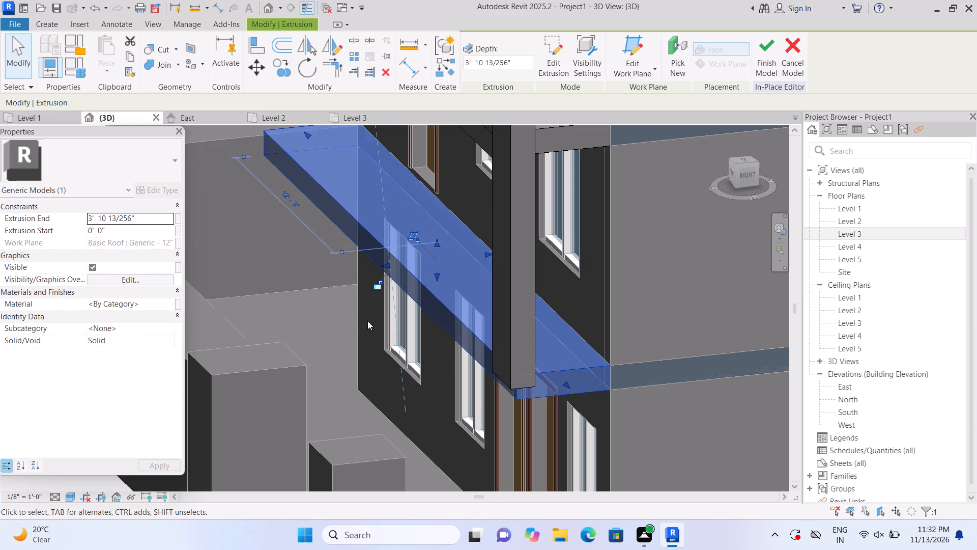
pyautogui.press('Escape')
# Thicken the mid-level slab by stretching its bottom face slightly downward.
pyautogui.keyDown('shift'); pyautogui.moveTo(397, 340); pyautogui.dragTo(413, 351, button='middle'); pyautogui.keyUp('shift')
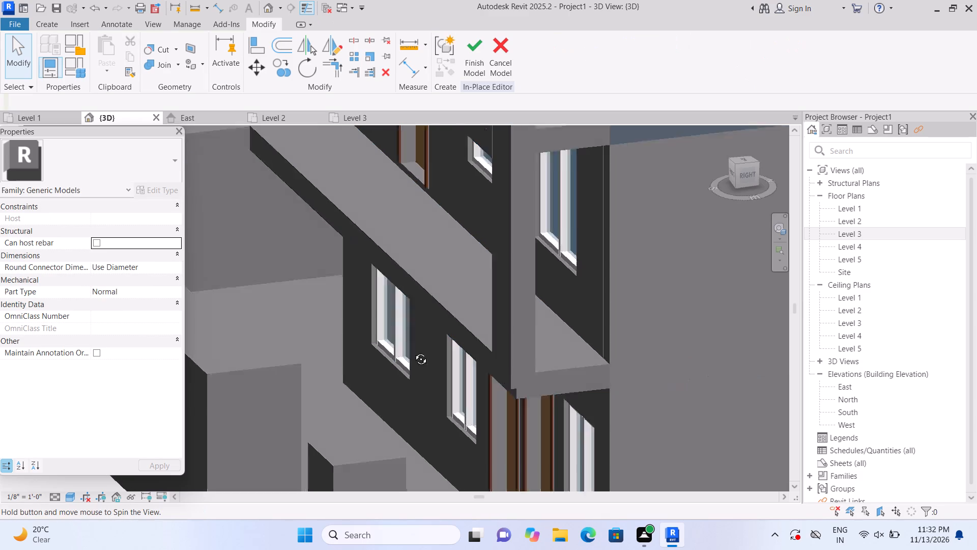
pyautogui.keyDown('shift'); pyautogui.moveTo(413, 351); pyautogui.dragTo(611, 373, button='middle'); pyautogui.keyUp('shift')
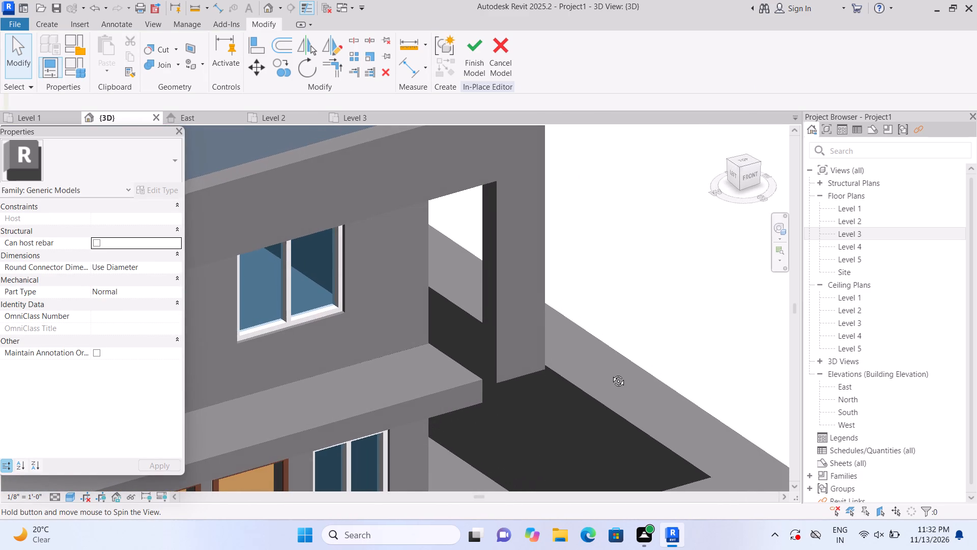
pyautogui.keyDown('shift'); pyautogui.moveTo(611, 373); pyautogui.dragTo(419, 359, button='middle'); pyautogui.keyUp('shift')
pyautogui.keyDown('shift'); pyautogui.scroll(-4, 427, 363); pyautogui.keyUp('shift')
pyautogui.scroll(2, 411, 346)
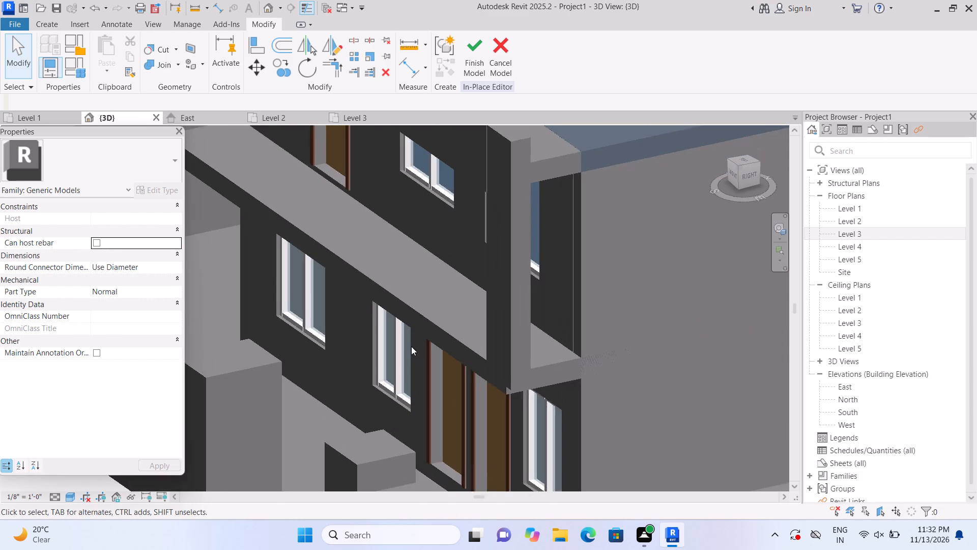
pyautogui.scroll(1, 411, 346)
pyautogui.click(417, 322)
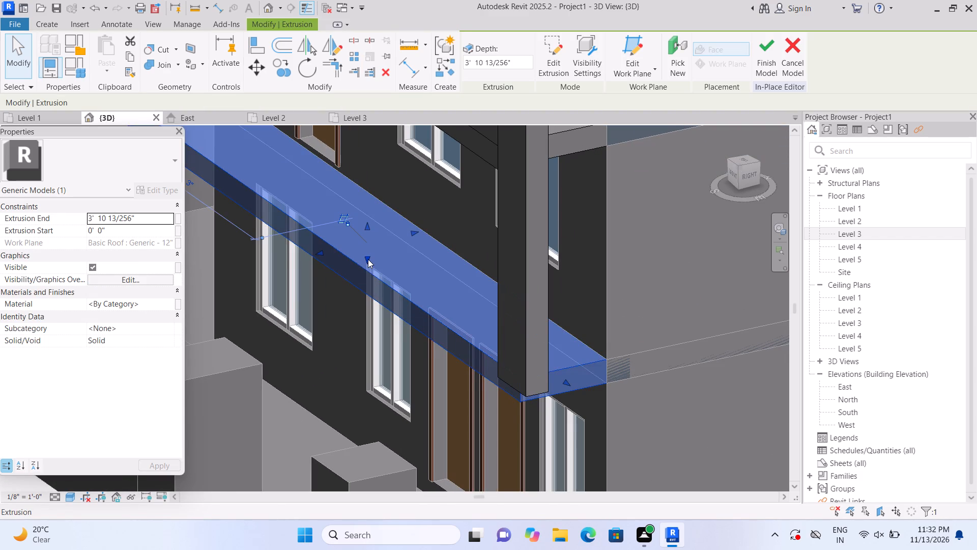
pyautogui.moveTo(368, 259); pyautogui.dragTo(361, 268)
pyautogui.tripleClick(361, 268)
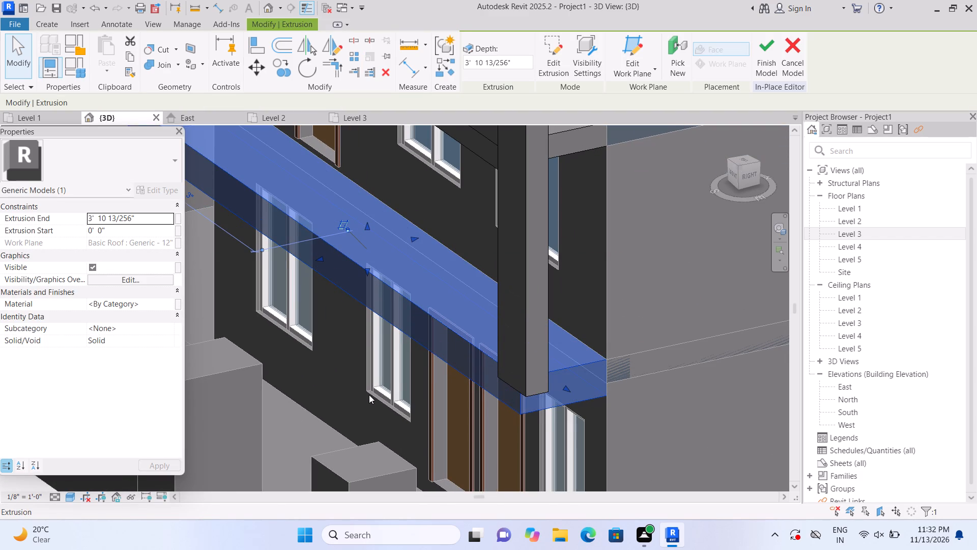
pyautogui.press('Escape')
pyautogui.keyDown('shift'); pyautogui.moveTo(381, 405); pyautogui.dragTo(507, 426, button='middle'); pyautogui.keyUp('shift')
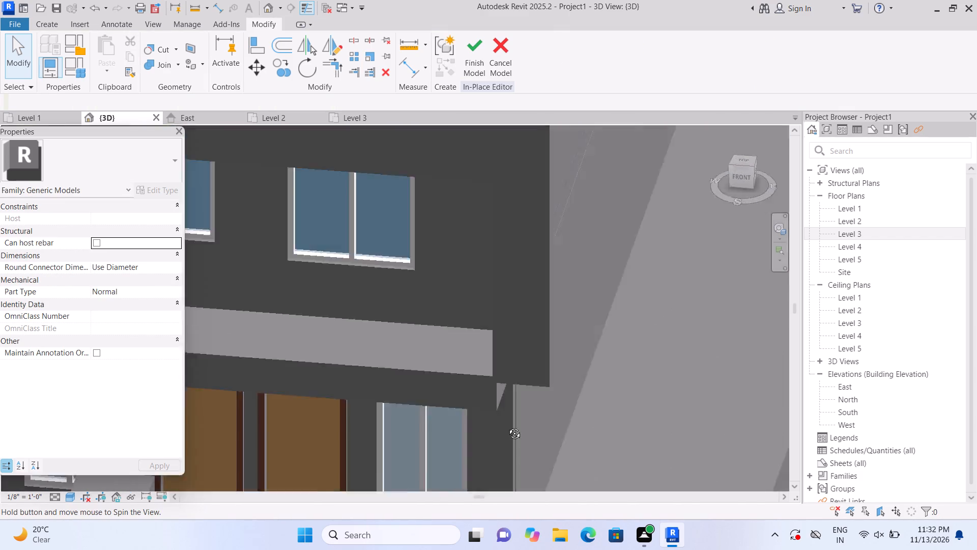
# Extend the corner pillar's bottom face down to line up with the underside of the mid-level projecting slab.
pyautogui.keyDown('shift'); pyautogui.moveTo(507, 426); pyautogui.dragTo(607, 403, button='middle'); pyautogui.keyUp('shift')
pyautogui.scroll(2, 533, 401)
pyautogui.moveTo(524, 445); pyautogui.dragTo(481, 377, button='middle')
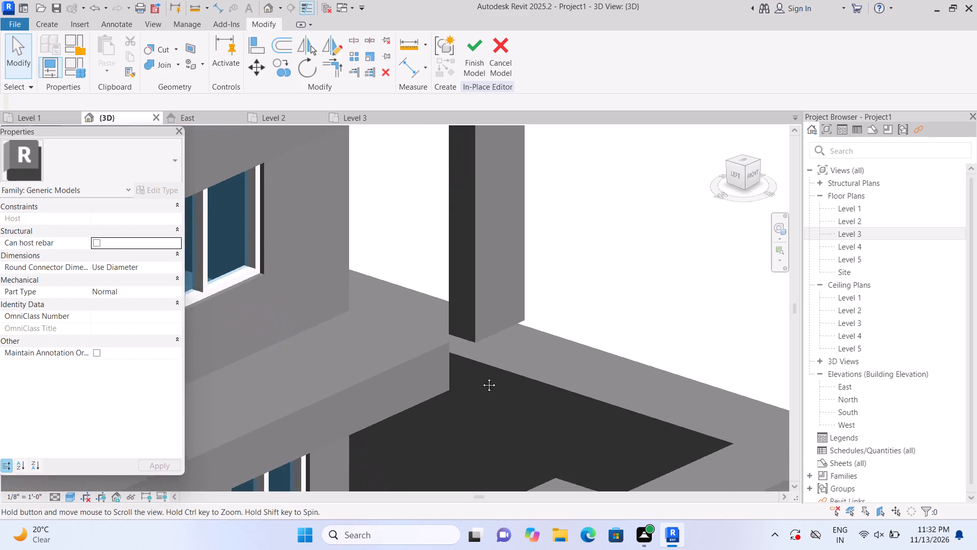
pyautogui.moveTo(481, 377); pyautogui.dragTo(456, 338, button='middle')
pyautogui.scroll(2, 455, 336)
pyautogui.click(443, 255)
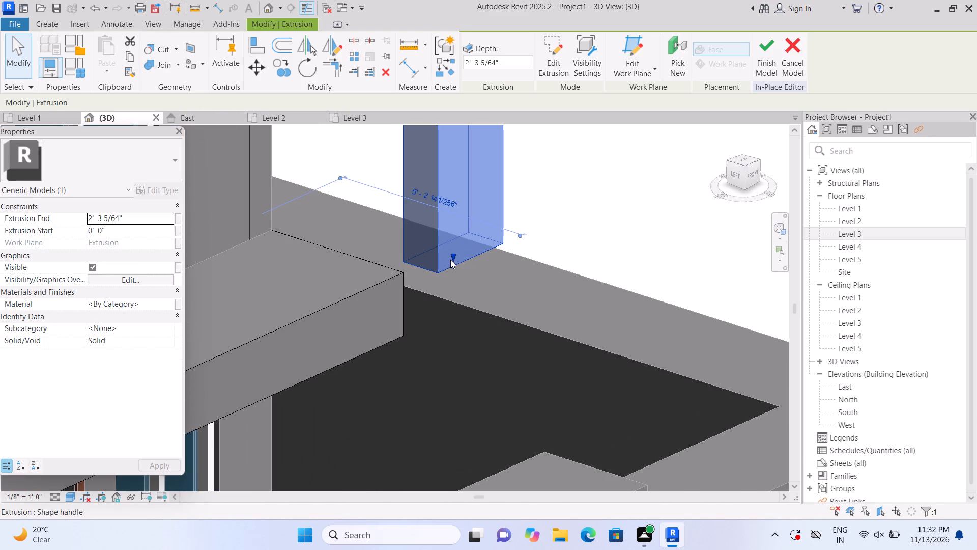
pyautogui.moveTo(450, 254); pyautogui.dragTo(464, 320)
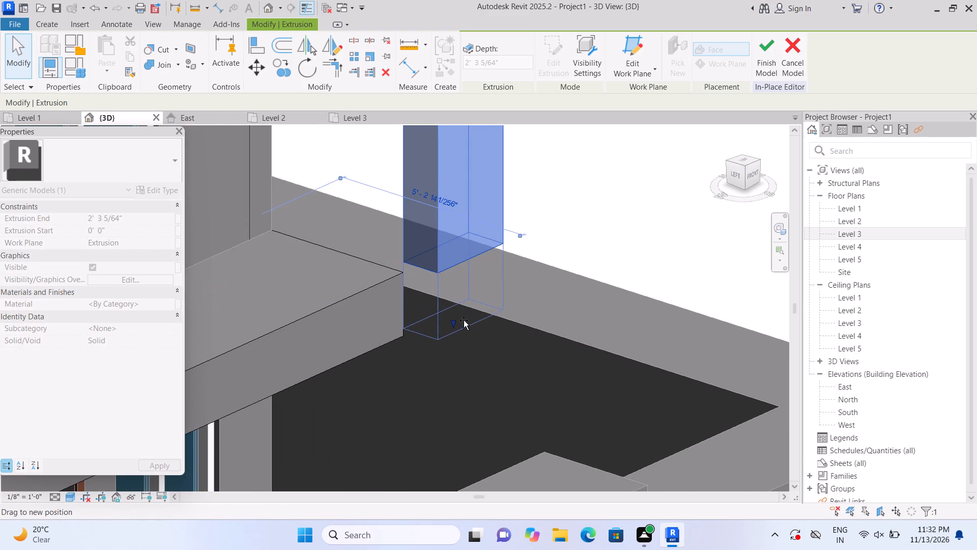
pyautogui.moveTo(464, 320); pyautogui.dragTo(461, 322)
pyautogui.scroll(-1, 409, 304)
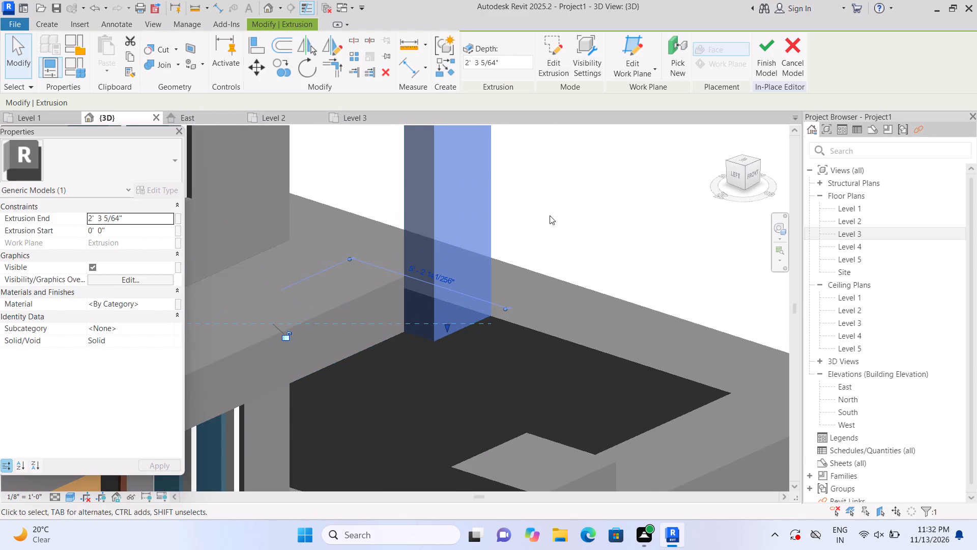
pyautogui.click(576, 191)
pyautogui.scroll(-4, 576, 191)
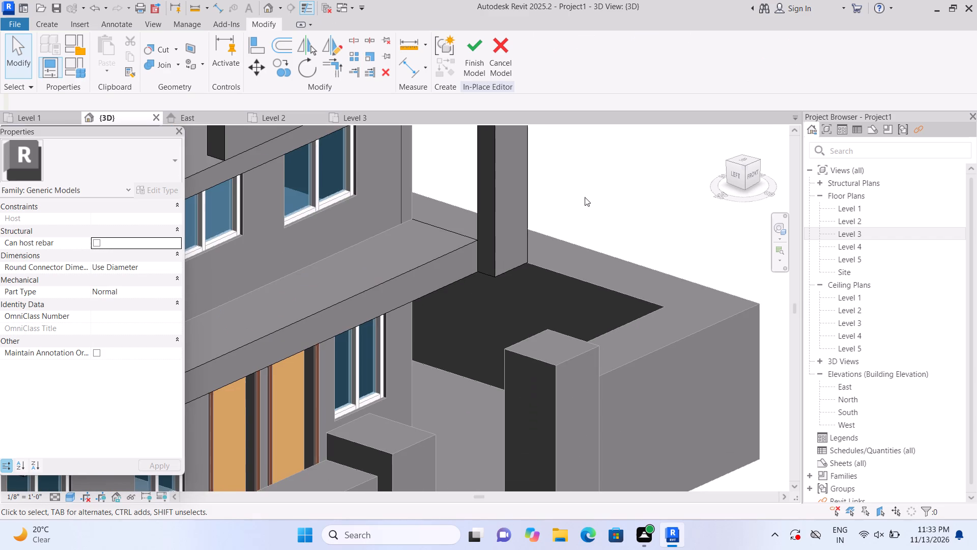
# Pull the mid-level slab's front face outward until it is flush with the front of the corner pillar.
pyautogui.click(341, 314)
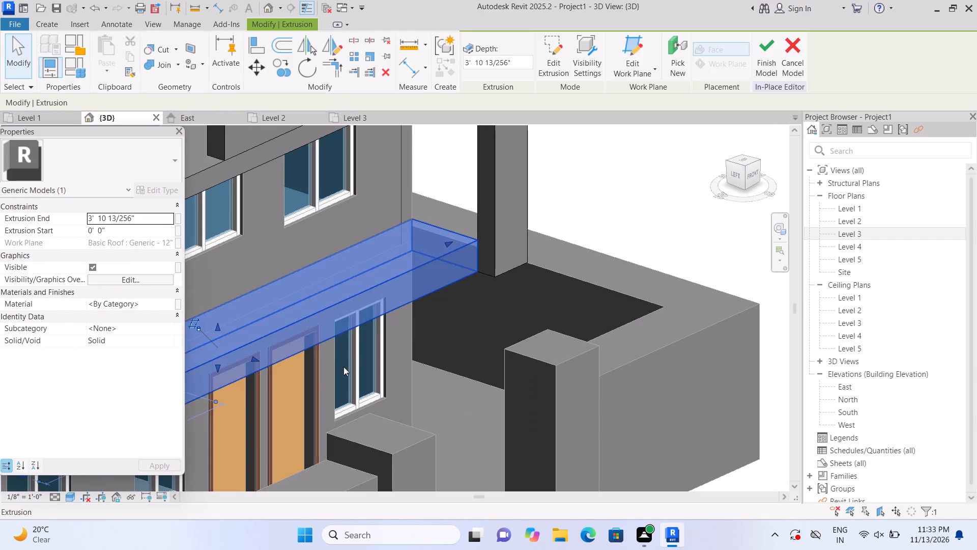
pyautogui.moveTo(252, 358); pyautogui.dragTo(262, 364)
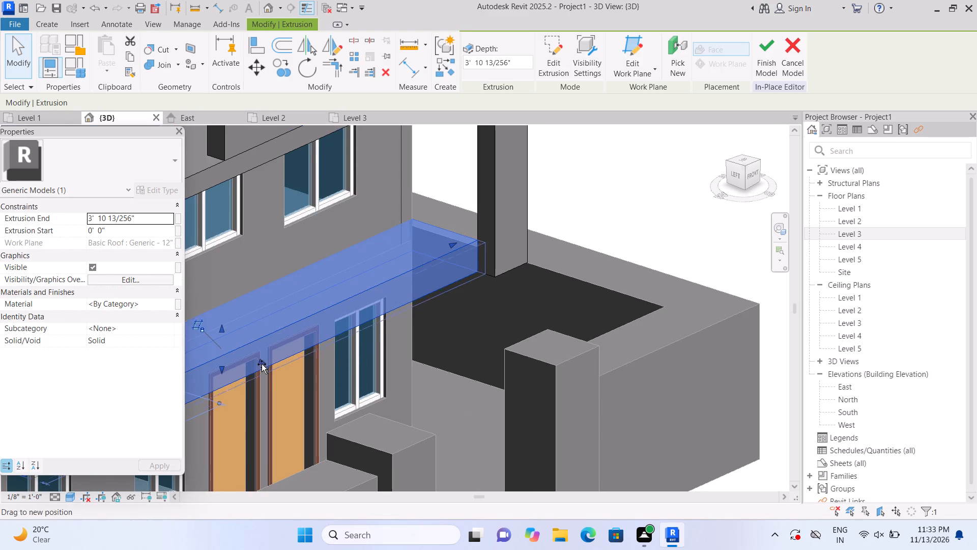
pyautogui.moveTo(262, 364); pyautogui.dragTo(265, 366)
pyautogui.click(265, 366)
pyautogui.click(570, 195)
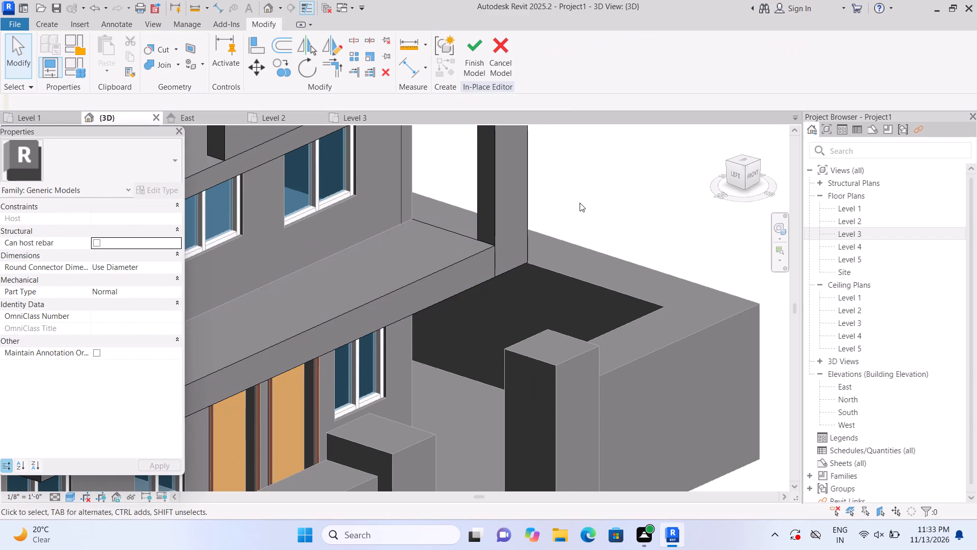
# Examine the front façade and the corner where the pillar meets the slab from several angles.
pyautogui.keyDown('shift'); pyautogui.moveTo(607, 208); pyautogui.dragTo(480, 308, button='middle'); pyautogui.keyUp('shift')
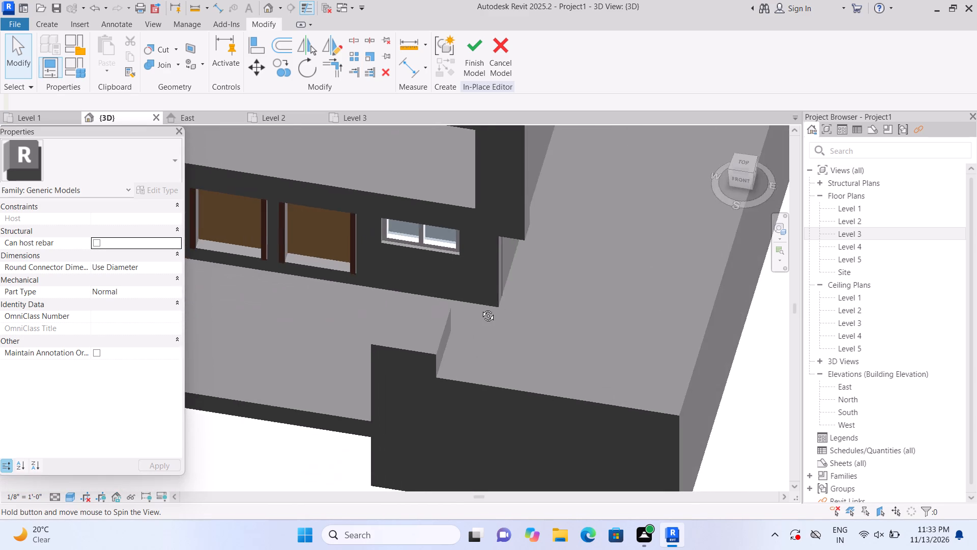
pyautogui.keyDown('shift'); pyautogui.moveTo(480, 308); pyautogui.dragTo(403, 301, button='middle'); pyautogui.keyUp('shift')
pyautogui.scroll(-7, 411, 309)
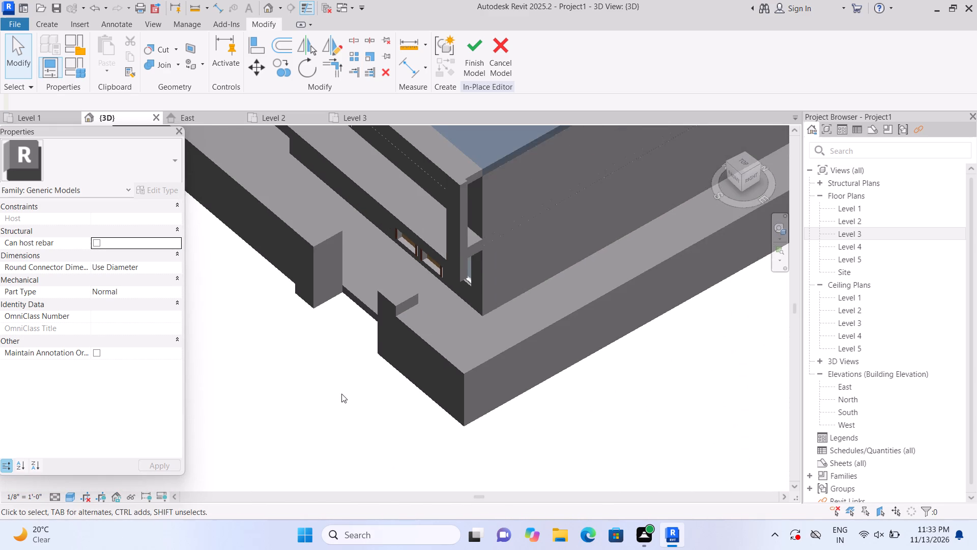
pyautogui.keyDown('shift'); pyautogui.moveTo(340, 392); pyautogui.dragTo(373, 237, button='middle'); pyautogui.keyUp('shift')
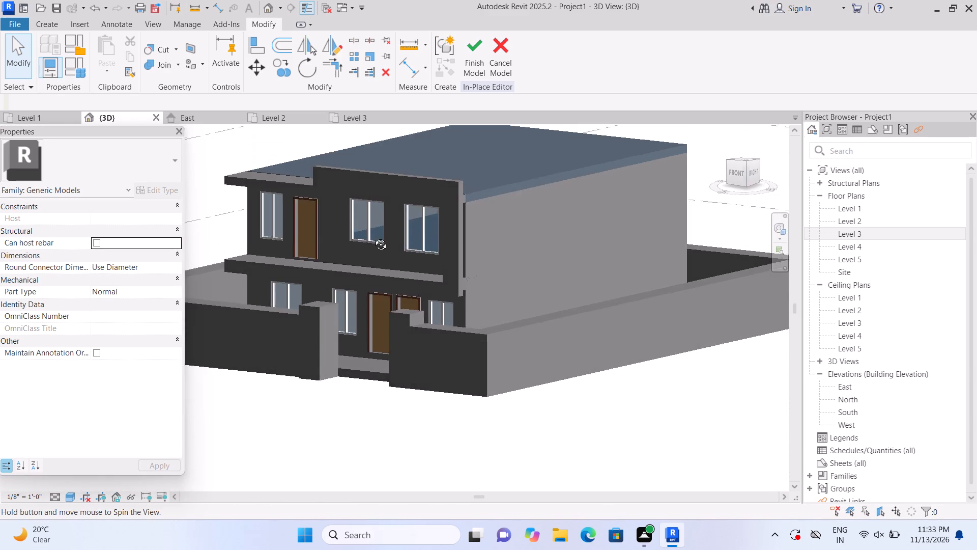
pyautogui.keyDown('shift'); pyautogui.moveTo(373, 237); pyautogui.dragTo(365, 243, button='middle'); pyautogui.keyUp('shift')
pyautogui.scroll(2, 352, 280)
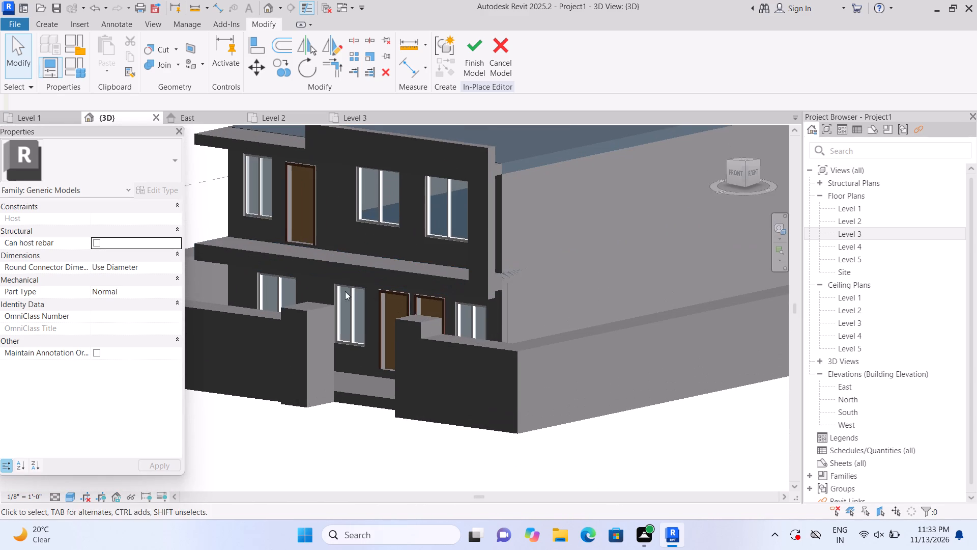
pyautogui.scroll(1, 428, 252)
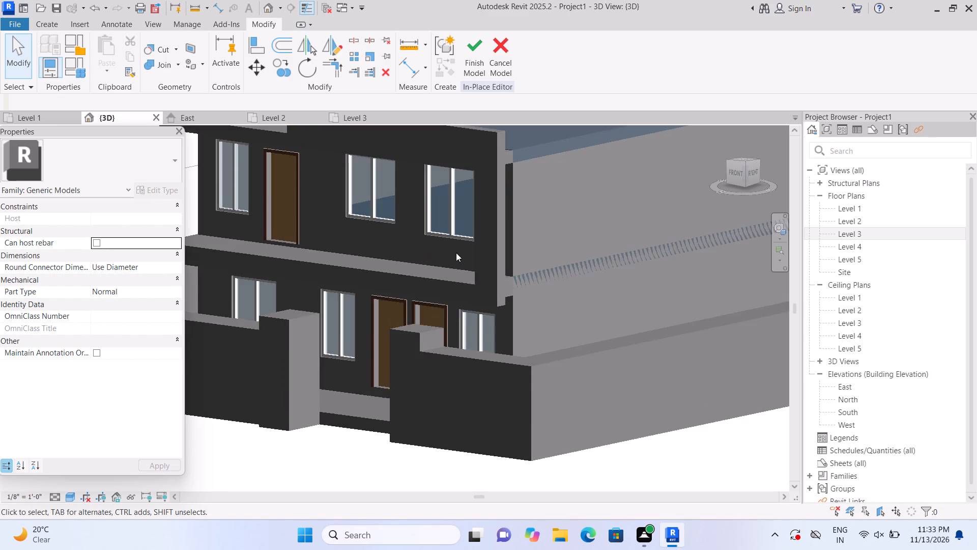
pyautogui.scroll(2, 456, 253)
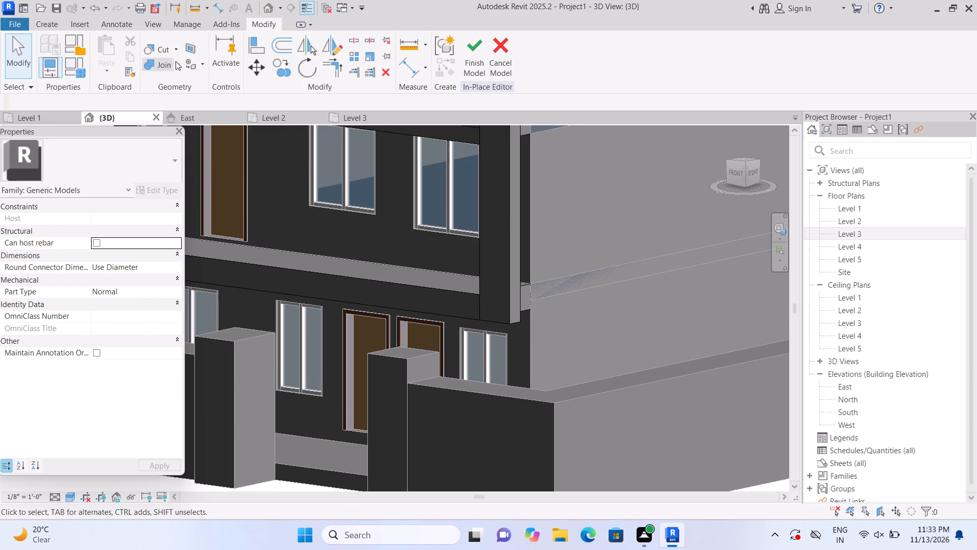
# Use Join Geometry to merge the corner pillar with the roof parapet and the mid-level slab.
pyautogui.click(178, 62)
pyautogui.click(180, 87)
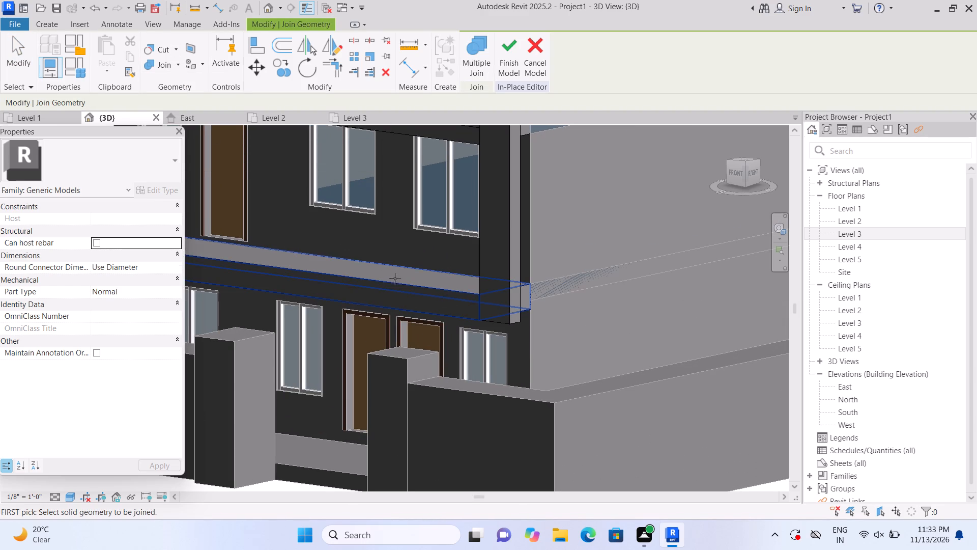
pyautogui.doubleClick(400, 280)
pyautogui.moveTo(482, 239); pyautogui.dragTo(490, 240)
pyautogui.click(495, 237)
pyautogui.scroll(-3, 551, 208)
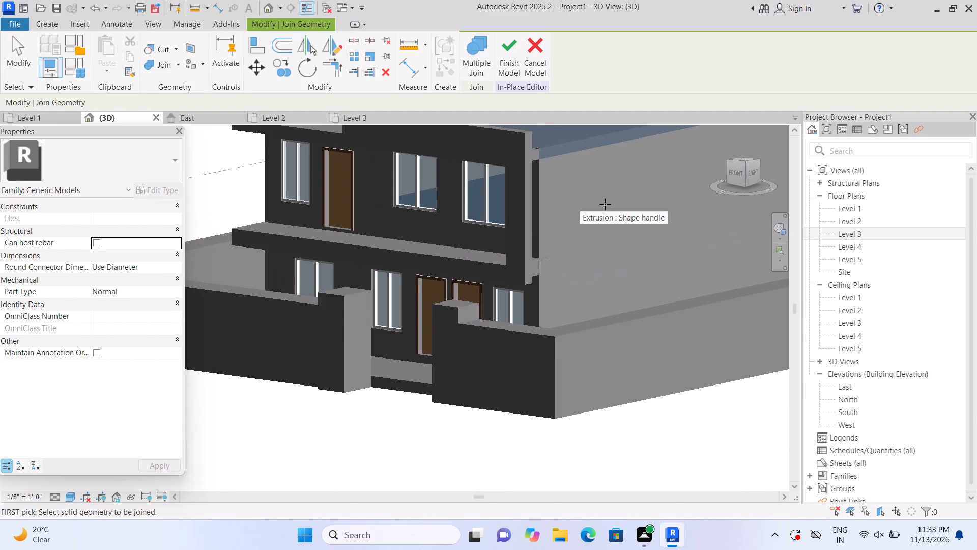
pyautogui.moveTo(633, 179); pyautogui.dragTo(686, 253, button='middle')
pyautogui.scroll(1, 639, 251)
pyautogui.click(574, 241)
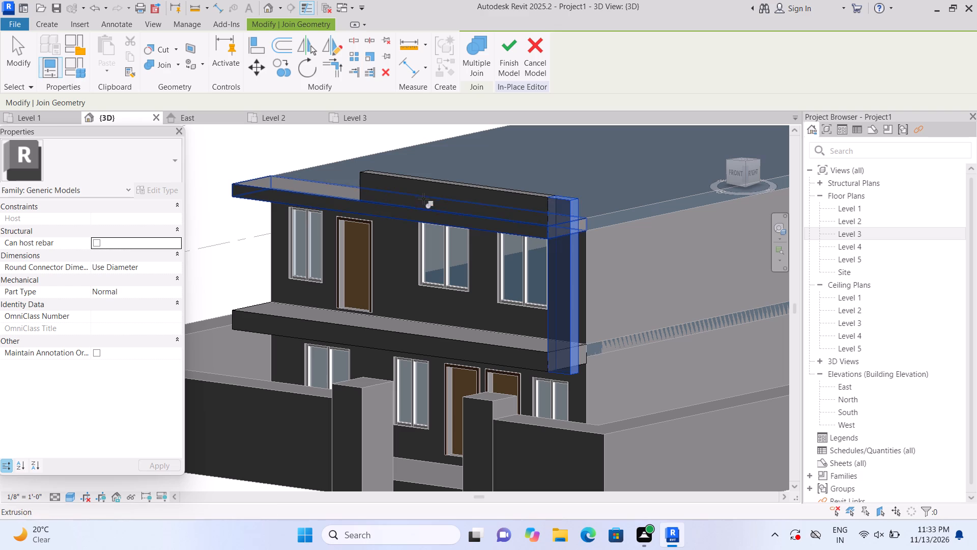
pyautogui.click(424, 198)
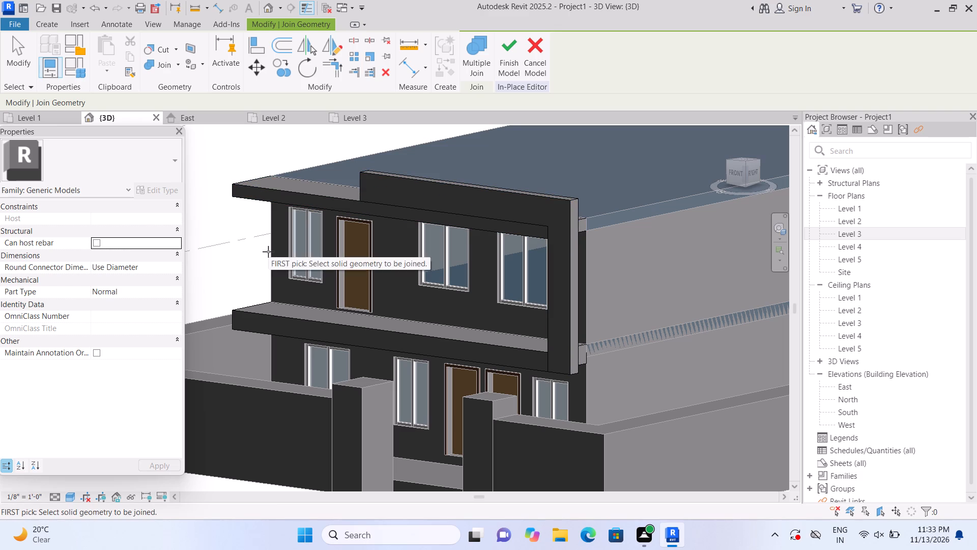
pyautogui.moveTo(272, 245); pyautogui.dragTo(263, 196, button='middle')
pyautogui.click(518, 290)
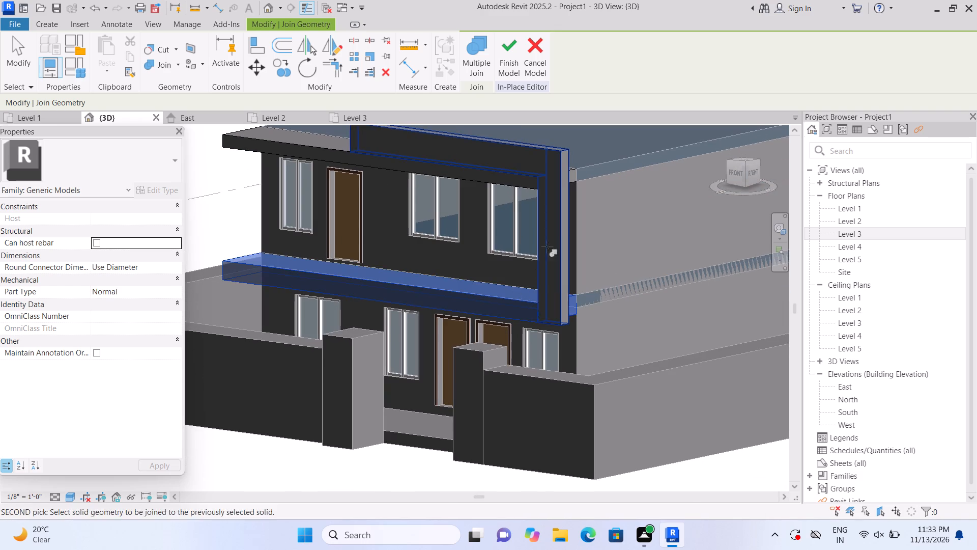
pyautogui.click(547, 247)
pyautogui.press('Escape')
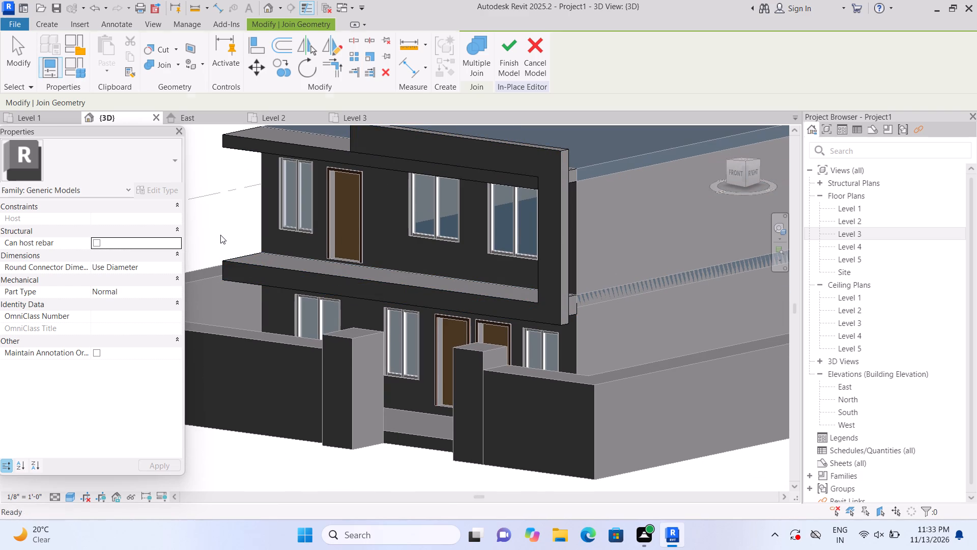
# Stretch the free end of the roof parapet slightly farther along the façade, away from the corner pillar.
pyautogui.scroll(-3, 282, 240)
pyautogui.keyDown('shift'); pyautogui.moveTo(211, 227); pyautogui.dragTo(288, 265, button='middle'); pyautogui.keyUp('shift')
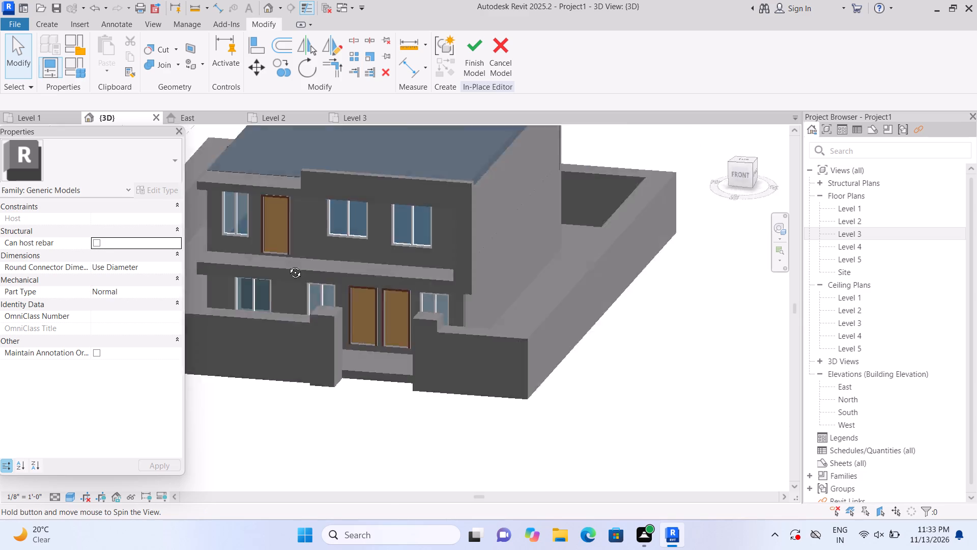
pyautogui.keyDown('shift'); pyautogui.moveTo(288, 265); pyautogui.dragTo(375, 226, button='middle'); pyautogui.keyUp('shift')
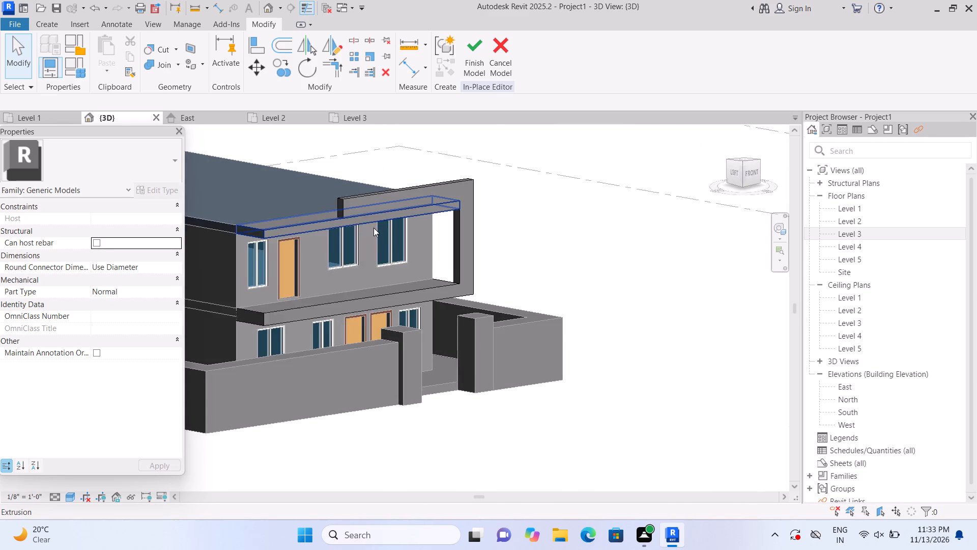
pyautogui.scroll(2, 373, 228)
pyautogui.scroll(1, 606, 179)
pyautogui.moveTo(609, 179); pyautogui.dragTo(691, 164, button='middle')
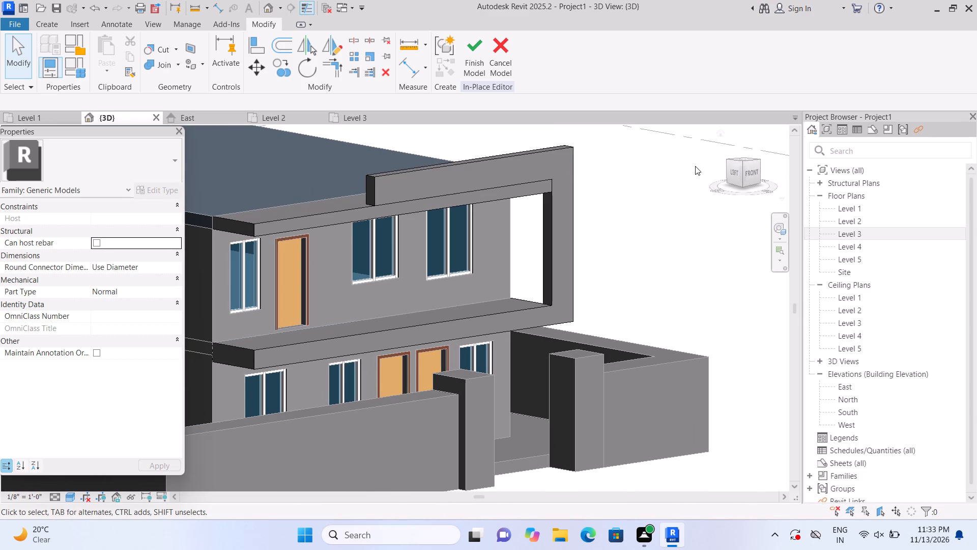
pyautogui.scroll(-2, 695, 167)
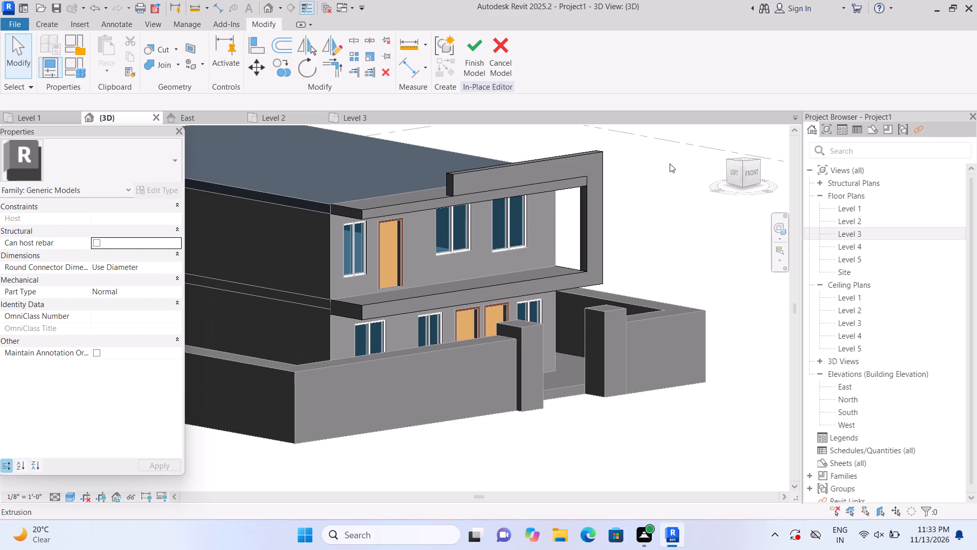
pyautogui.click(490, 174)
pyautogui.moveTo(443, 182); pyautogui.dragTo(416, 197)
pyautogui.doubleClick(416, 197)
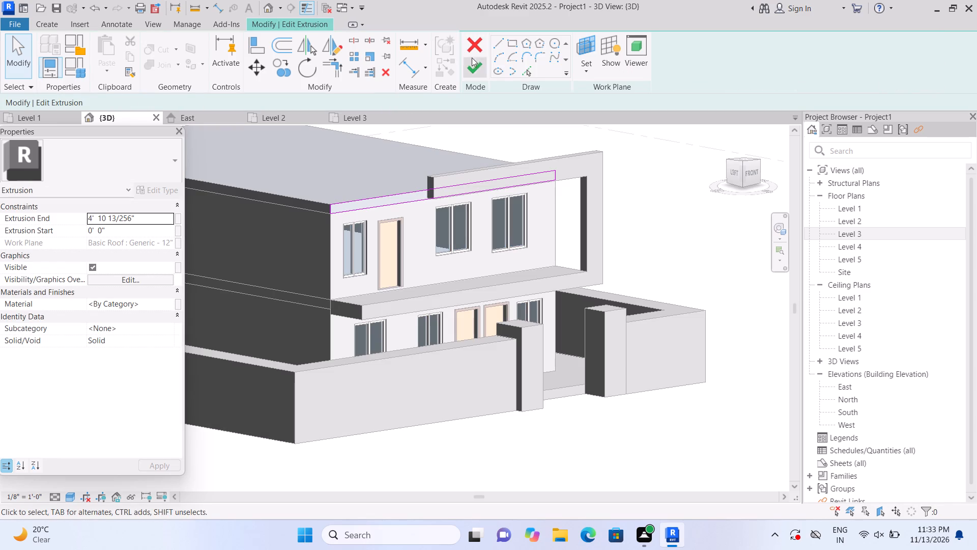
pyautogui.doubleClick(472, 57)
pyautogui.click(473, 76)
pyautogui.doubleClick(656, 154)
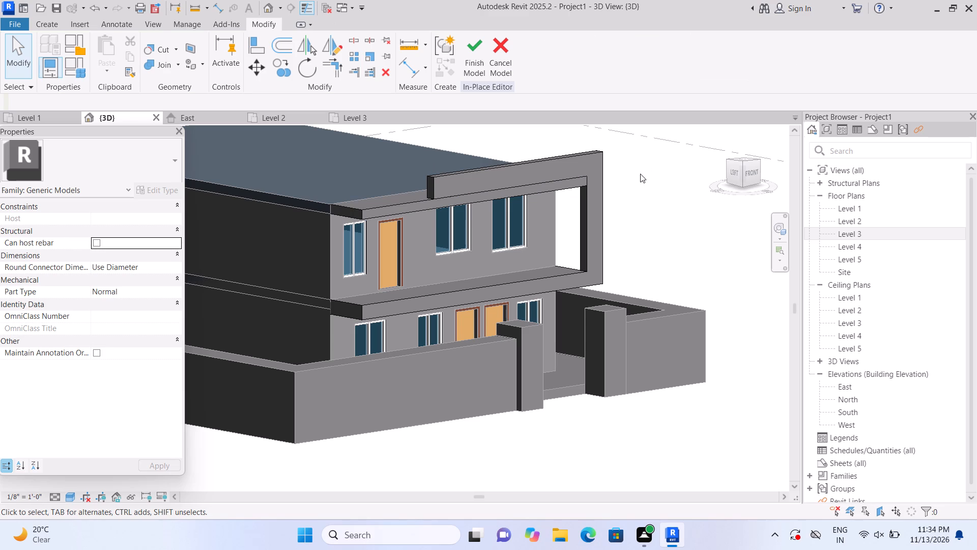
# Create a 6" extrusion on the mid-level slab's top face from a front-edge rectangle about 6' 10" by 6", starting at the corner pillar.
pyautogui.scroll(6, 544, 269)
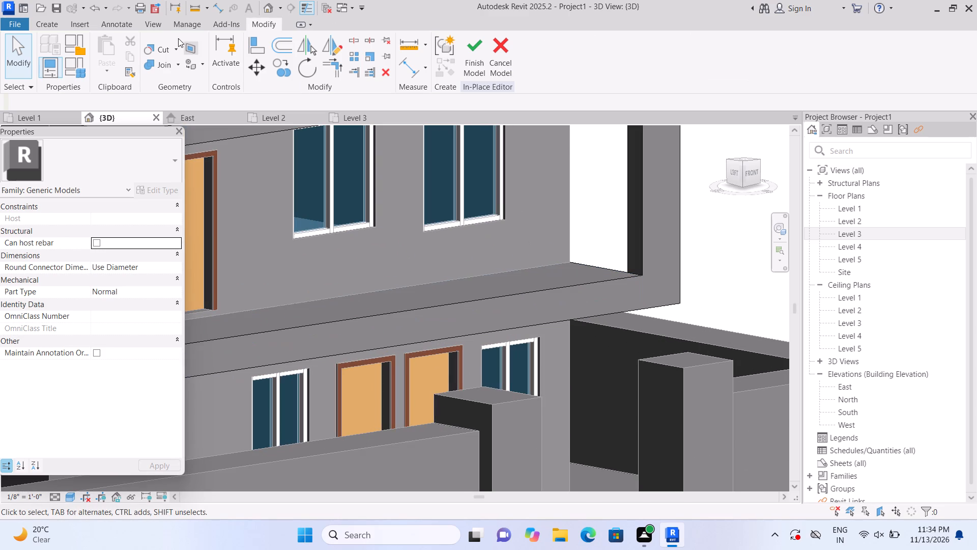
pyautogui.click(54, 21)
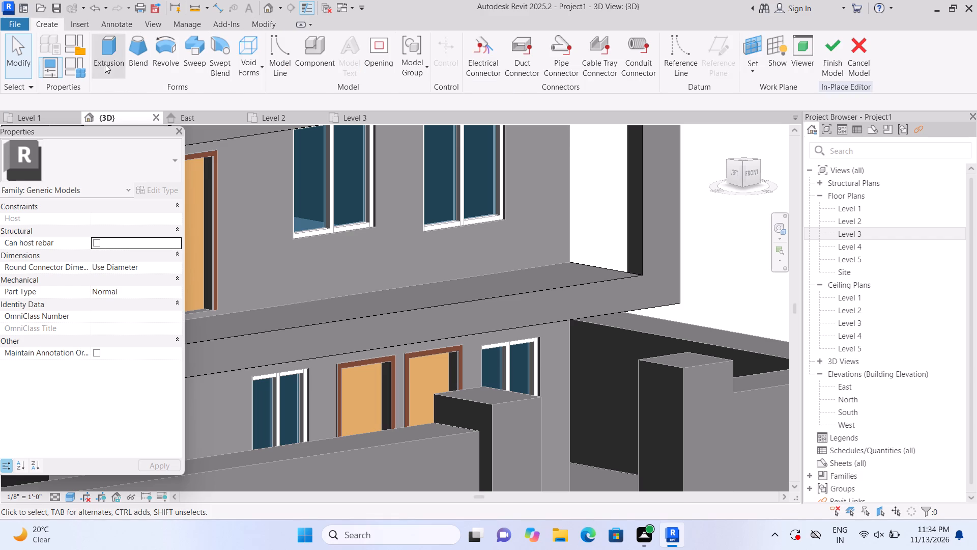
pyautogui.click(105, 64)
pyautogui.click(663, 74)
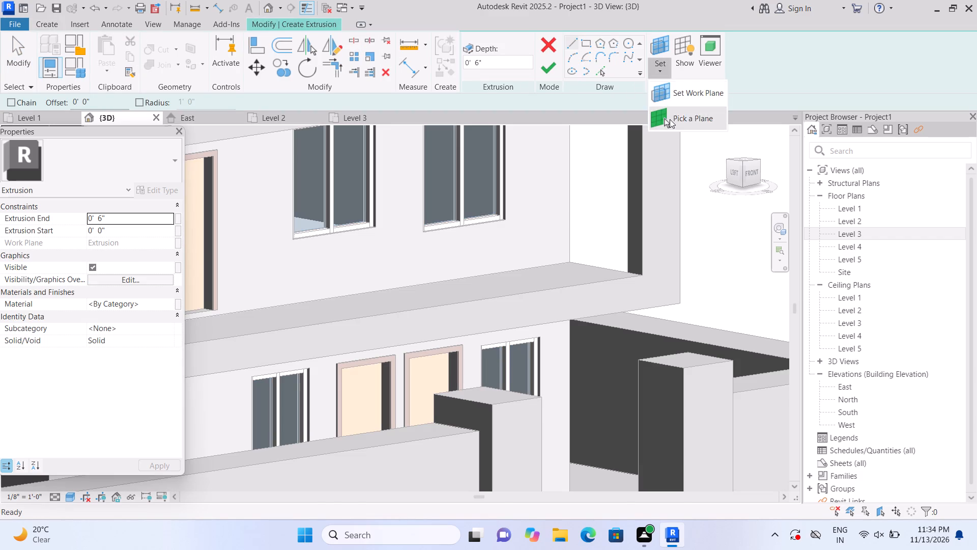
pyautogui.click(670, 119)
pyautogui.scroll(1, 591, 291)
pyautogui.click(572, 276)
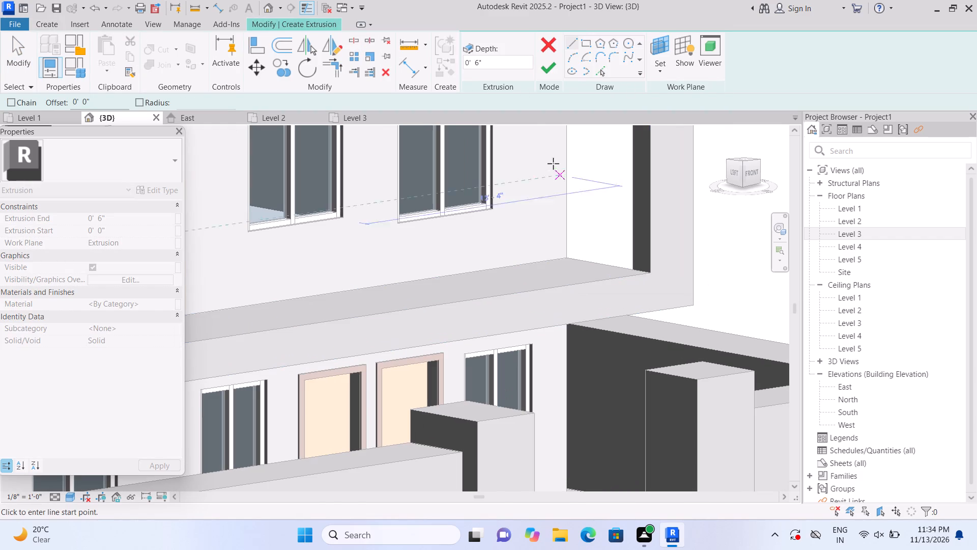
pyautogui.click(582, 37)
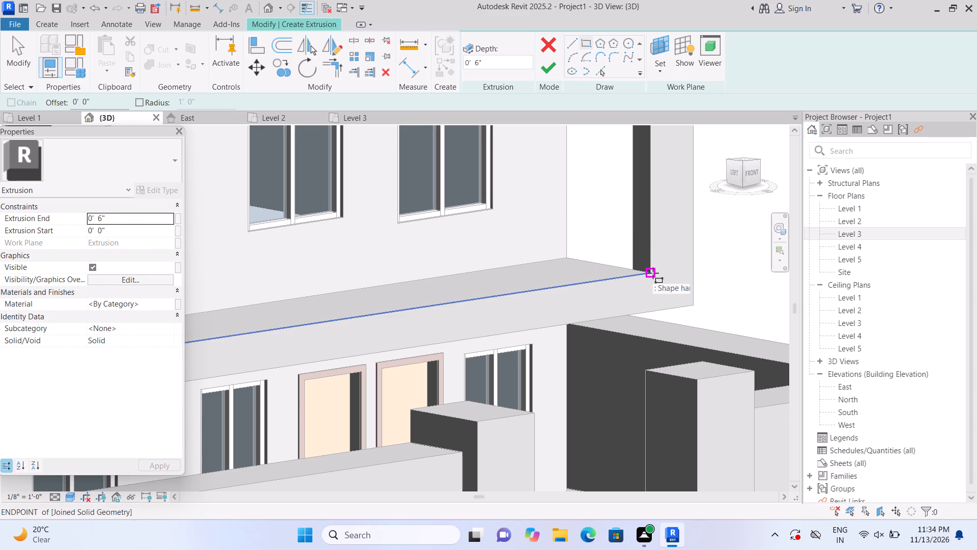
pyautogui.click(653, 272)
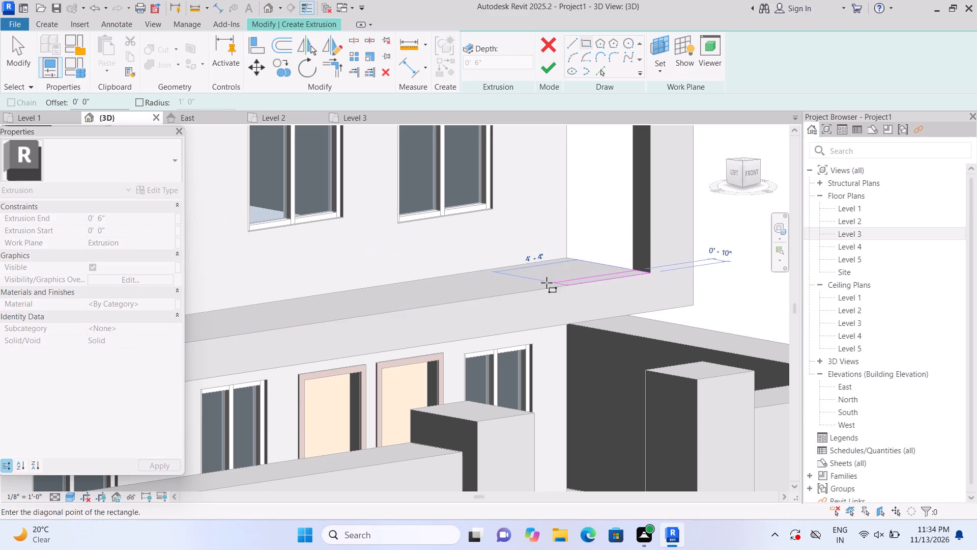
pyautogui.click(507, 289)
pyautogui.click(545, 71)
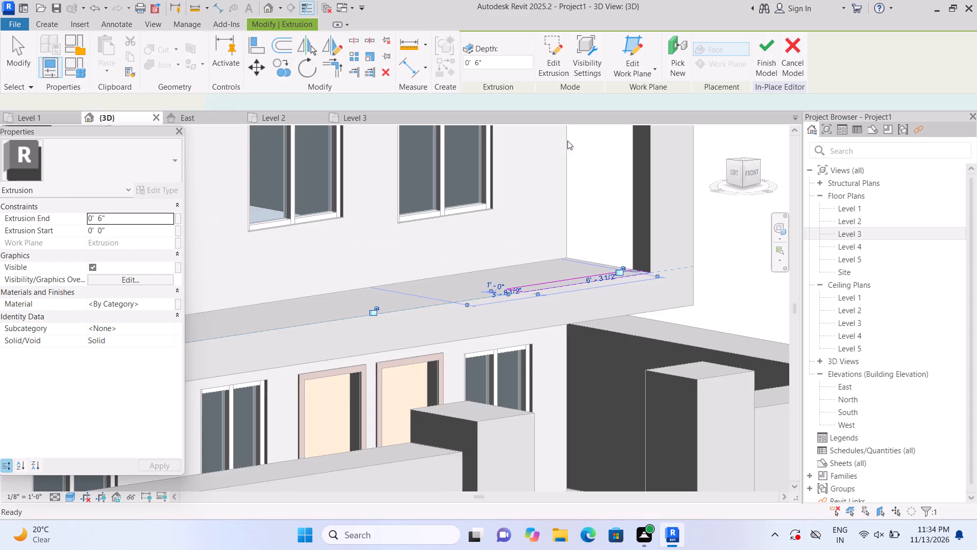
# Stretch the top of the low parapet on the mid-level slab upward to a height of about 2' 0 5/8".
pyautogui.moveTo(578, 260); pyautogui.dragTo(576, 244)
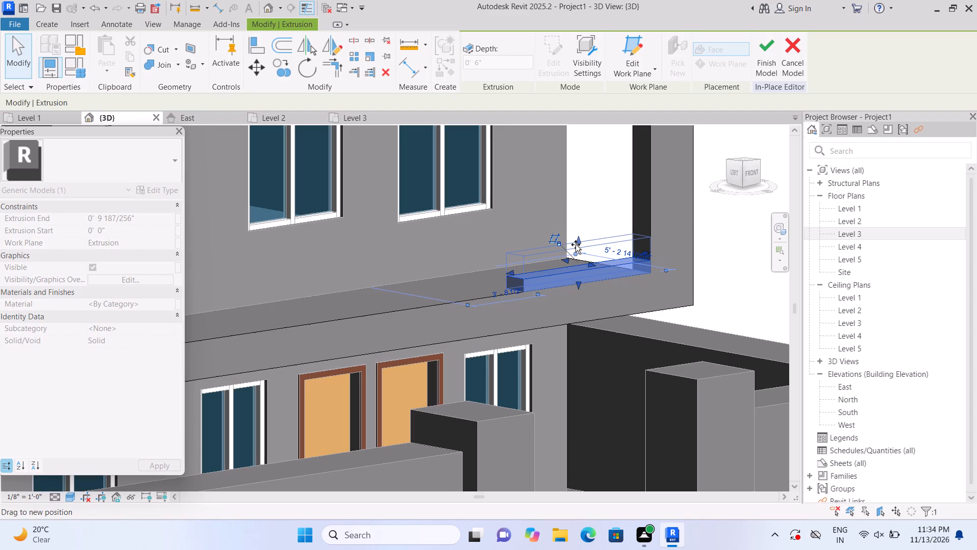
pyautogui.moveTo(576, 244); pyautogui.dragTo(576, 233)
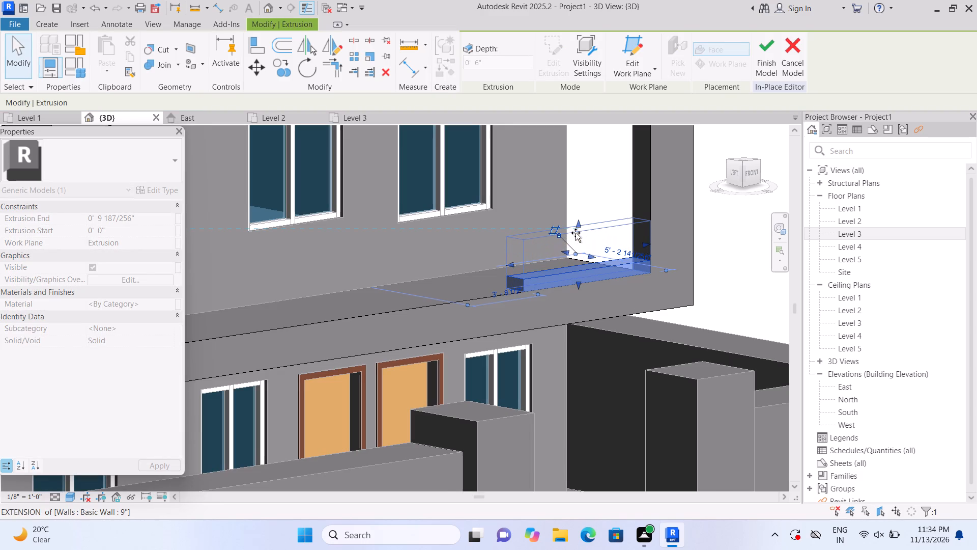
pyautogui.moveTo(576, 233); pyautogui.dragTo(576, 234)
pyautogui.scroll(-5, 585, 222)
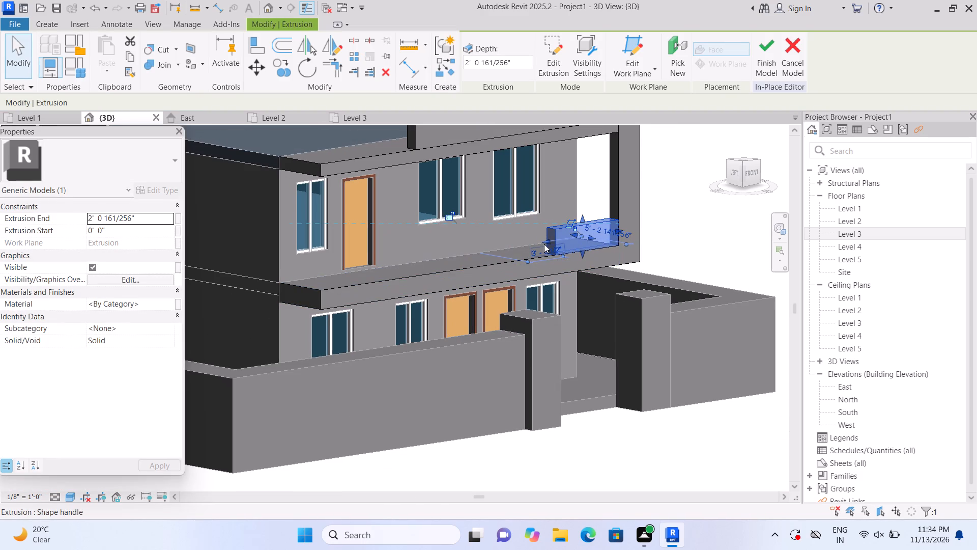
# Stretch the low parapet's free end farther along the slab's front edge, away from the corner pillar.
pyautogui.moveTo(547, 238); pyautogui.dragTo(481, 263)
pyautogui.click(481, 263)
pyautogui.click(664, 223)
pyautogui.click(663, 196)
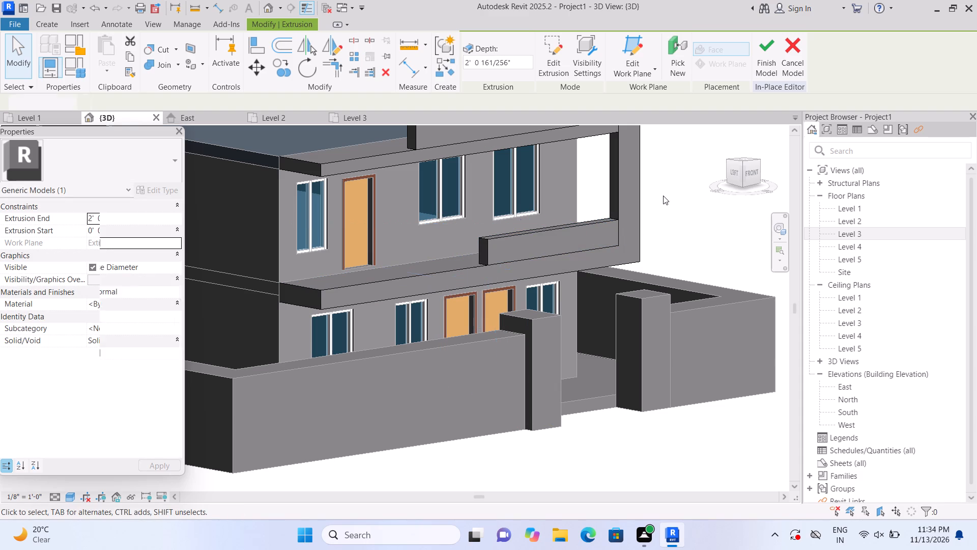
# Use Join Geometry to merge the low parapet with the corner pillar.
pyautogui.scroll(1, 663, 196)
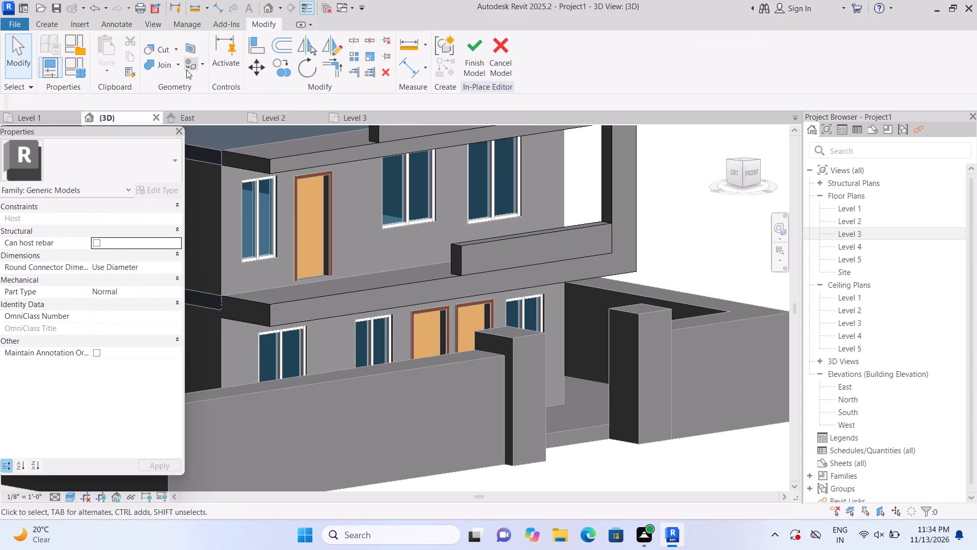
pyautogui.click(178, 63)
pyautogui.click(189, 92)
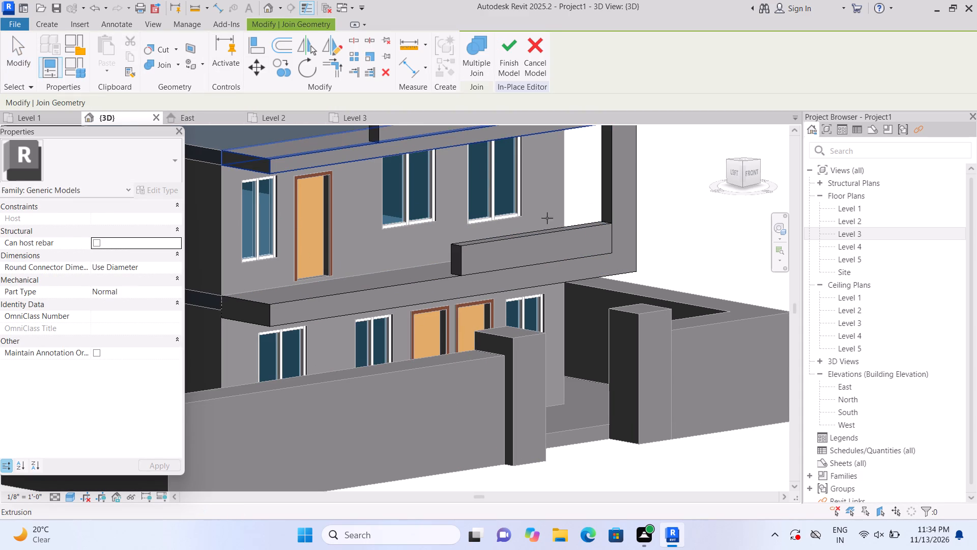
pyautogui.click(563, 237)
pyautogui.click(617, 197)
# From the front view, begin a new extrusion with its work plane on the front face of the joined slab and parapet.
pyautogui.scroll(-3, 643, 184)
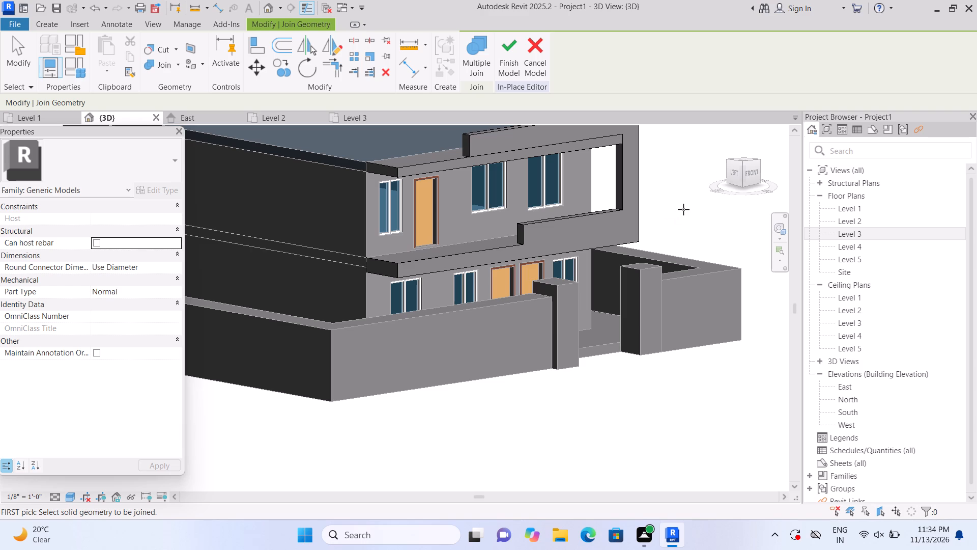
pyautogui.click(749, 177)
pyautogui.scroll(1, 246, 448)
pyautogui.scroll(2, 304, 351)
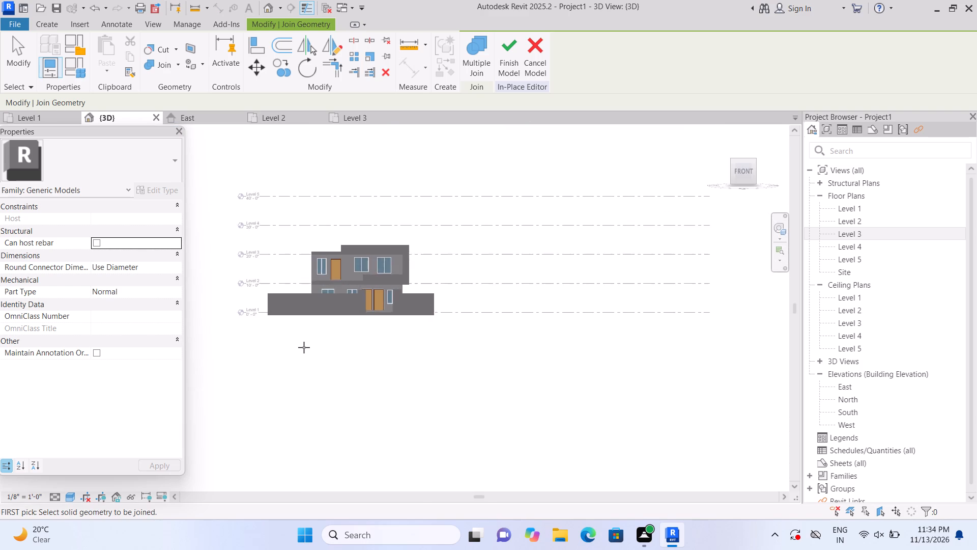
pyautogui.scroll(6, 304, 347)
pyautogui.moveTo(319, 329); pyautogui.dragTo(330, 437, button='middle')
pyautogui.scroll(3, 350, 316)
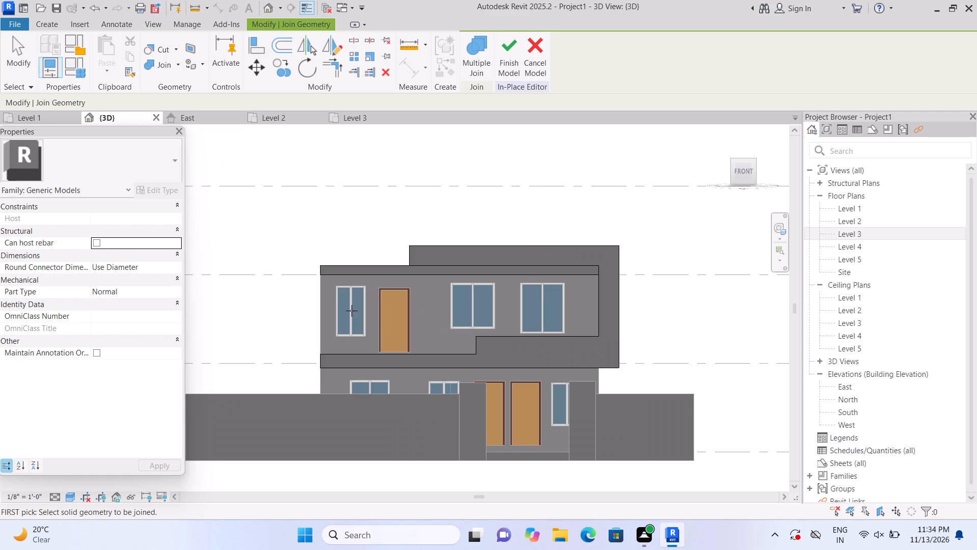
pyautogui.scroll(1, 352, 311)
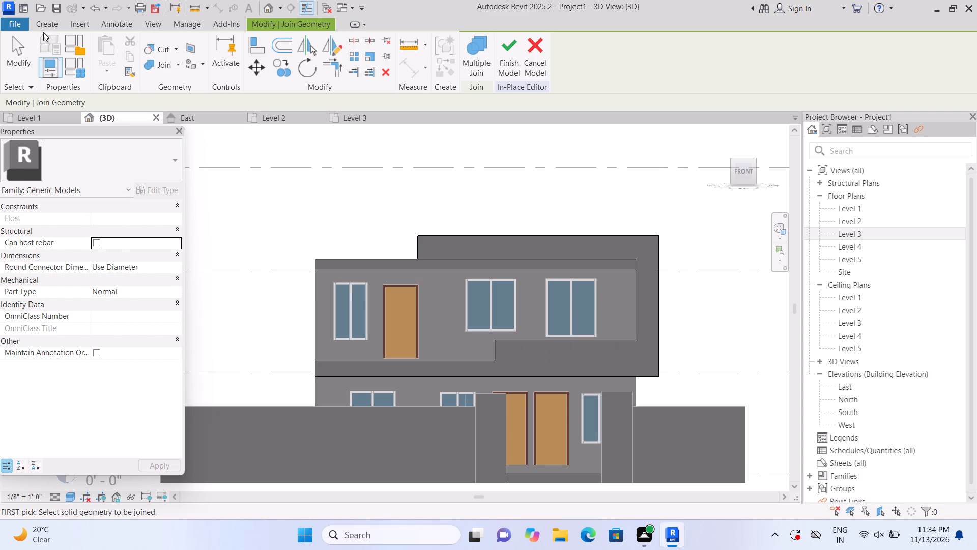
pyautogui.click(43, 32)
pyautogui.click(47, 26)
pyautogui.click(107, 69)
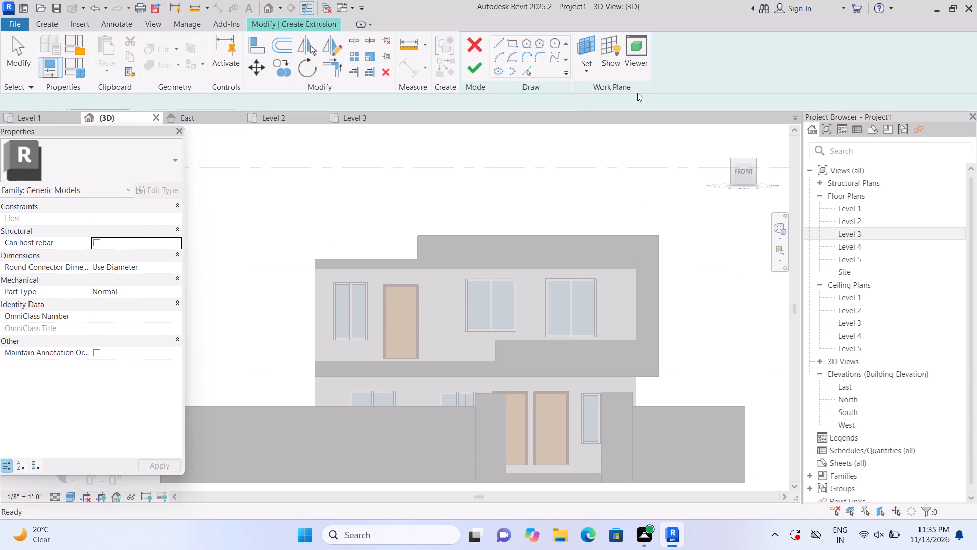
pyautogui.click(665, 65)
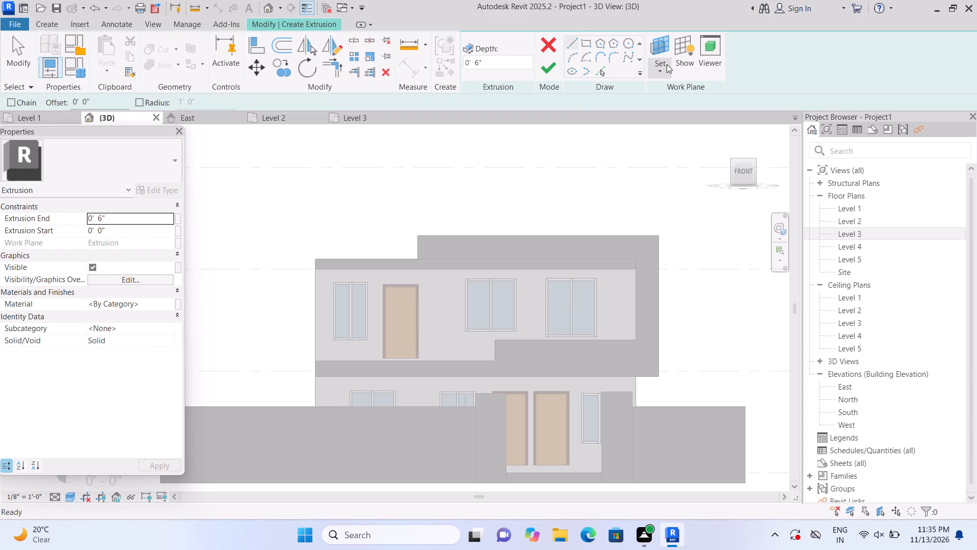
pyautogui.click(678, 114)
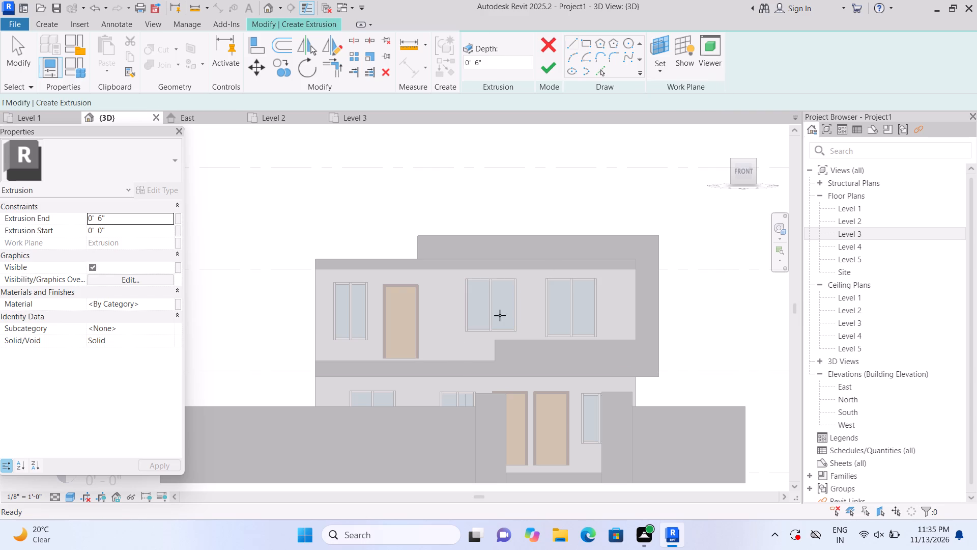
pyautogui.scroll(1, 432, 375)
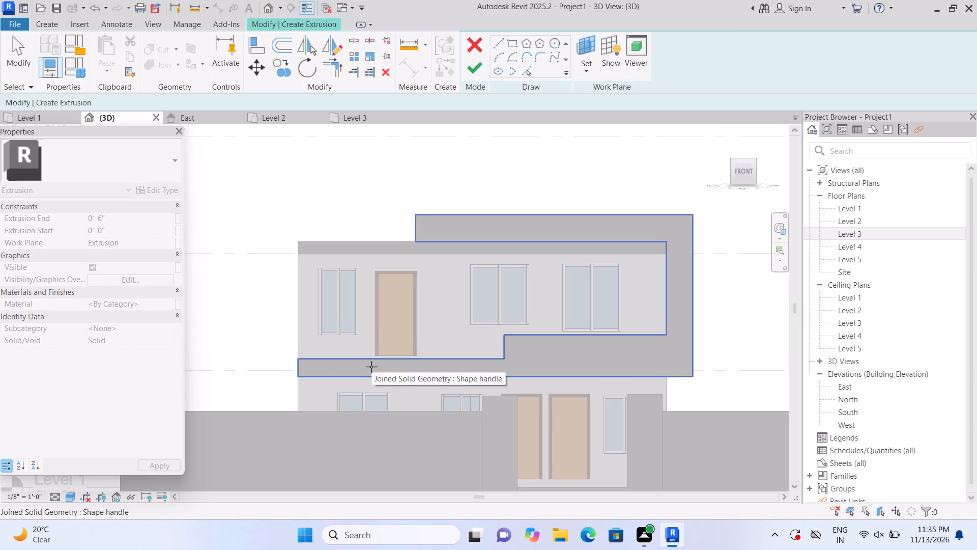
pyautogui.click(371, 367)
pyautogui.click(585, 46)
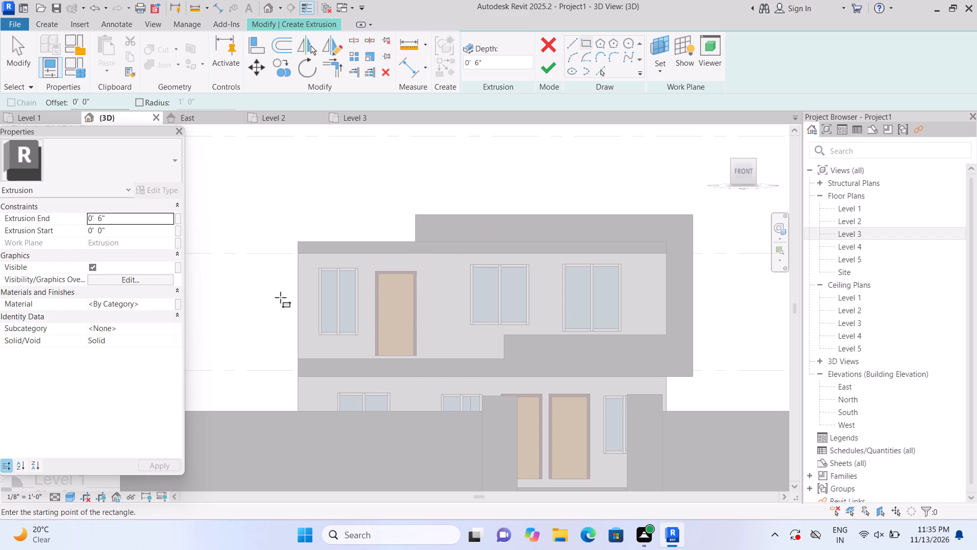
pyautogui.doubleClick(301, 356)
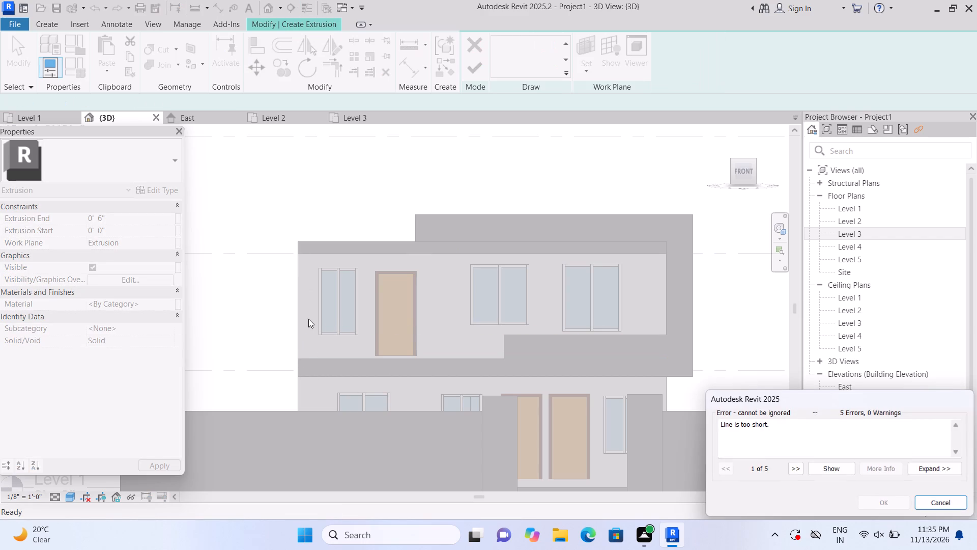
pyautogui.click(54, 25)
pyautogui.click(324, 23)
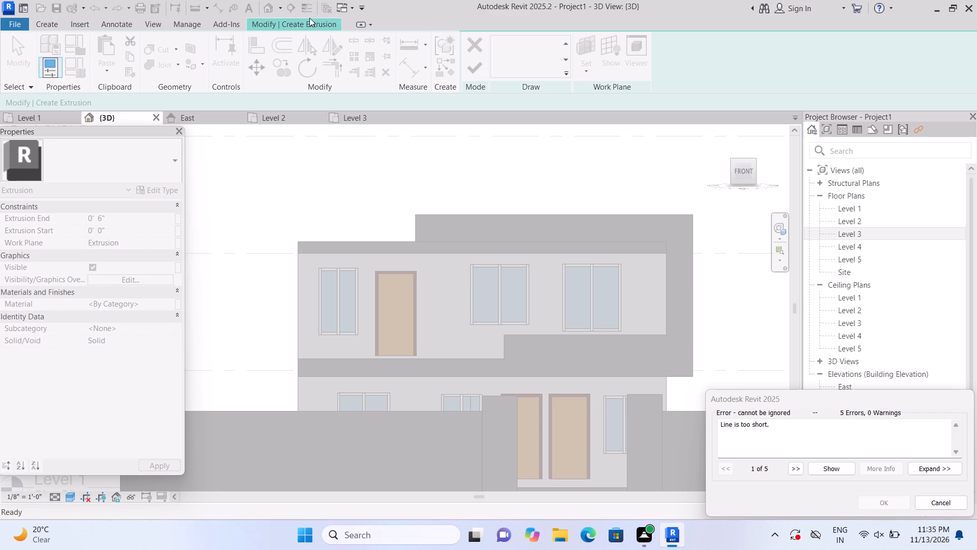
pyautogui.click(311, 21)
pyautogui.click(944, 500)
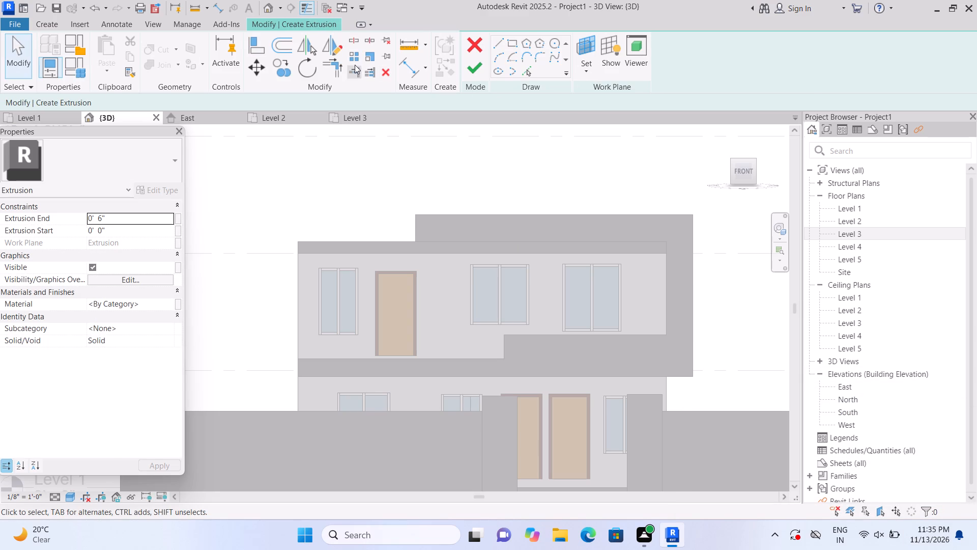
# Create a 6" extrusion on the slab's front face from a rectangle about 4' by 10', rising from the slab's end opposite the pillar to the roof's top edge.
pyautogui.click(510, 43)
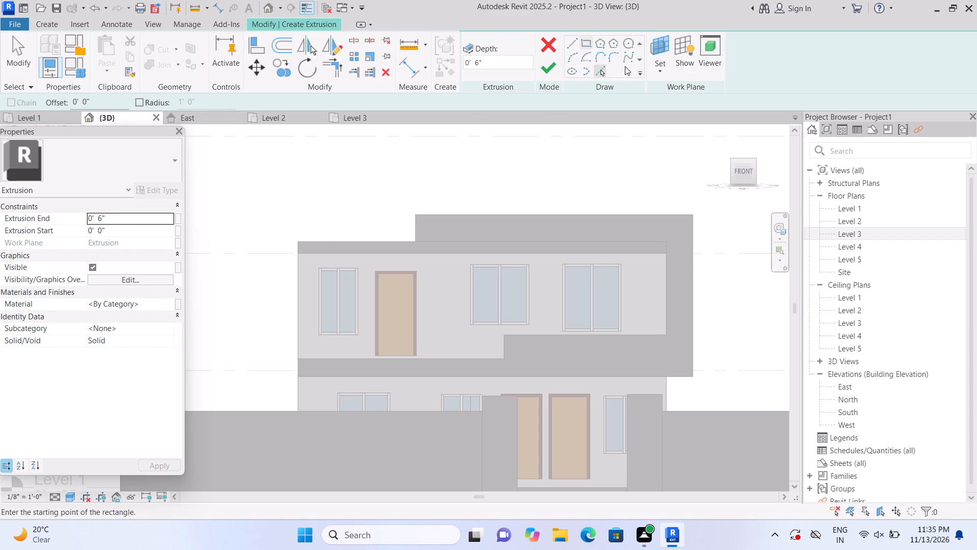
pyautogui.click(669, 72)
pyautogui.doubleClick(681, 123)
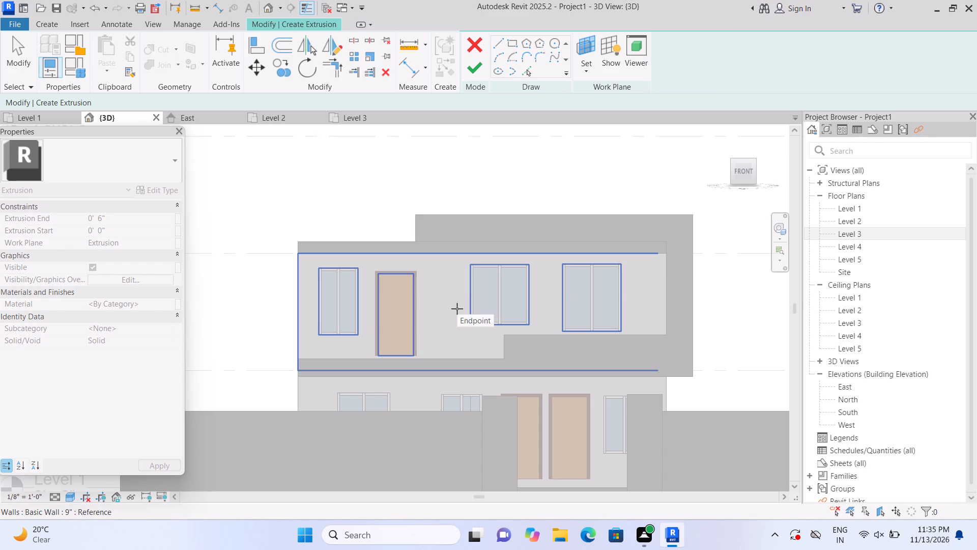
pyautogui.click(368, 355)
pyautogui.click(587, 44)
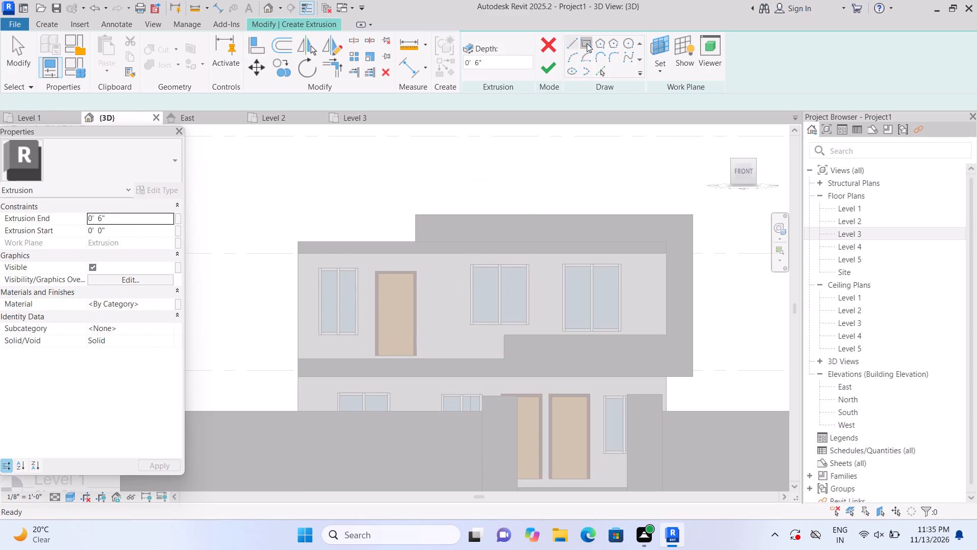
pyautogui.click(299, 359)
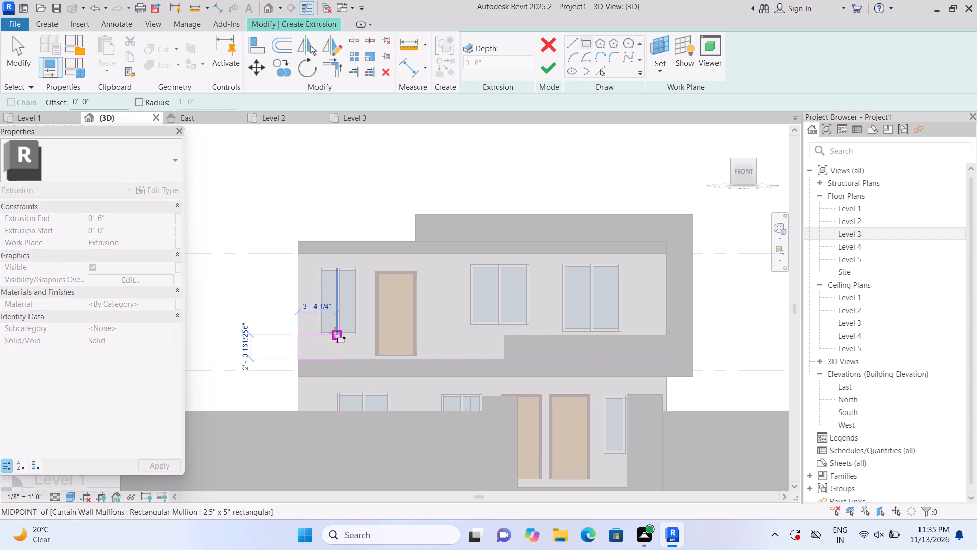
pyautogui.click(345, 239)
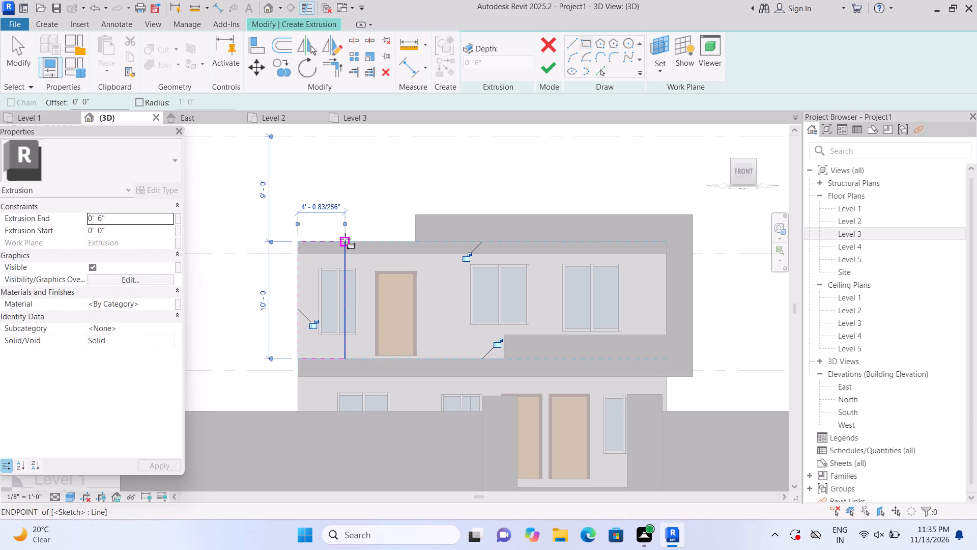
pyautogui.doubleClick(553, 71)
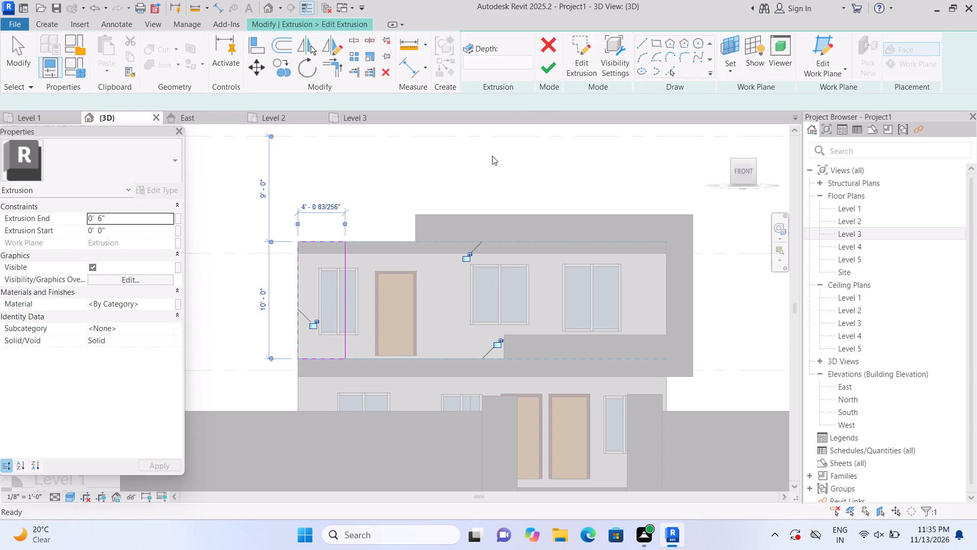
pyautogui.doubleClick(472, 72)
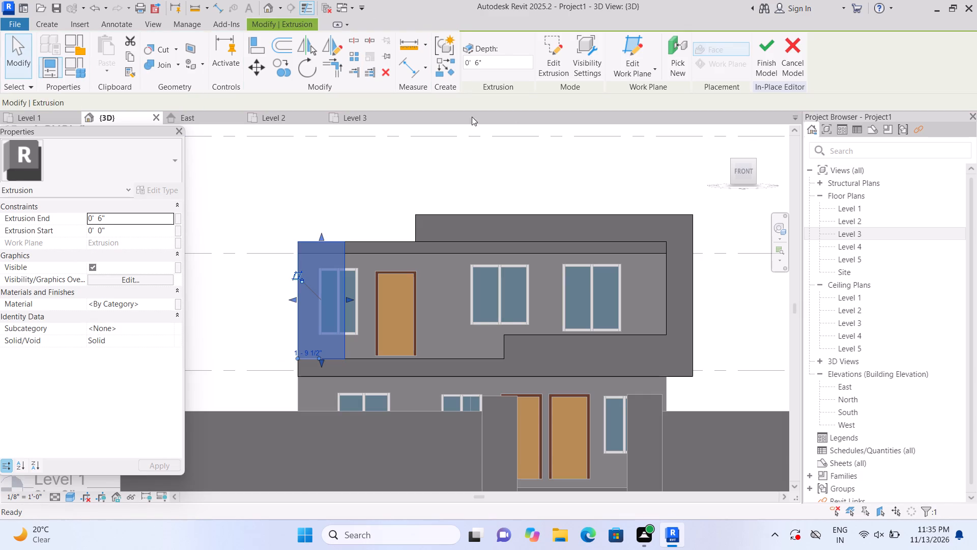
pyautogui.click(475, 188)
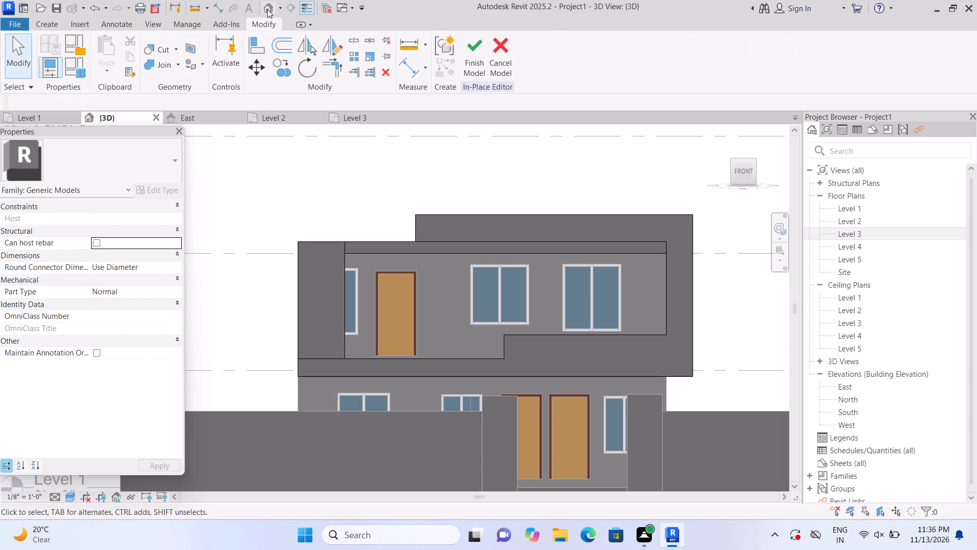
# Select the new tall panel in the isometric view and examine how its base sits against the mid-level slab's end.
pyautogui.click(267, 9)
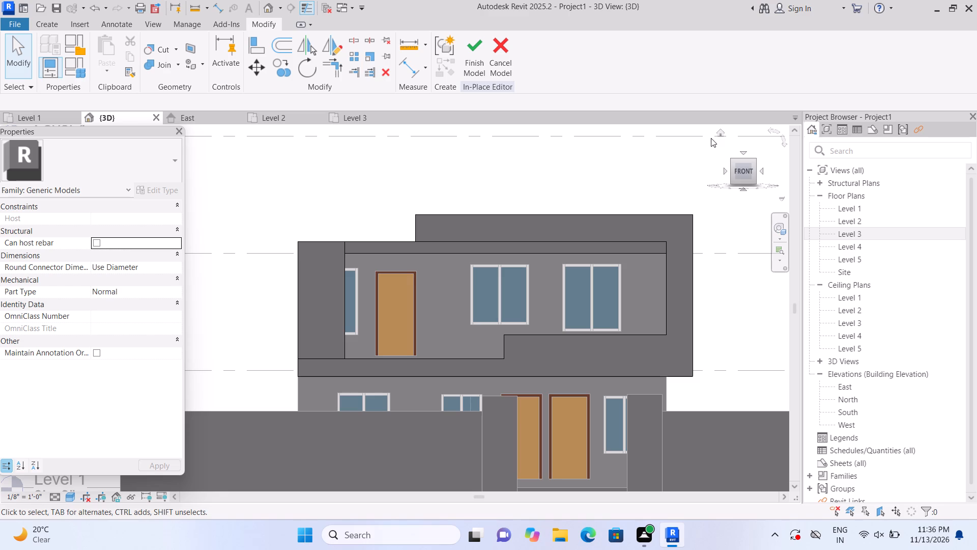
pyautogui.click(719, 134)
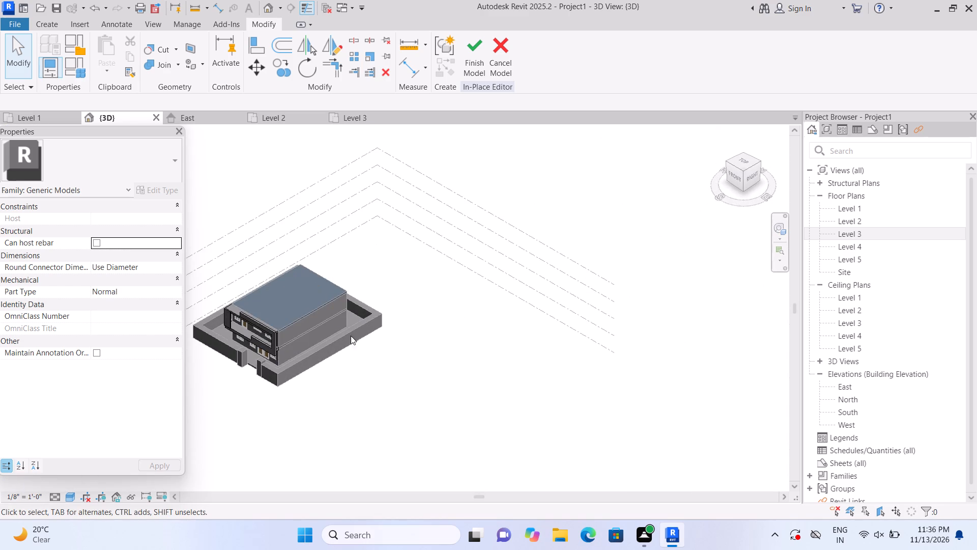
pyautogui.scroll(14, 203, 385)
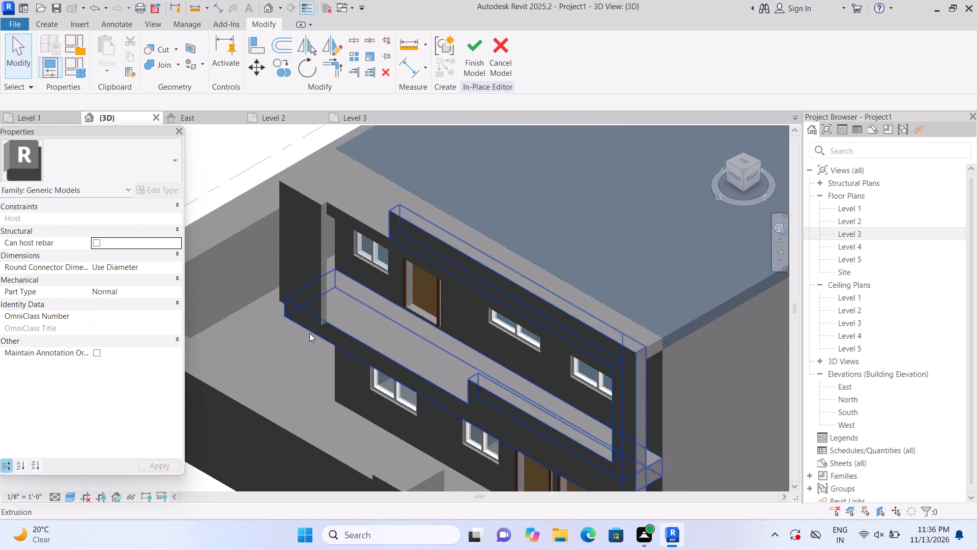
pyautogui.scroll(2, 309, 333)
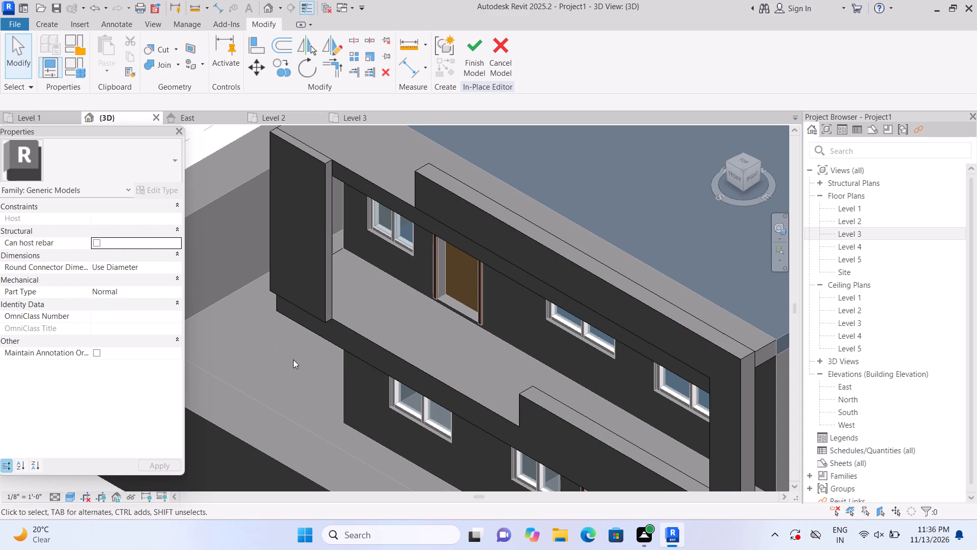
pyautogui.click(278, 286)
pyautogui.scroll(1, 286, 322)
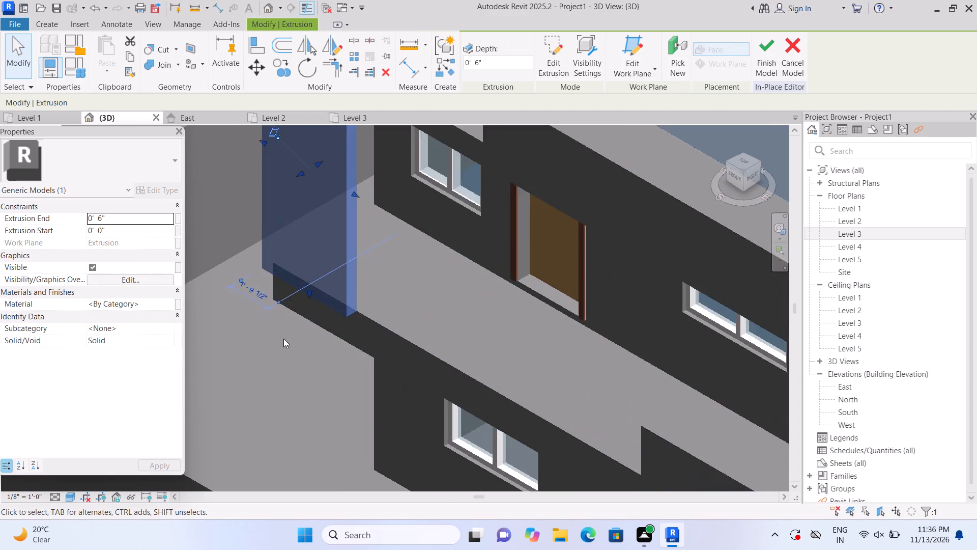
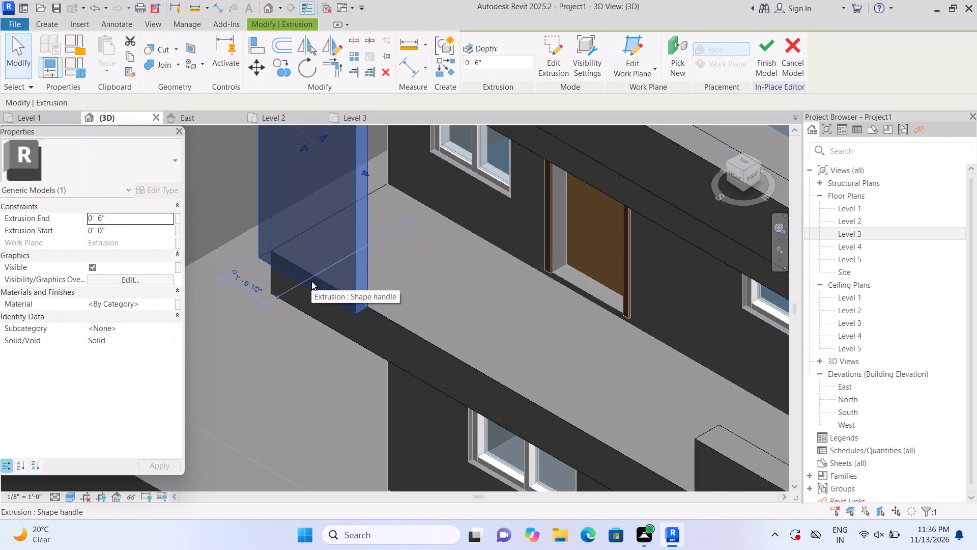
# Stretch the tall panel's base down to the underside of the mid-level slab.
pyautogui.moveTo(311, 282); pyautogui.dragTo(322, 315)
pyautogui.click(322, 315)
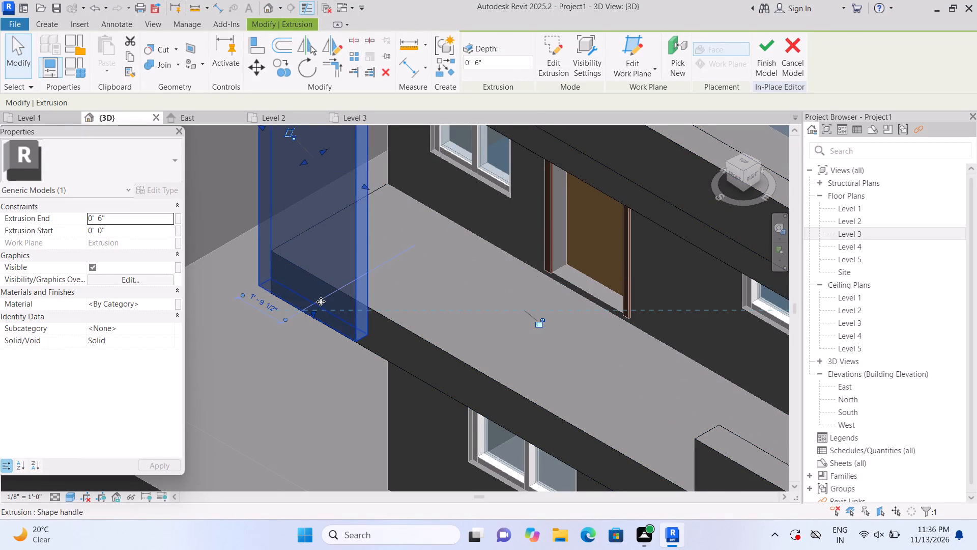
pyautogui.scroll(-5, 323, 301)
pyautogui.click(229, 150)
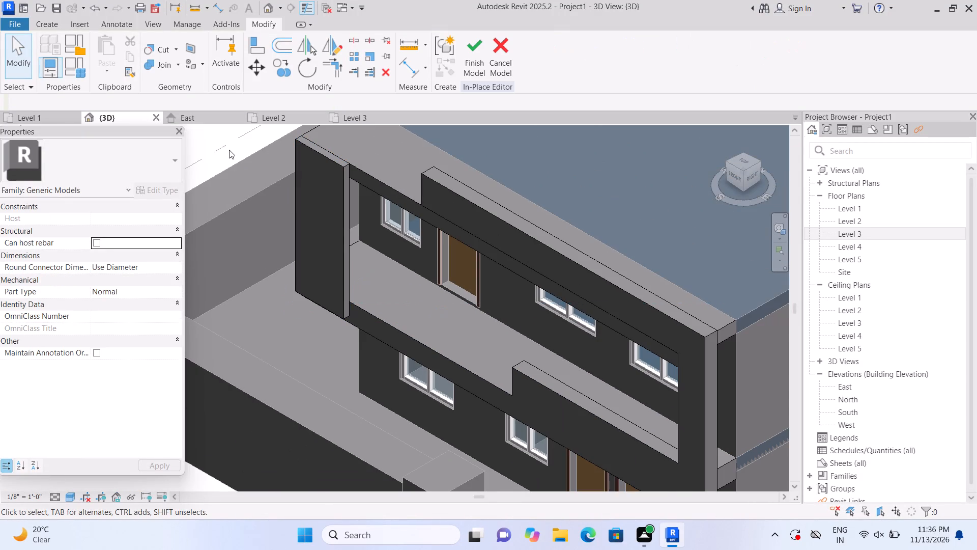
# Stretch the tall panel's top upward until it stands about 3'-9" above the roof parapet.
pyautogui.click(337, 174)
pyautogui.moveTo(357, 173); pyautogui.dragTo(369, 196, button='middle')
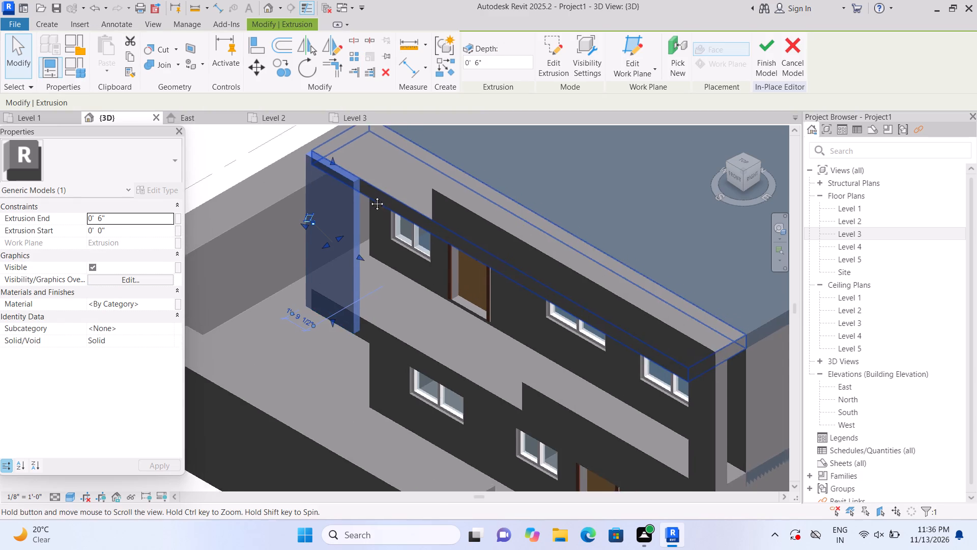
pyautogui.moveTo(369, 196); pyautogui.dragTo(374, 223, button='middle')
pyautogui.moveTo(339, 195); pyautogui.dragTo(357, 117)
pyautogui.scroll(-4, 366, 151)
pyautogui.moveTo(354, 164); pyautogui.dragTo(394, 195, button='middle')
pyautogui.scroll(1, 383, 209)
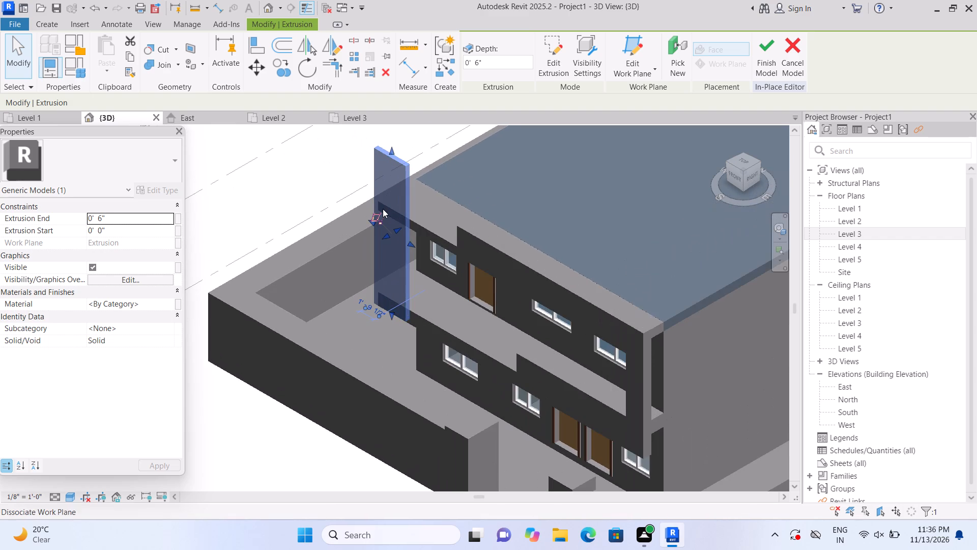
# Lengthen the roof parapet by extending its free end along the roof's front edge to the tall panel.
pyautogui.click(490, 240)
pyautogui.scroll(1, 473, 250)
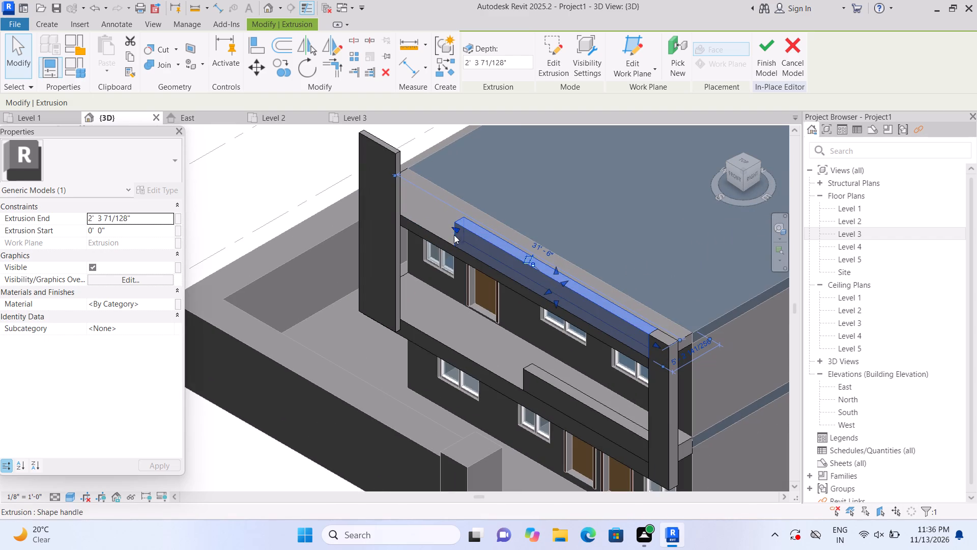
pyautogui.moveTo(453, 229); pyautogui.dragTo(399, 197)
pyautogui.click(399, 197)
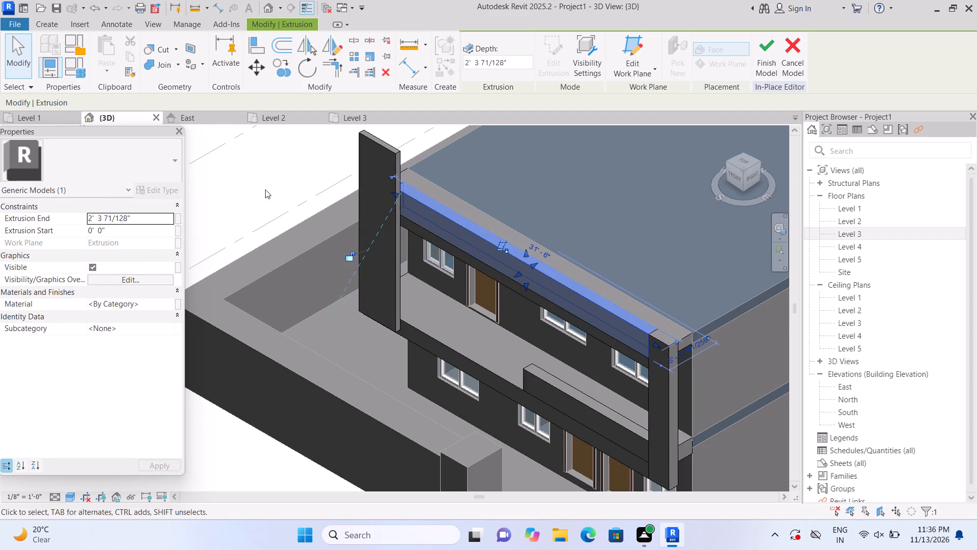
pyautogui.click(258, 183)
# Extend the roof parapet's panel-side end behind the tall panel to reach the outer end of the roof slab.
pyautogui.scroll(-1, 259, 183)
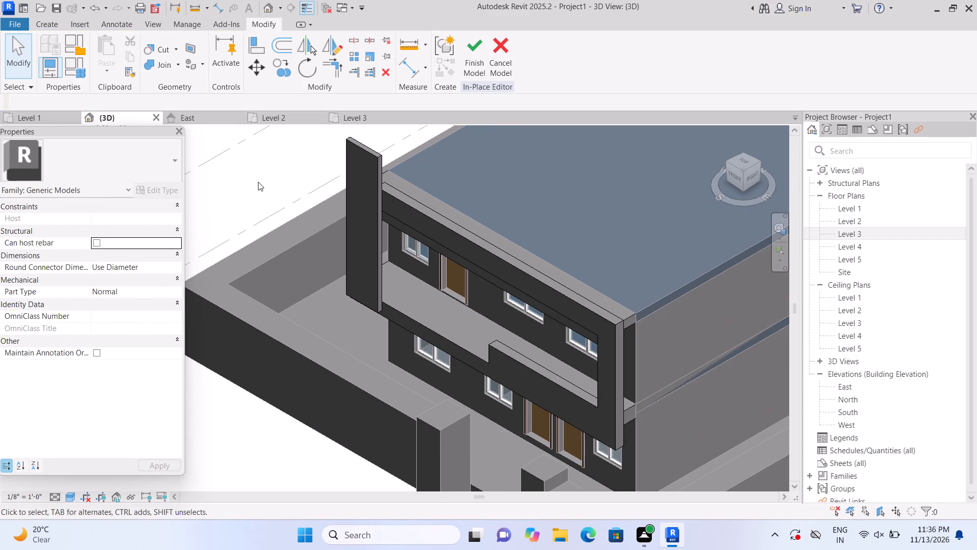
pyautogui.keyDown('shift'); pyautogui.moveTo(269, 181); pyautogui.dragTo(451, 213, button='middle'); pyautogui.keyUp('shift')
pyautogui.keyDown('shift'); pyautogui.scroll(-9, 445, 215); pyautogui.keyUp('shift')
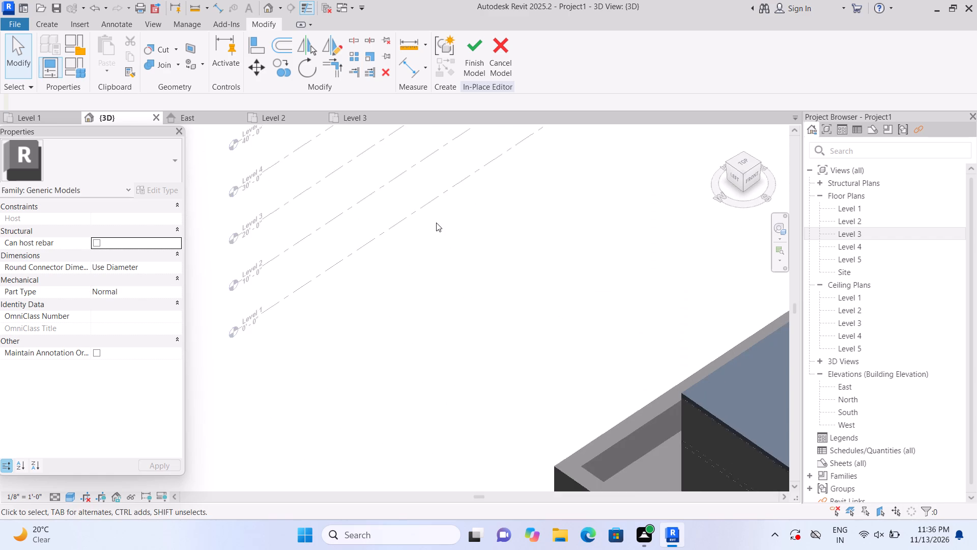
pyautogui.keyDown('shift'); pyautogui.scroll(-8, 436, 223); pyautogui.keyUp('shift')
pyautogui.keyDown('shift'); pyautogui.moveTo(370, 318); pyautogui.dragTo(549, 355, button='middle'); pyautogui.keyUp('shift')
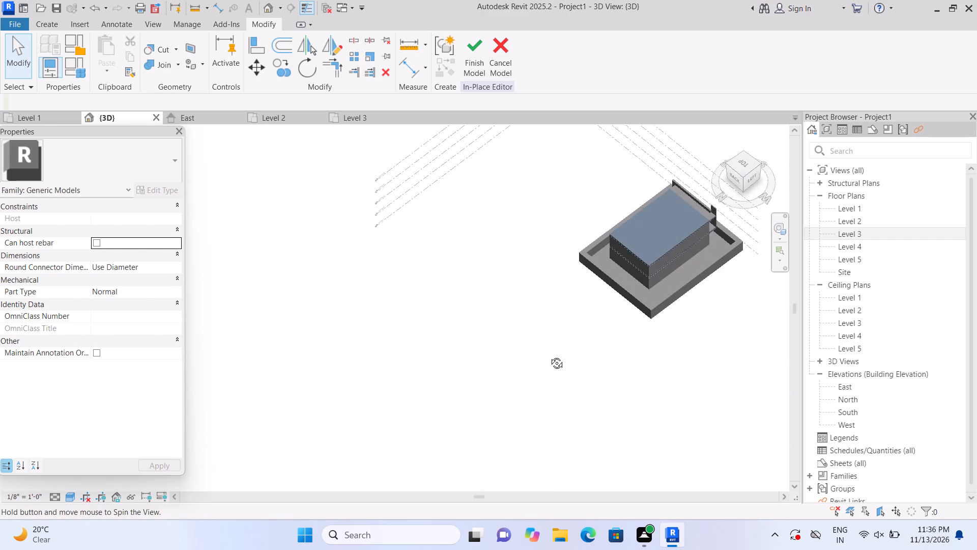
pyautogui.keyDown('shift'); pyautogui.moveTo(549, 355); pyautogui.dragTo(550, 355, button='middle'); pyautogui.keyUp('shift')
pyautogui.keyDown('shift'); pyautogui.moveTo(592, 307); pyautogui.dragTo(486, 399, button='middle'); pyautogui.keyUp('shift')
pyautogui.scroll(1, 438, 402)
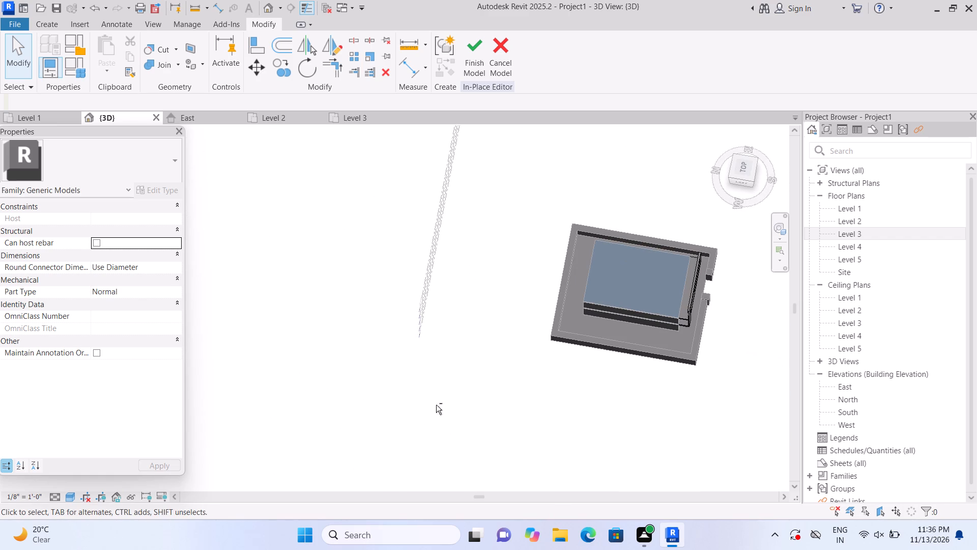
pyautogui.keyDown('shift'); pyautogui.moveTo(448, 400); pyautogui.dragTo(501, 213, button='middle'); pyautogui.keyUp('shift')
pyautogui.keyDown('shift'); pyautogui.moveTo(483, 228); pyautogui.dragTo(536, 294, button='middle'); pyautogui.keyUp('shift')
pyautogui.moveTo(536, 281); pyautogui.dragTo(523, 303, button='middle')
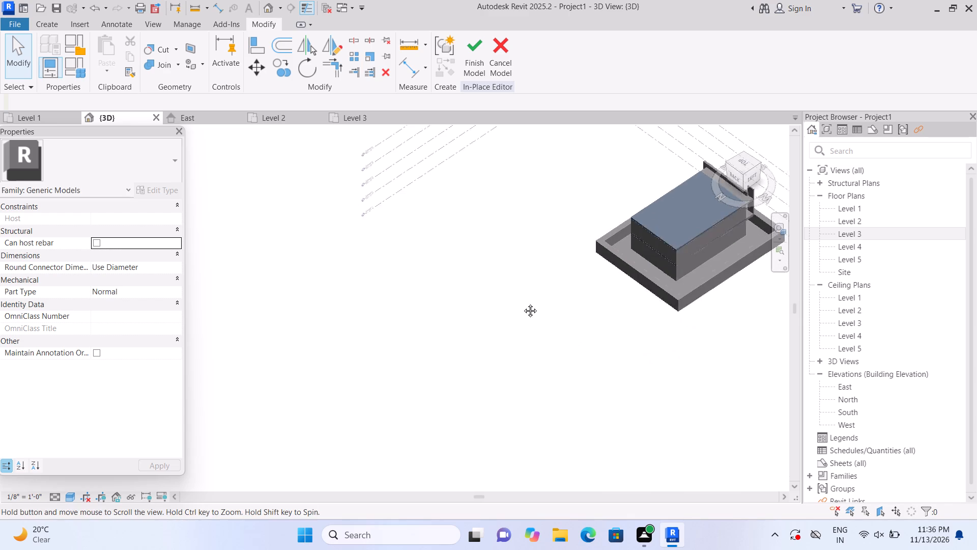
pyautogui.moveTo(523, 303); pyautogui.dragTo(321, 438, button='middle')
pyautogui.scroll(7, 408, 417)
pyautogui.scroll(1, 633, 230)
pyautogui.moveTo(620, 249); pyautogui.dragTo(593, 272, button='middle')
pyautogui.scroll(5, 633, 335)
pyautogui.click(615, 318)
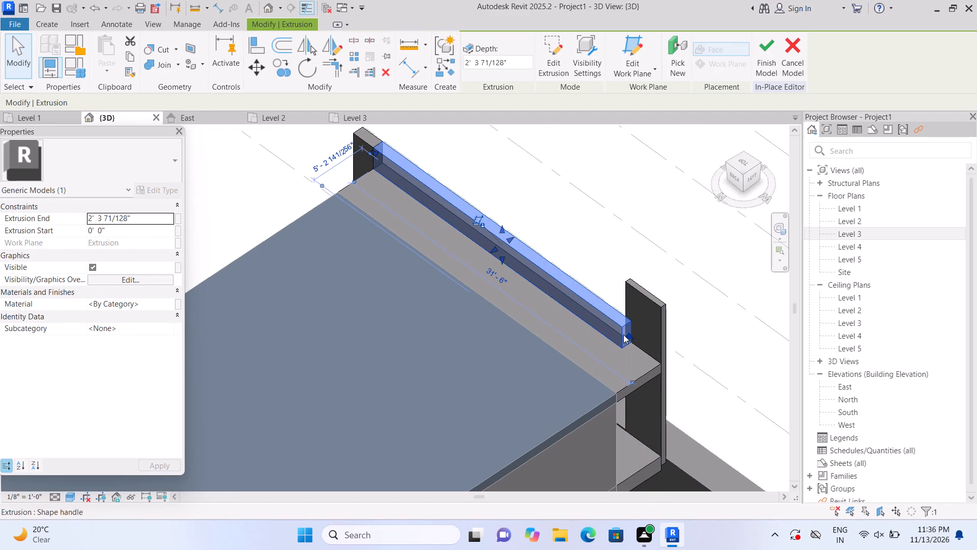
pyautogui.moveTo(628, 332); pyautogui.dragTo(660, 350)
pyautogui.click(660, 350)
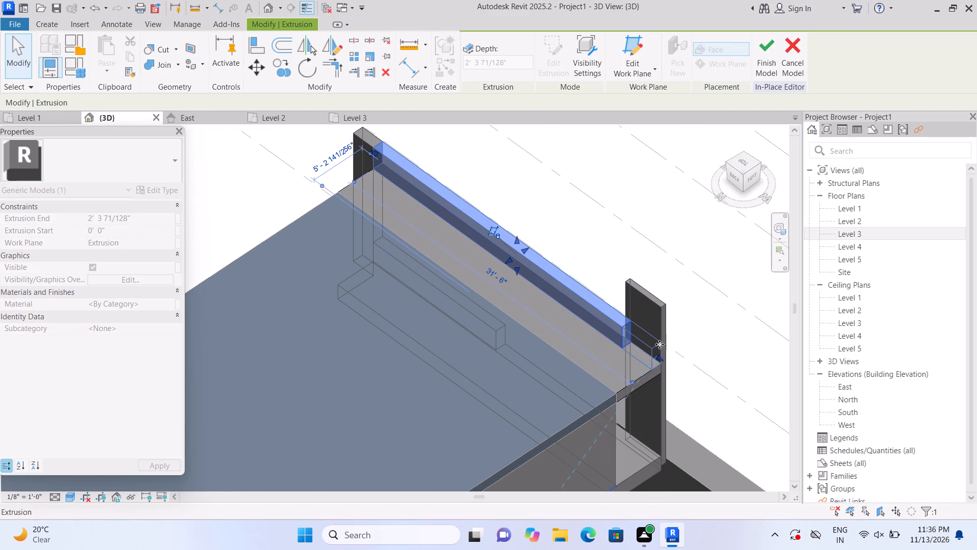
pyautogui.click(684, 307)
# Return to the front isometric view of the tall panel and roof parapet and begin a new extrusion.
pyautogui.keyDown('shift'); pyautogui.moveTo(698, 320); pyautogui.dragTo(653, 361, button='middle'); pyautogui.keyUp('shift')
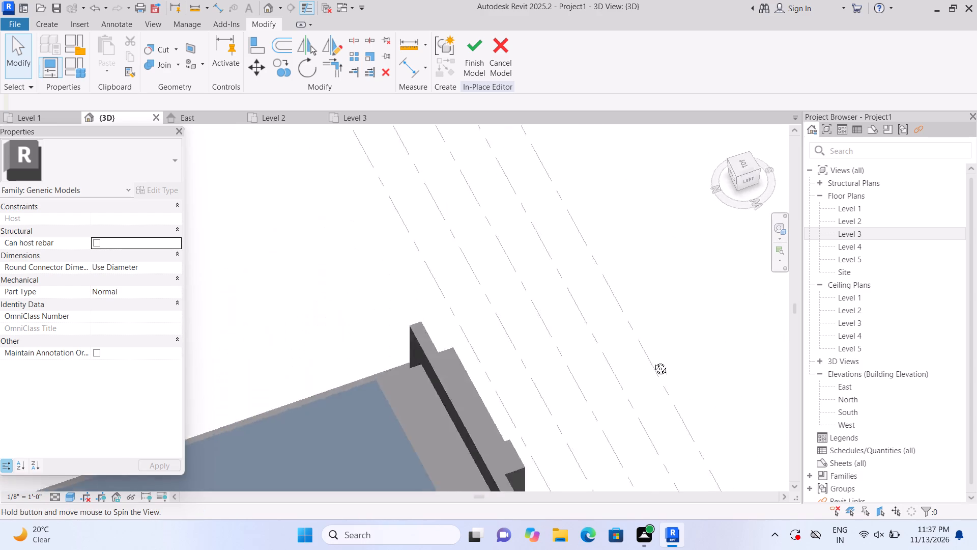
pyautogui.keyDown('shift'); pyautogui.moveTo(653, 361); pyautogui.dragTo(507, 349, button='middle'); pyautogui.keyUp('shift')
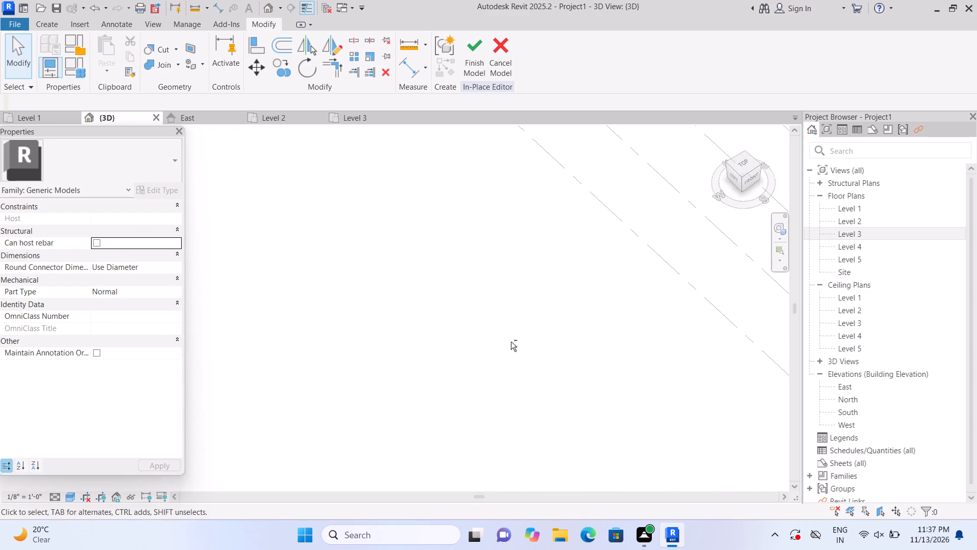
pyautogui.click(717, 131)
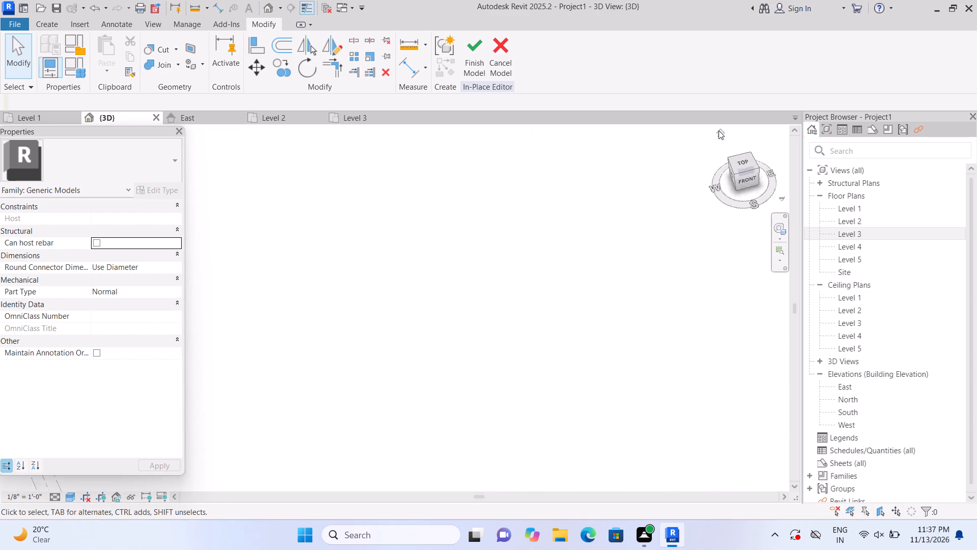
pyautogui.scroll(2, 238, 391)
pyautogui.moveTo(251, 402); pyautogui.dragTo(308, 415, button='middle')
pyautogui.scroll(10, 252, 338)
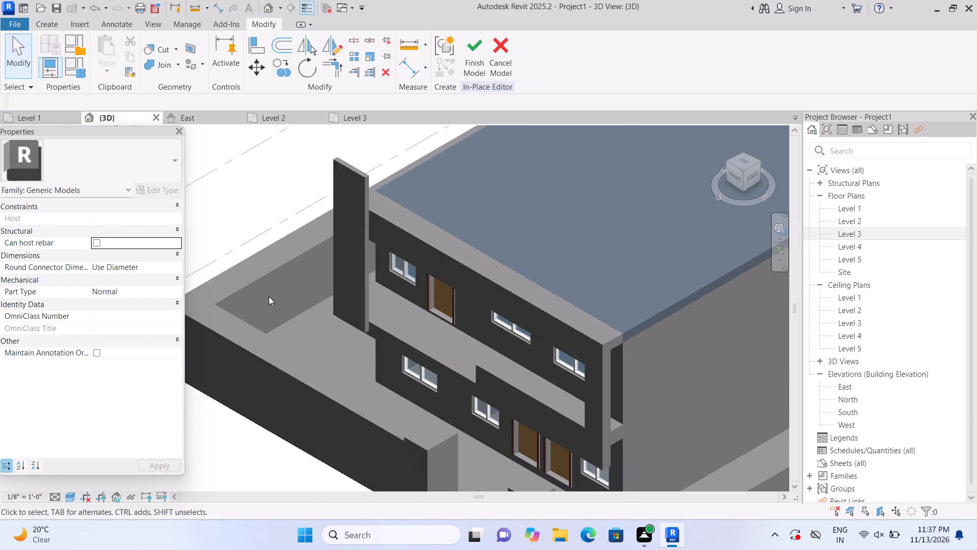
pyautogui.scroll(1, 269, 296)
pyautogui.moveTo(290, 281); pyautogui.dragTo(268, 296, button='middle')
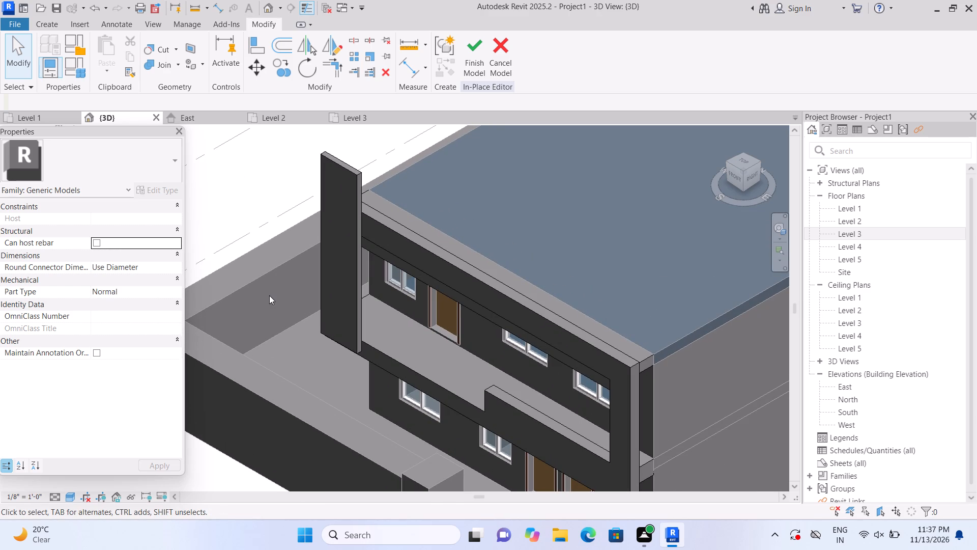
pyautogui.moveTo(296, 298); pyautogui.dragTo(292, 306, button='middle')
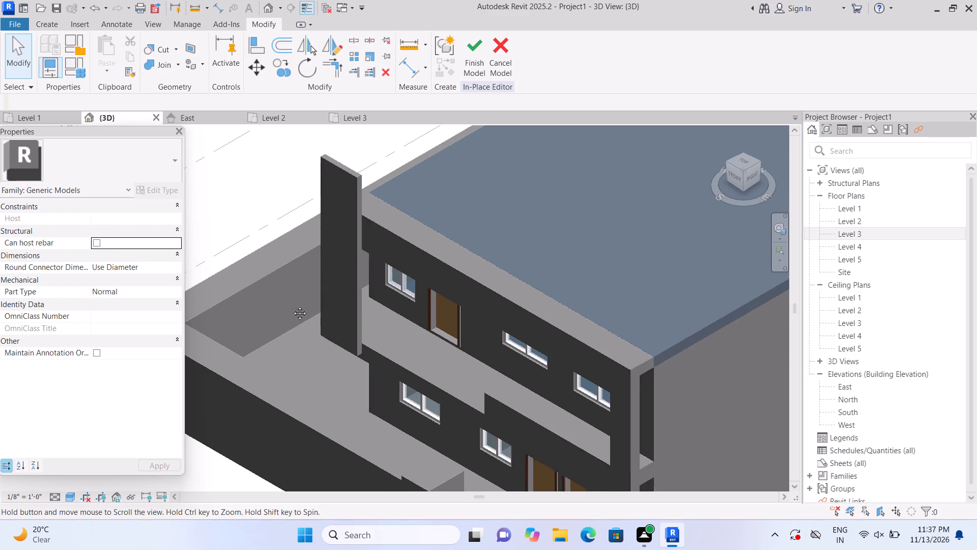
pyautogui.moveTo(292, 306); pyautogui.dragTo(254, 322, button='middle')
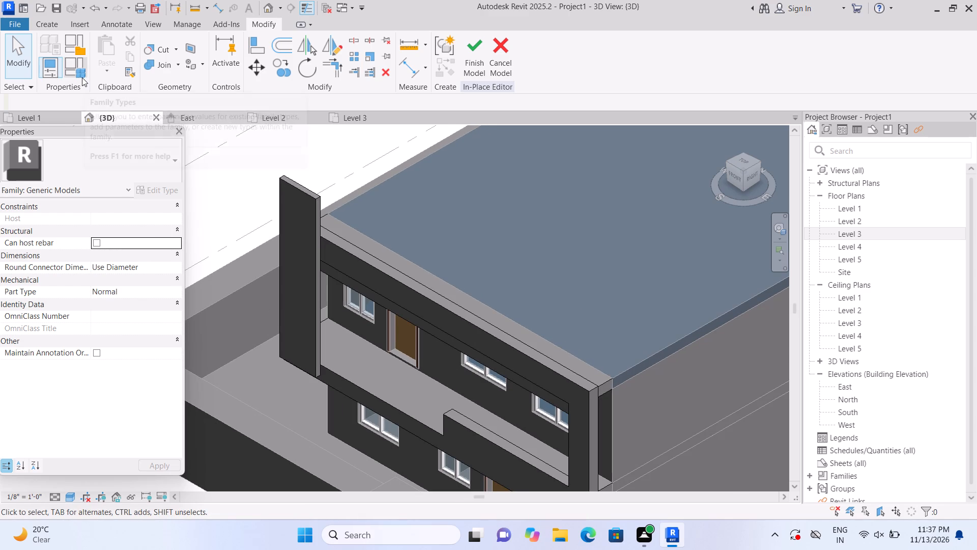
pyautogui.click(51, 19)
pyautogui.click(99, 50)
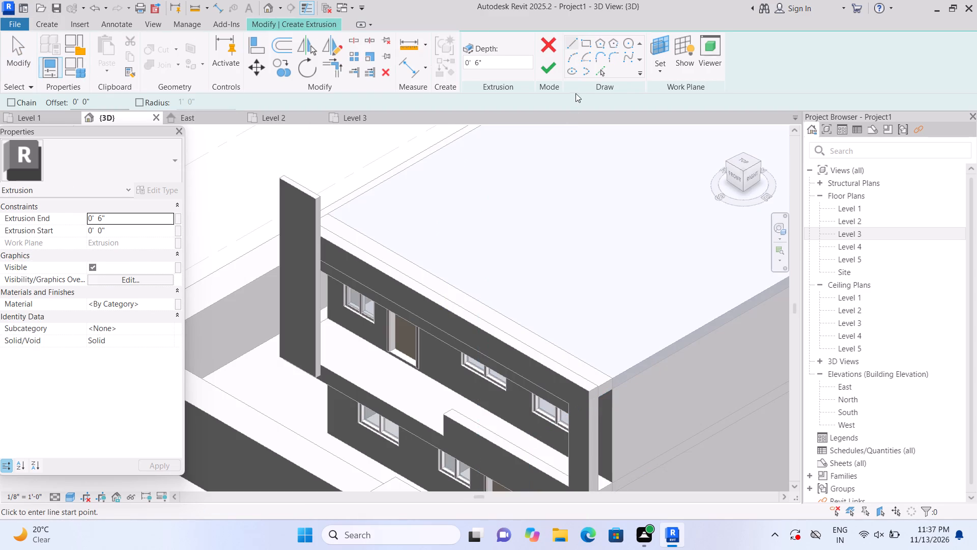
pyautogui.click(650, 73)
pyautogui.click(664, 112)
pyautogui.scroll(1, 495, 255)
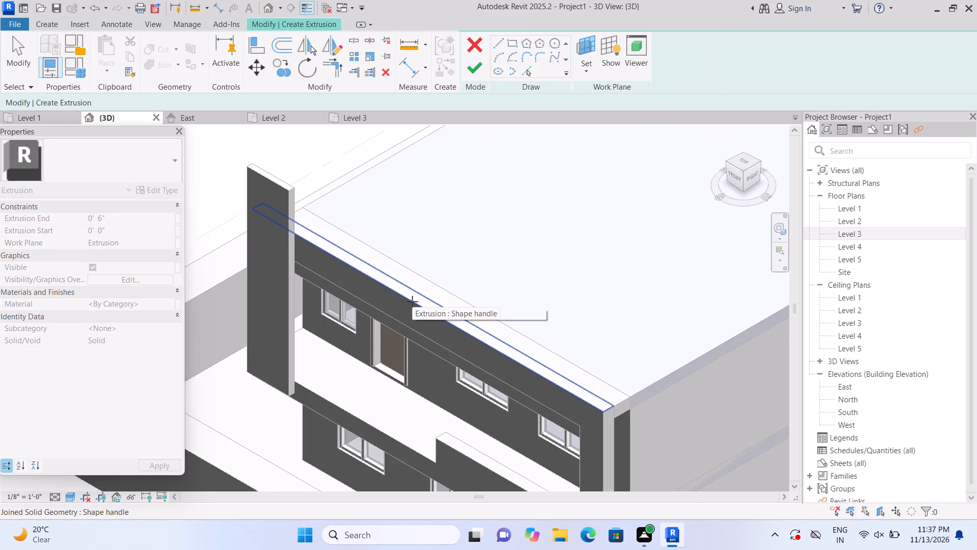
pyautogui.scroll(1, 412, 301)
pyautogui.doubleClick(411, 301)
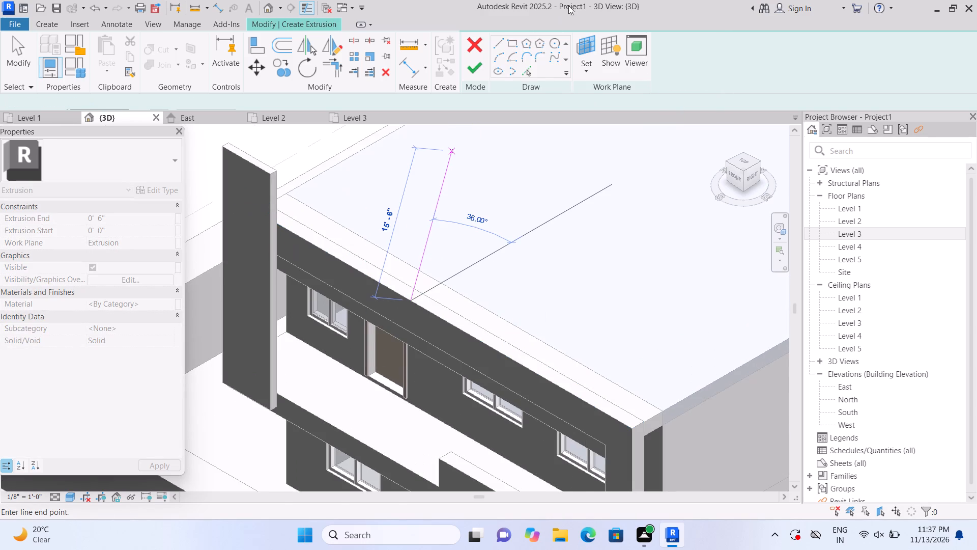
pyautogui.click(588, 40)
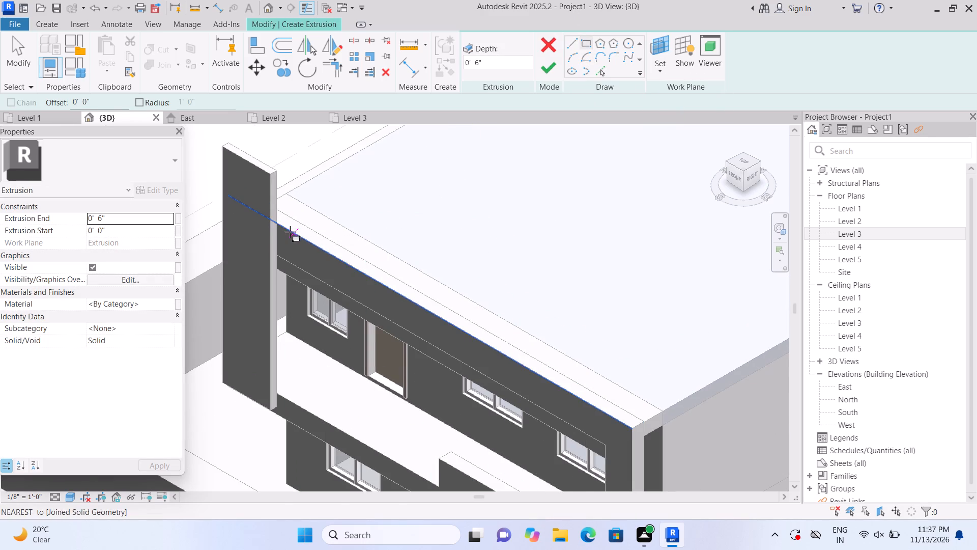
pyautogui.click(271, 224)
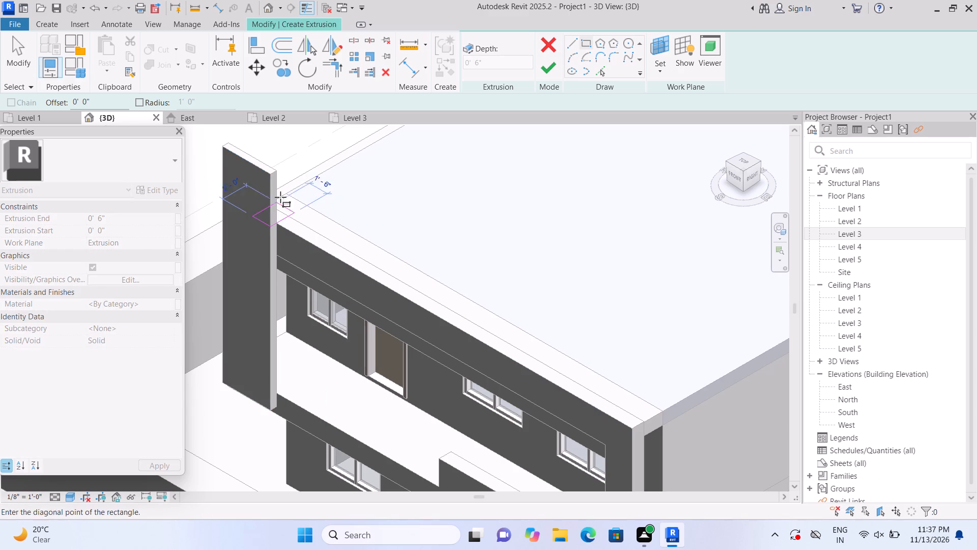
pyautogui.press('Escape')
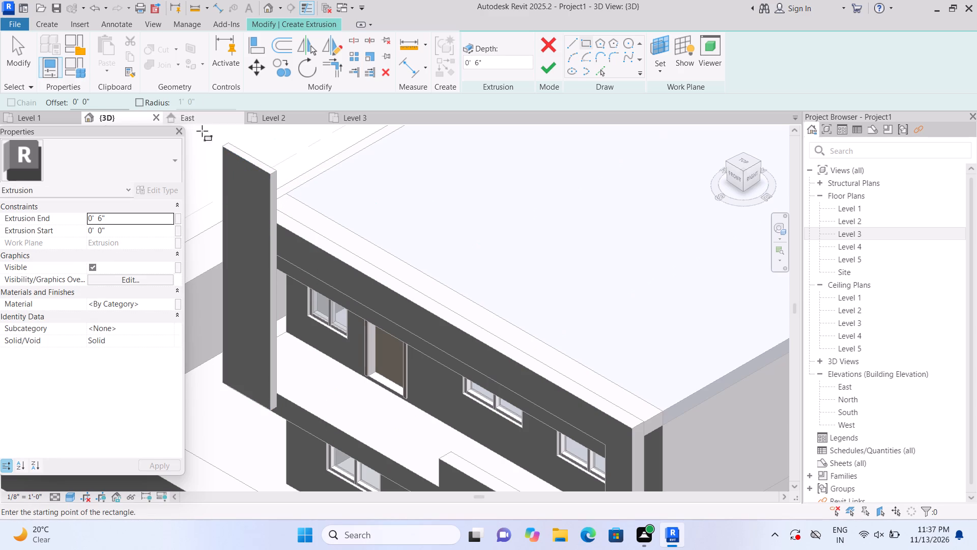
# Extrude a rectangle about 3'-9" high by 6" deep from the tall panel's inner side face, from its top down to the roof parapet.
pyautogui.click(659, 76)
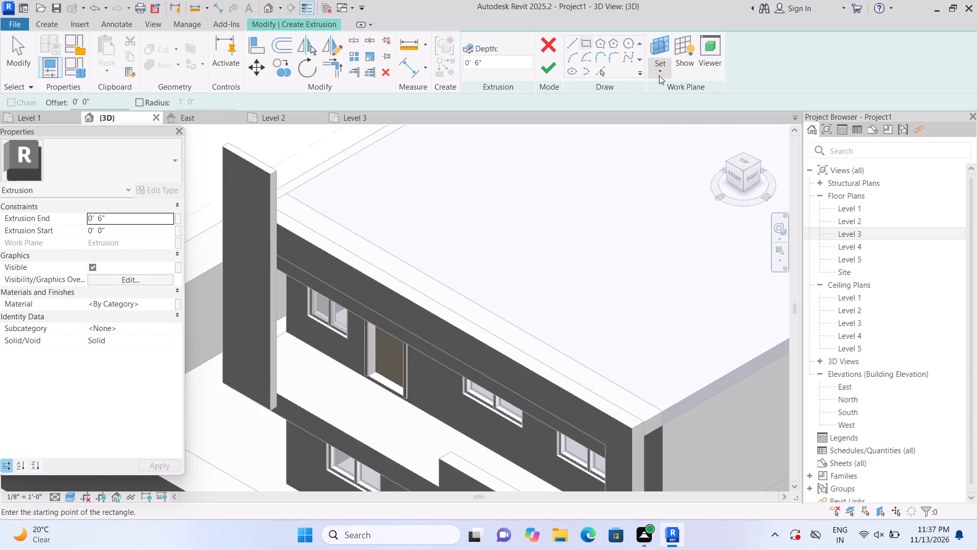
pyautogui.click(676, 115)
pyautogui.scroll(1, 322, 243)
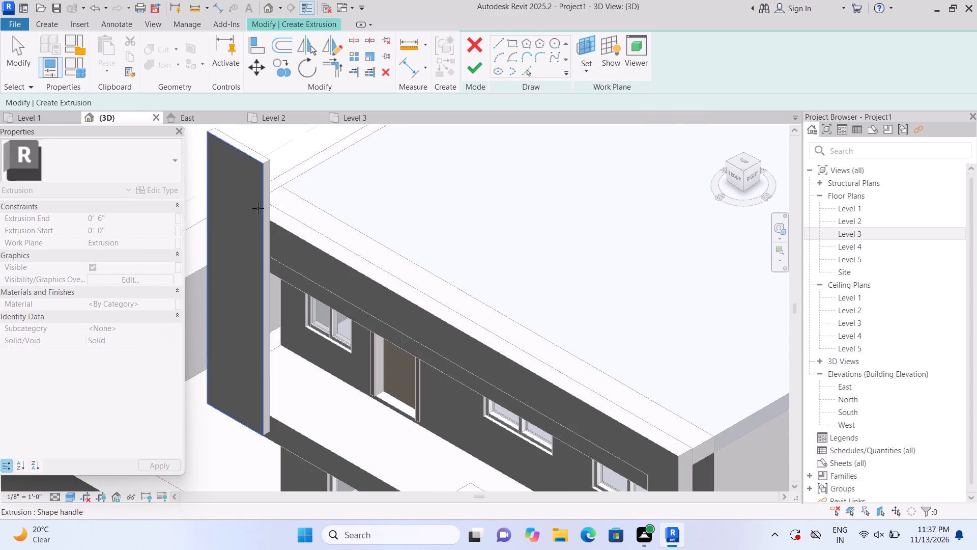
pyautogui.scroll(3, 271, 196)
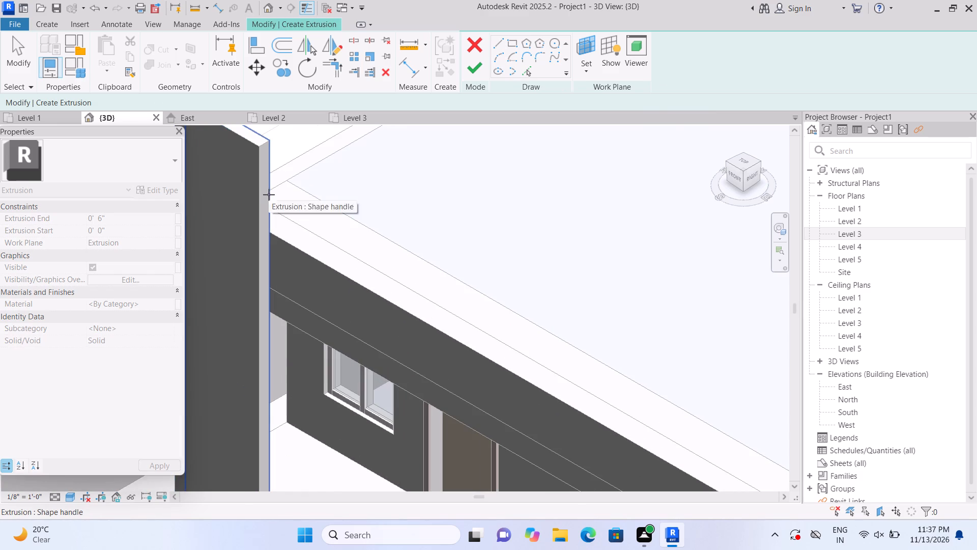
pyautogui.scroll(1, 265, 196)
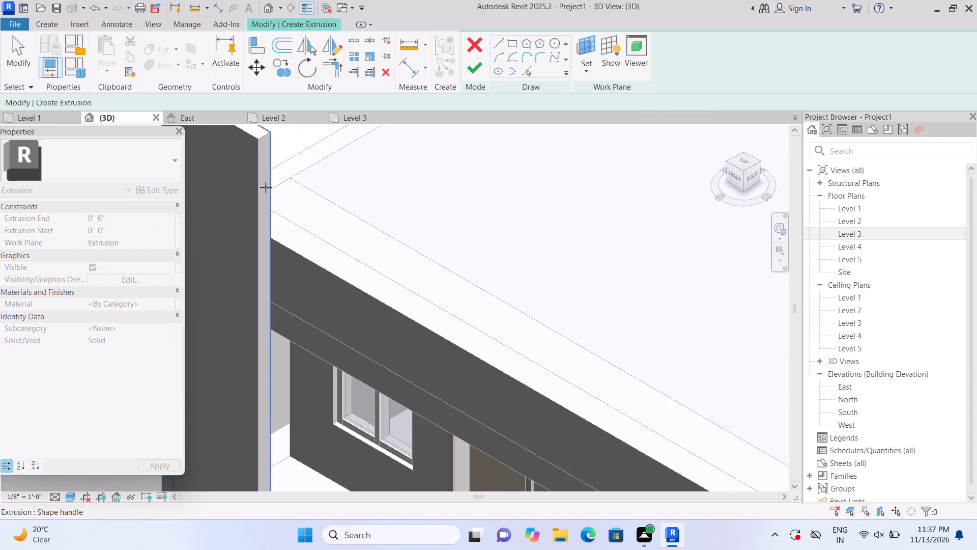
pyautogui.click(264, 189)
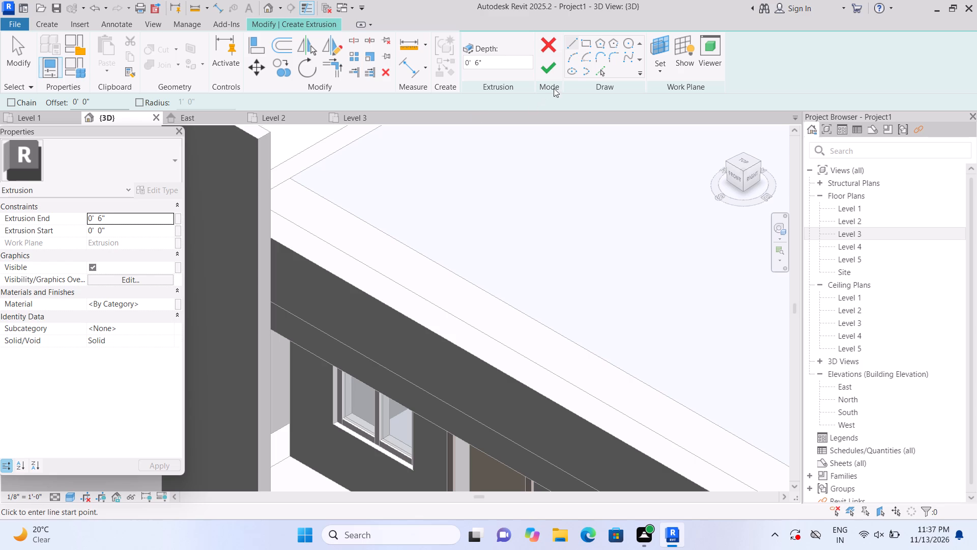
pyautogui.click(585, 45)
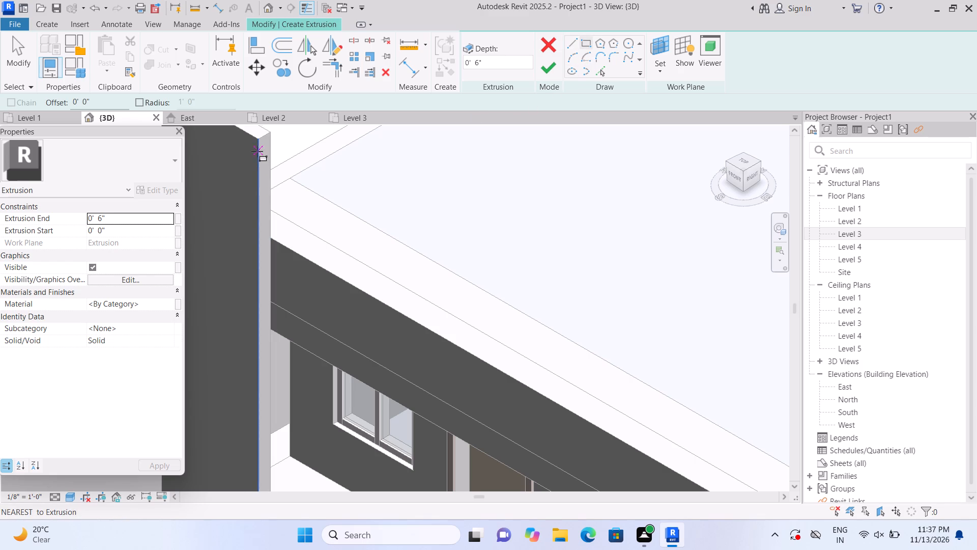
pyautogui.click(258, 142)
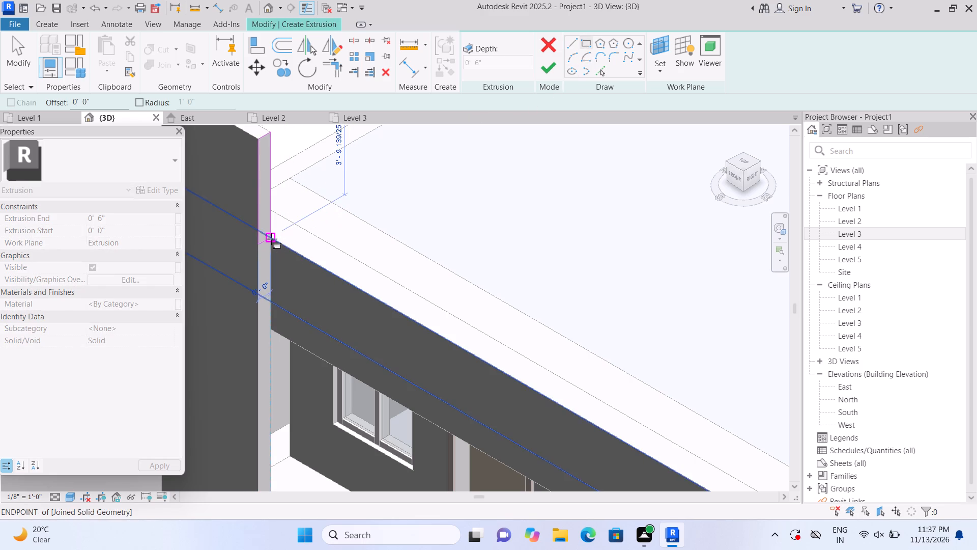
pyautogui.click(271, 239)
pyautogui.doubleClick(540, 64)
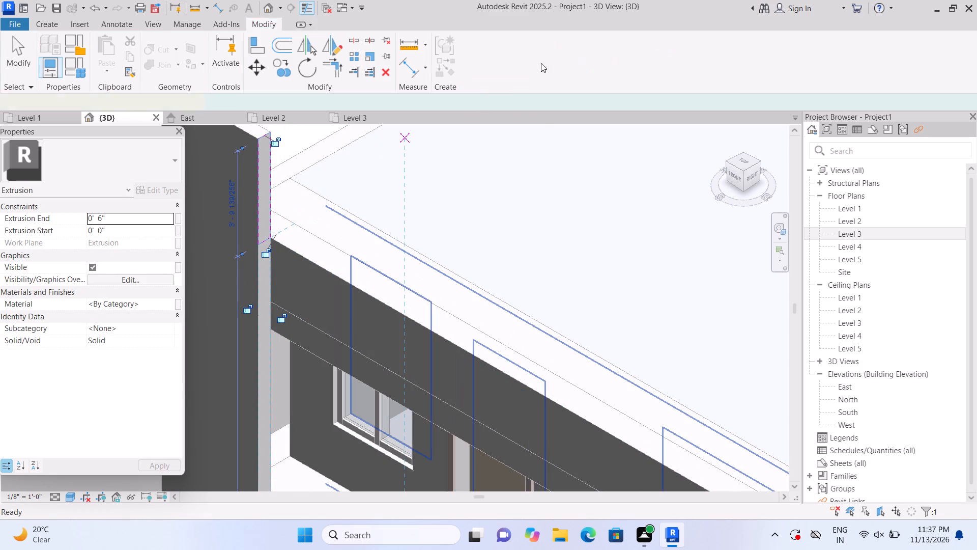
pyautogui.scroll(-2, 540, 127)
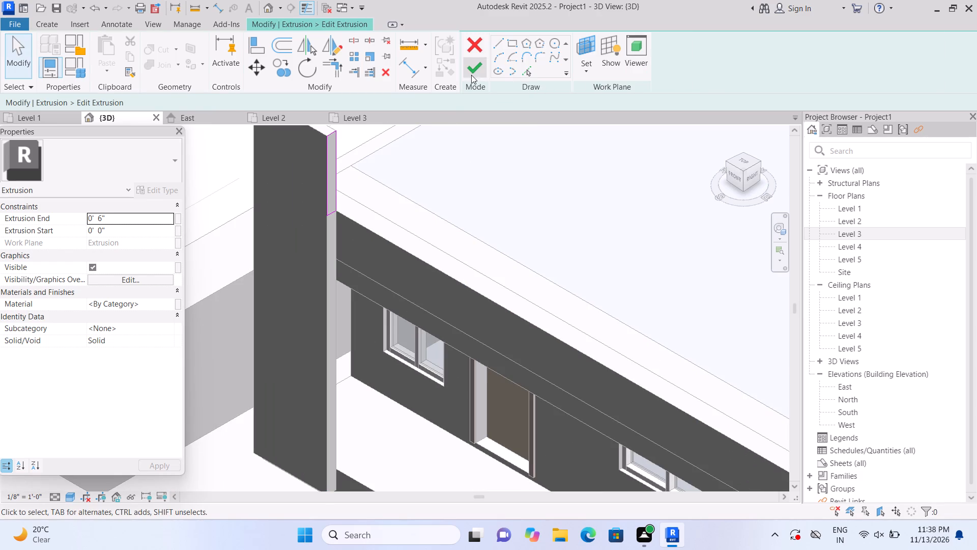
pyautogui.click(472, 74)
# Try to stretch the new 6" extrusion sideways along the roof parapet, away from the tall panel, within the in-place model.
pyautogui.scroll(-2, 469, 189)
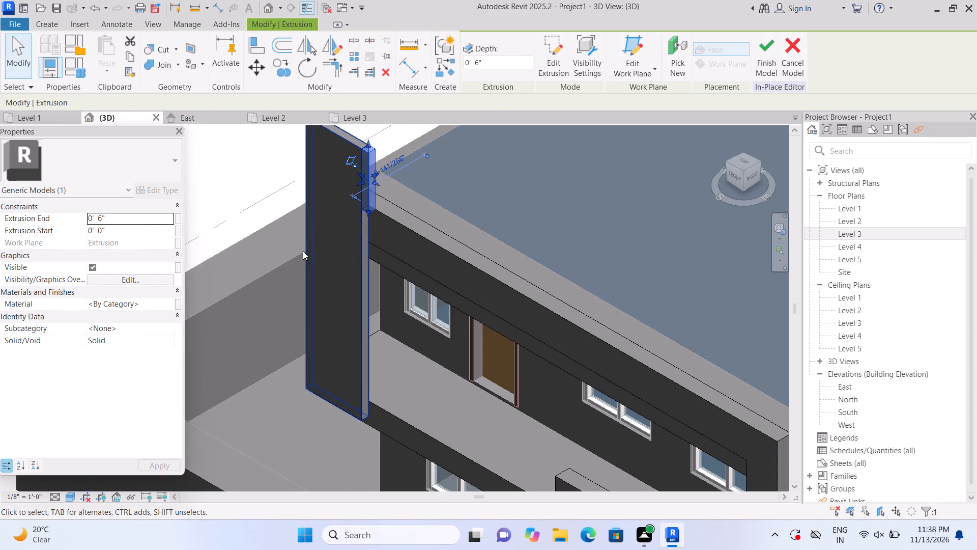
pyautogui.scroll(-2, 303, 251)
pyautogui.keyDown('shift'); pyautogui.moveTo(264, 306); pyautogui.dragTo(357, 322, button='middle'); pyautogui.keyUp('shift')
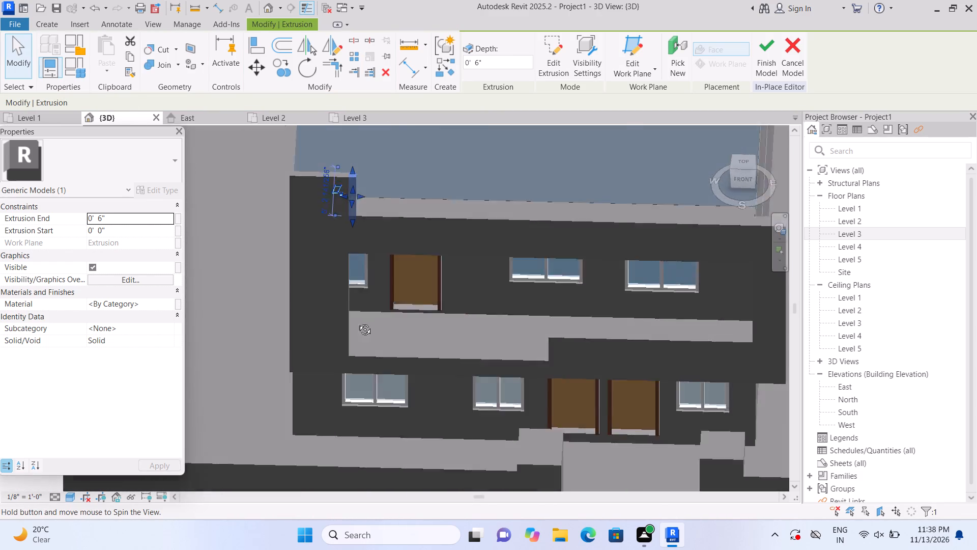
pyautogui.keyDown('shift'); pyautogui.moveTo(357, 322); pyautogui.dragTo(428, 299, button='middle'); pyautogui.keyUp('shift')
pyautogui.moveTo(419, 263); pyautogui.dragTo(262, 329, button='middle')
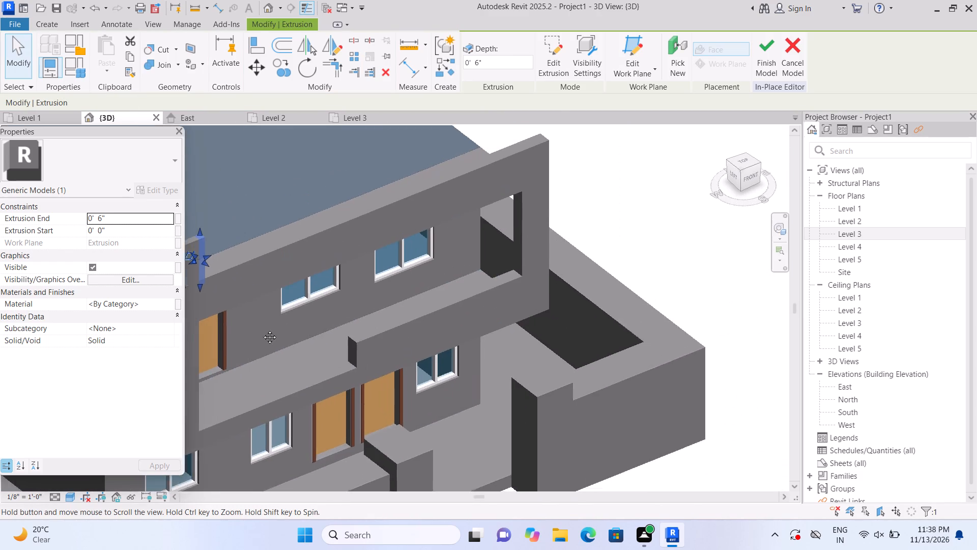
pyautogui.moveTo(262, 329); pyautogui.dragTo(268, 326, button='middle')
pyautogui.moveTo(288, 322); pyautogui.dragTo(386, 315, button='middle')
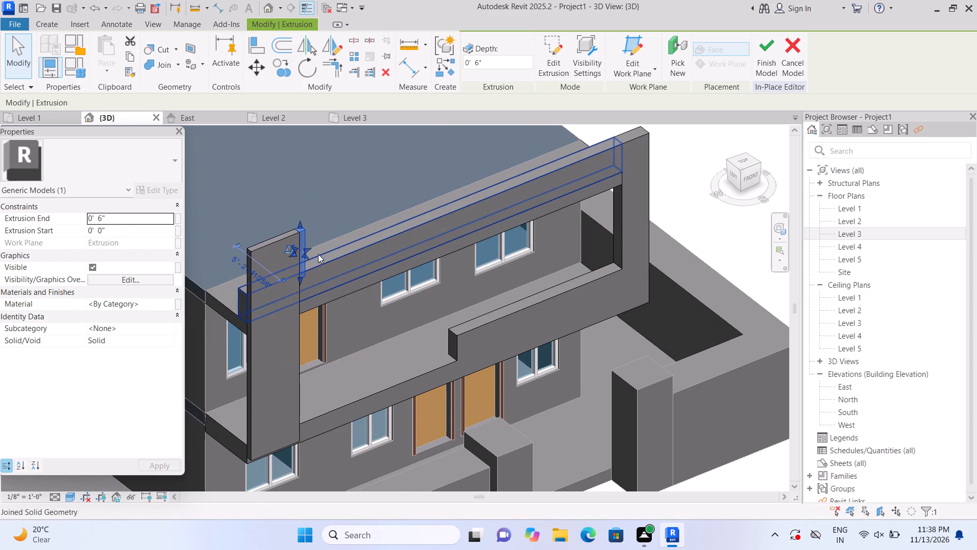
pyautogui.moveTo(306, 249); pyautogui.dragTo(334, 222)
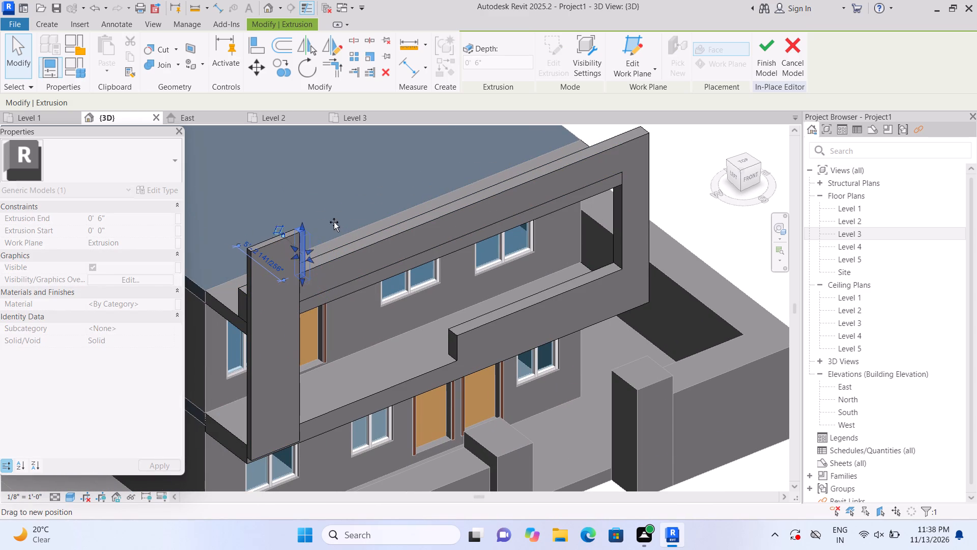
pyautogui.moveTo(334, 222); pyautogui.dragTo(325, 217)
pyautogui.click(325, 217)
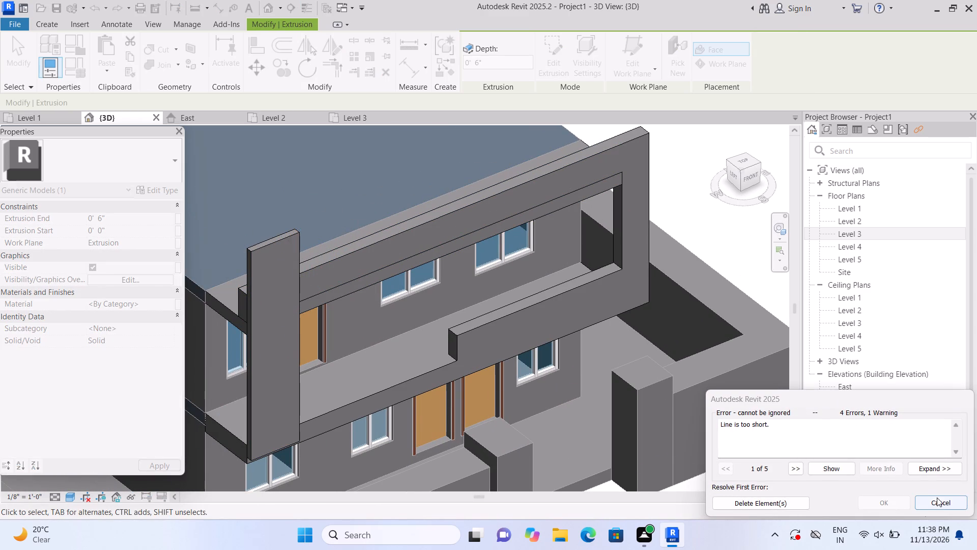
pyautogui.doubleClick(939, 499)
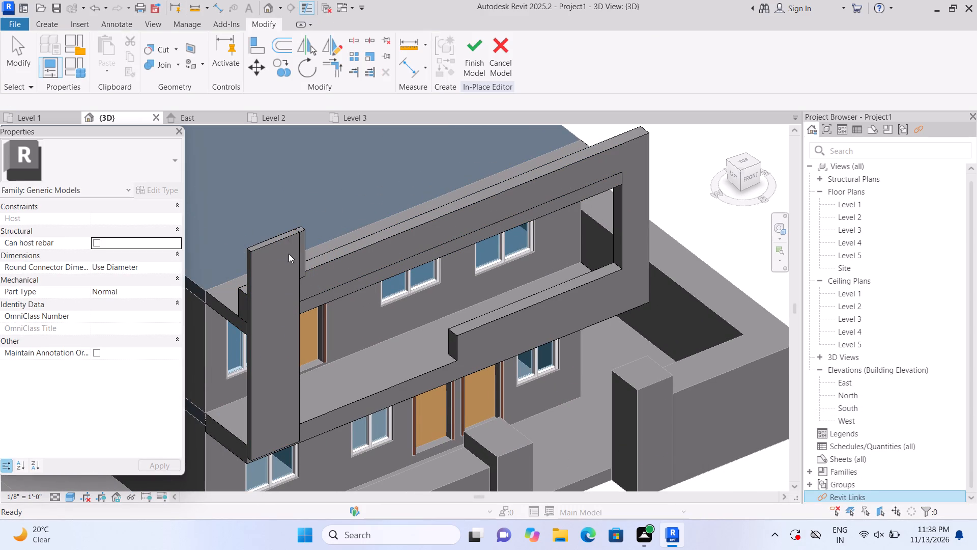
# Finish the in-place model containing the tall panel and its upper side extrusion.
pyautogui.scroll(2, 207, 318)
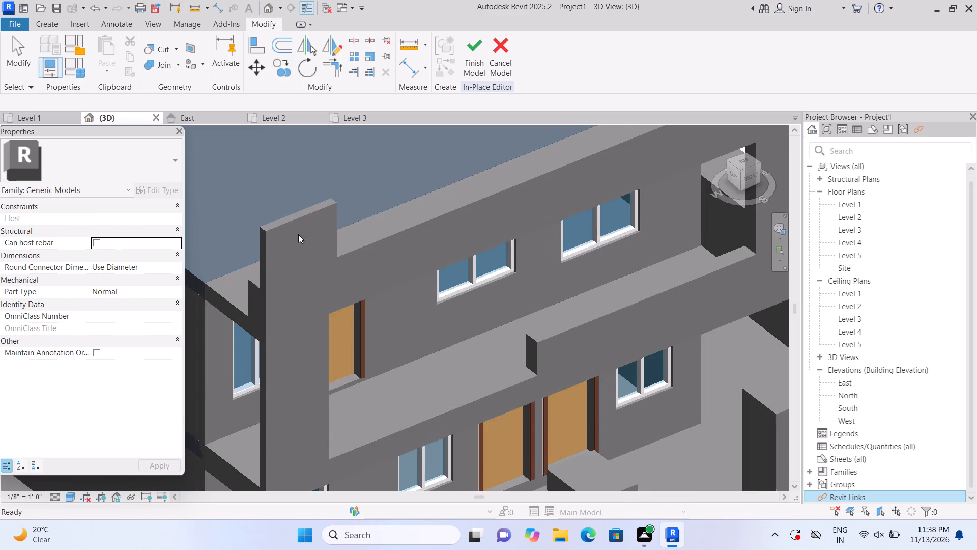
pyautogui.click(486, 46)
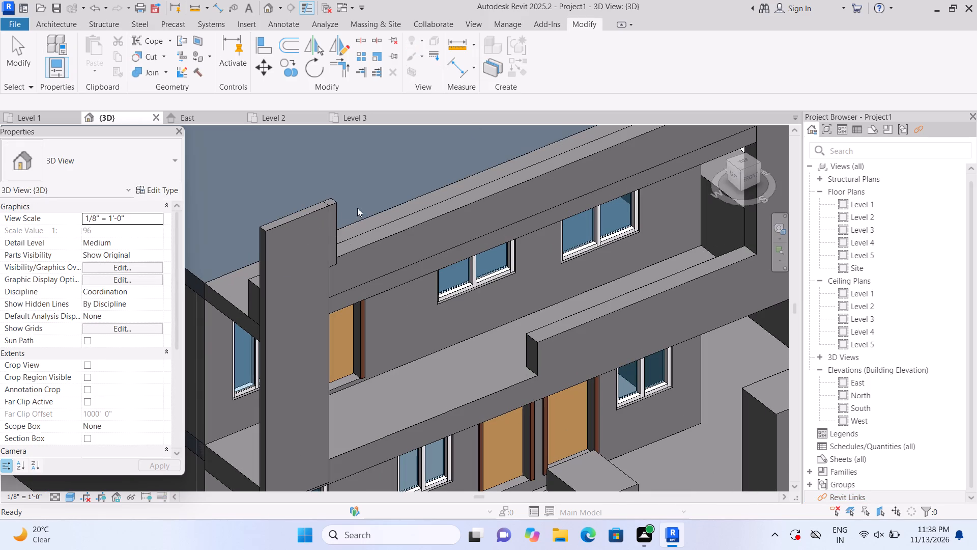
pyautogui.scroll(5, 331, 229)
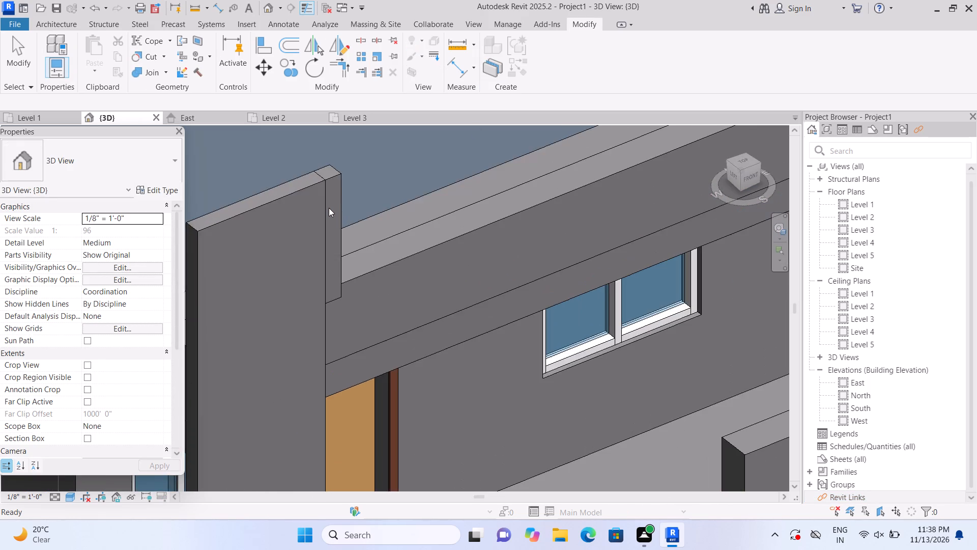
pyautogui.scroll(-10, 329, 209)
pyautogui.click(574, 416)
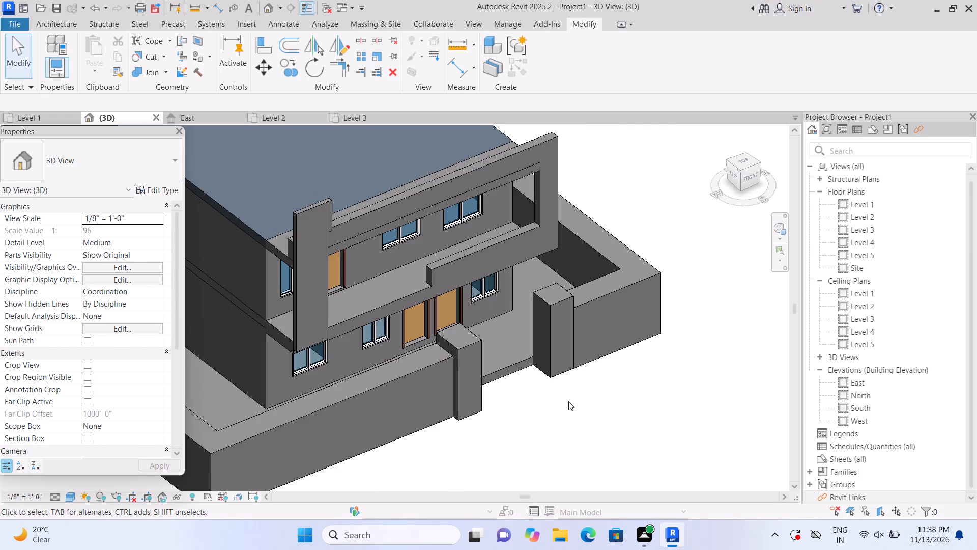
# Stretch the tall panel's upper side extrusion along the top of the roof parapet until it ends just past the upper-floor door.
pyautogui.keyDown('shift'); pyautogui.moveTo(621, 400); pyautogui.dragTo(462, 323, button='middle'); pyautogui.keyUp('shift')
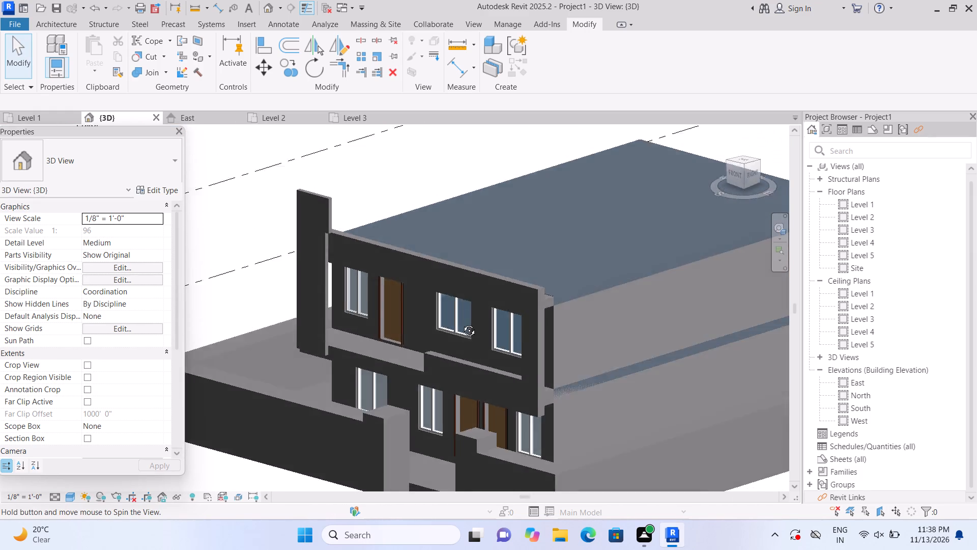
pyautogui.keyDown('shift'); pyautogui.moveTo(462, 323); pyautogui.dragTo(508, 258, button='middle'); pyautogui.keyUp('shift')
pyautogui.scroll(4, 438, 270)
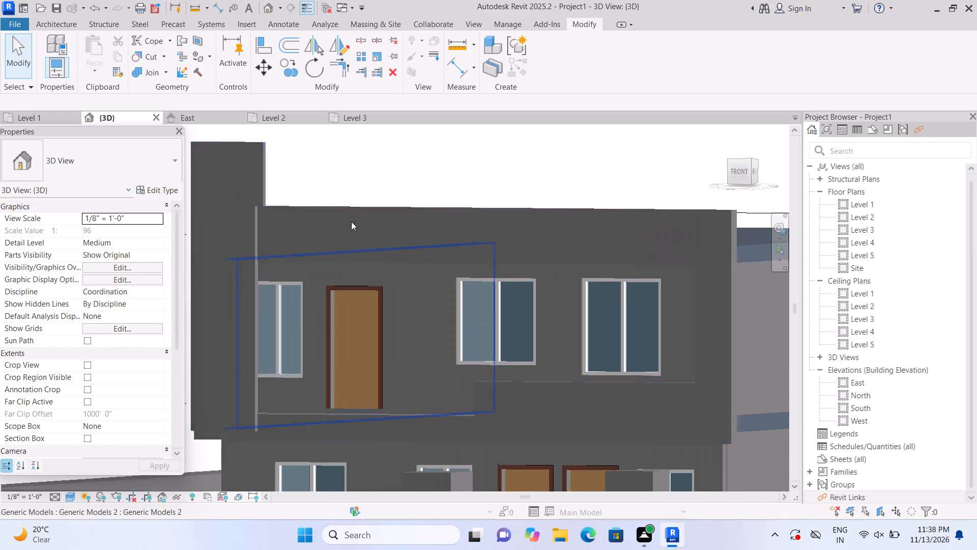
pyautogui.click(268, 176)
pyautogui.moveTo(269, 173); pyautogui.dragTo(378, 170)
pyautogui.click(378, 170)
pyautogui.click(464, 154)
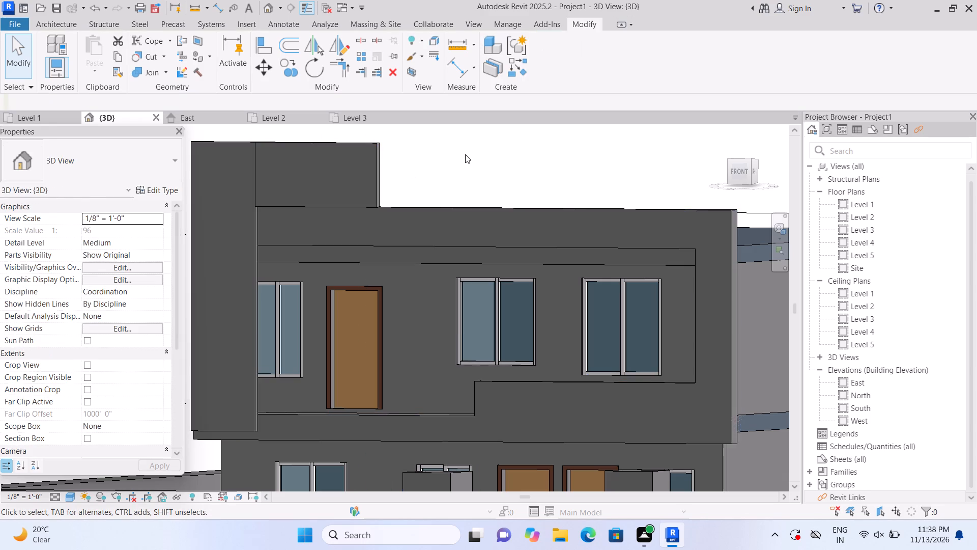
pyautogui.scroll(-2, 465, 155)
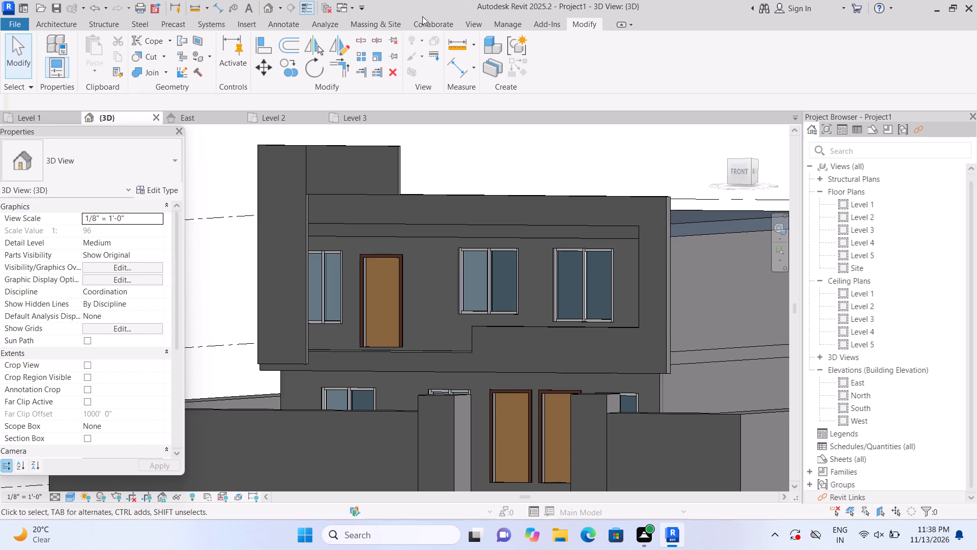
pyautogui.scroll(-1, 163, 52)
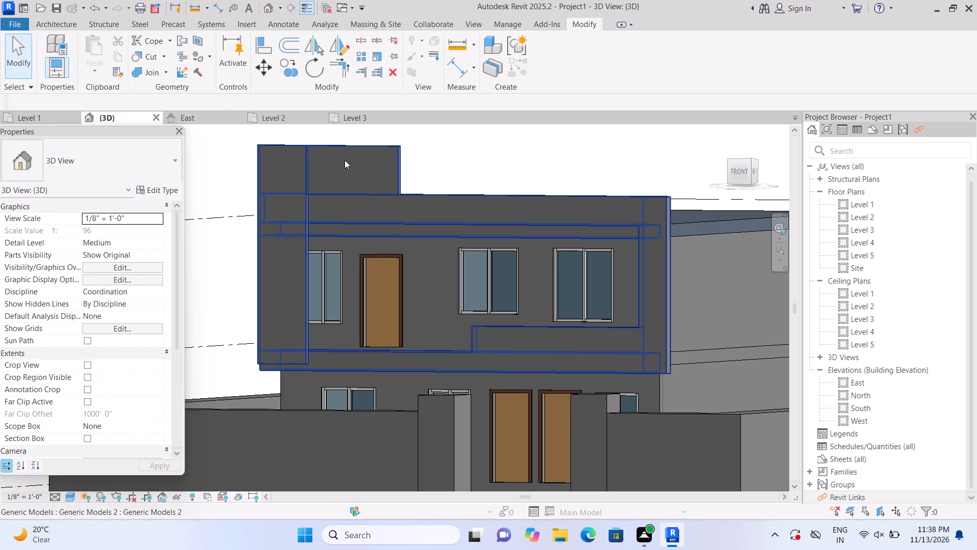
pyautogui.click(345, 160)
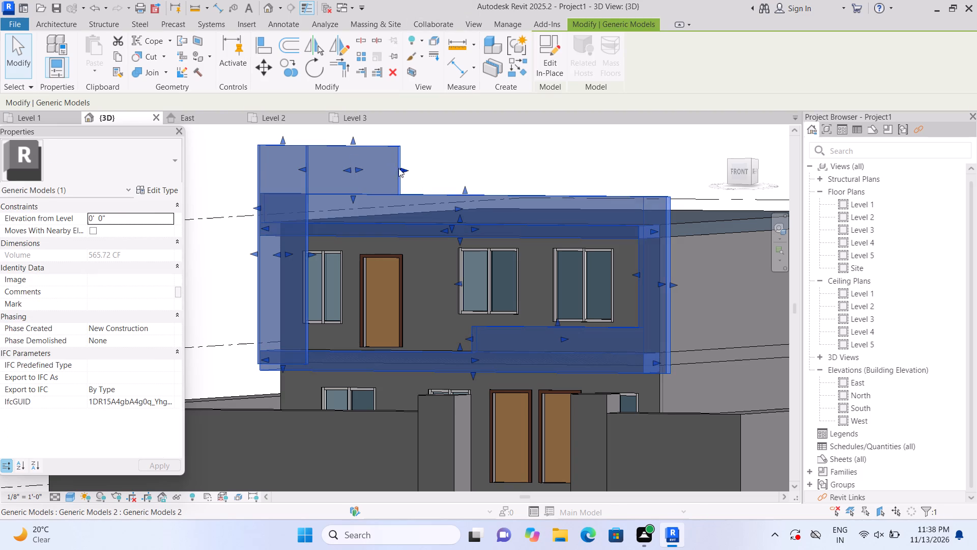
pyautogui.moveTo(404, 169); pyautogui.dragTo(420, 170)
pyautogui.click(420, 170)
pyautogui.click(468, 154)
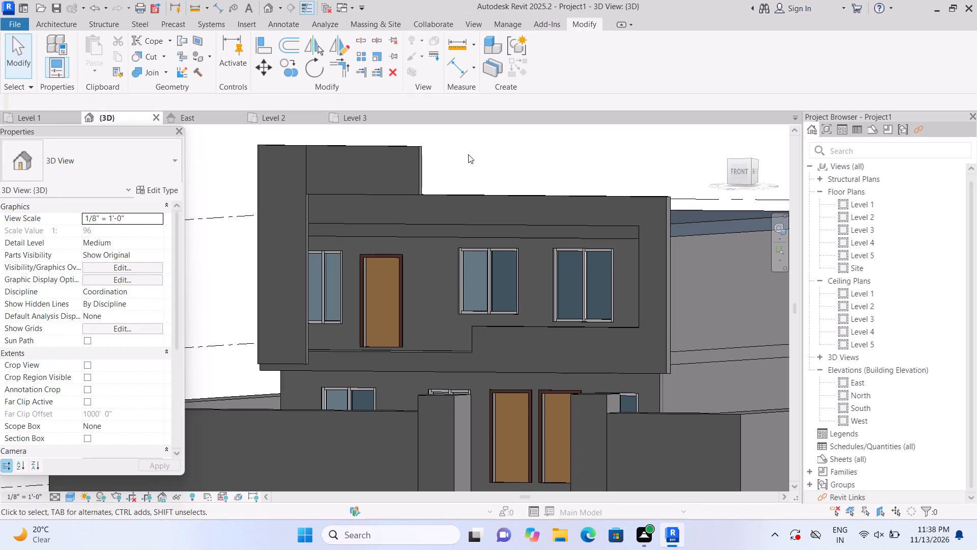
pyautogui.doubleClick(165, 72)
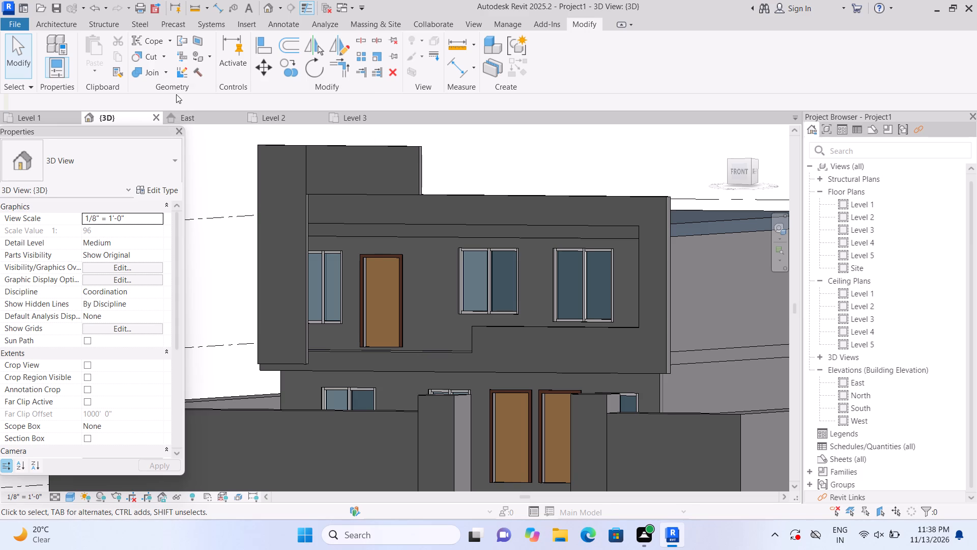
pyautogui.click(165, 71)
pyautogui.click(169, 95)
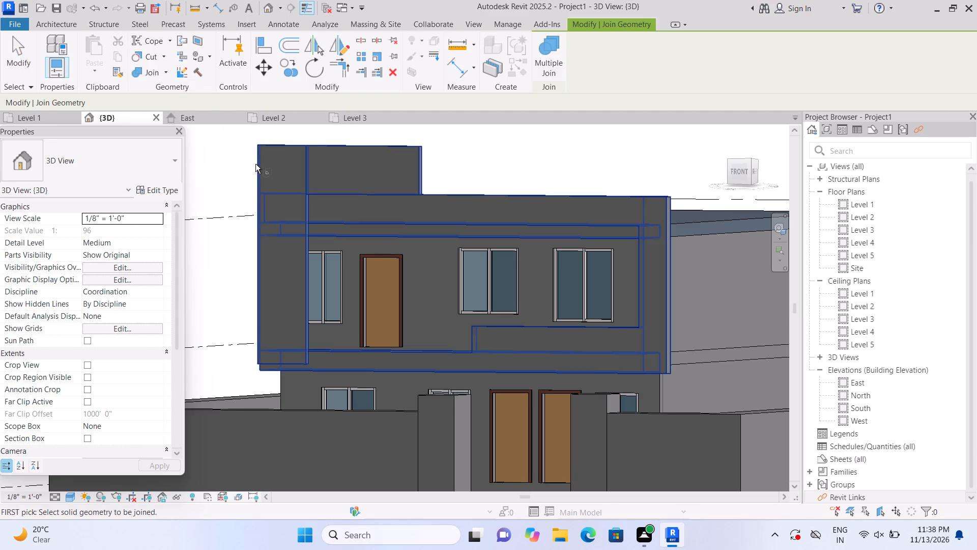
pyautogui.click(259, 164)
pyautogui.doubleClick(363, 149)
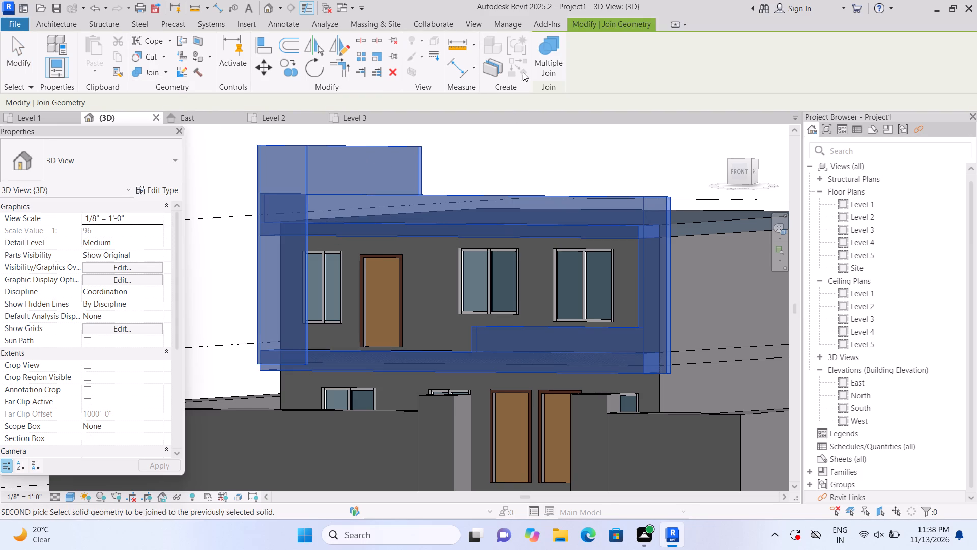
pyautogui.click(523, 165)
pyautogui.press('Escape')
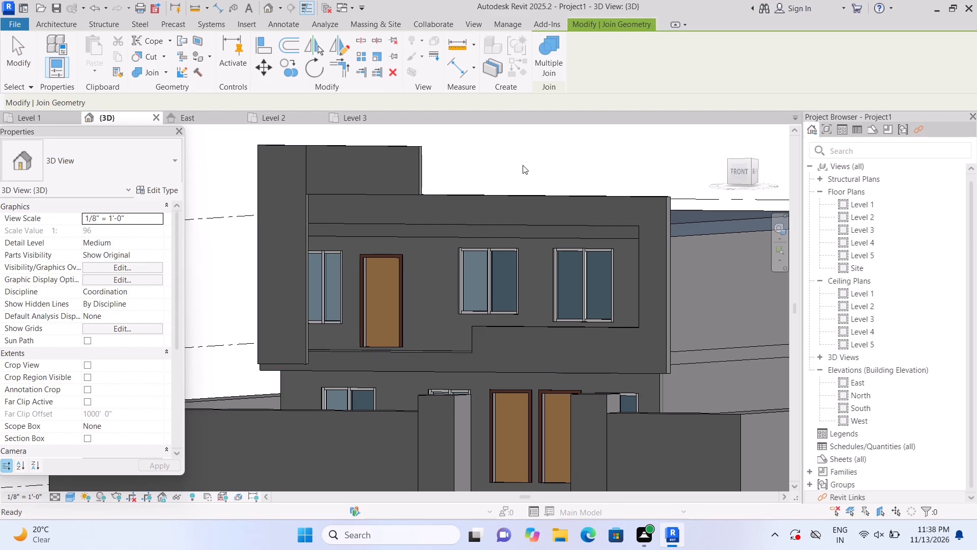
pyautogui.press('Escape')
# Open the façade frame for in-place editing and join the tall panel with its upper side extrusion.
pyautogui.click(515, 207)
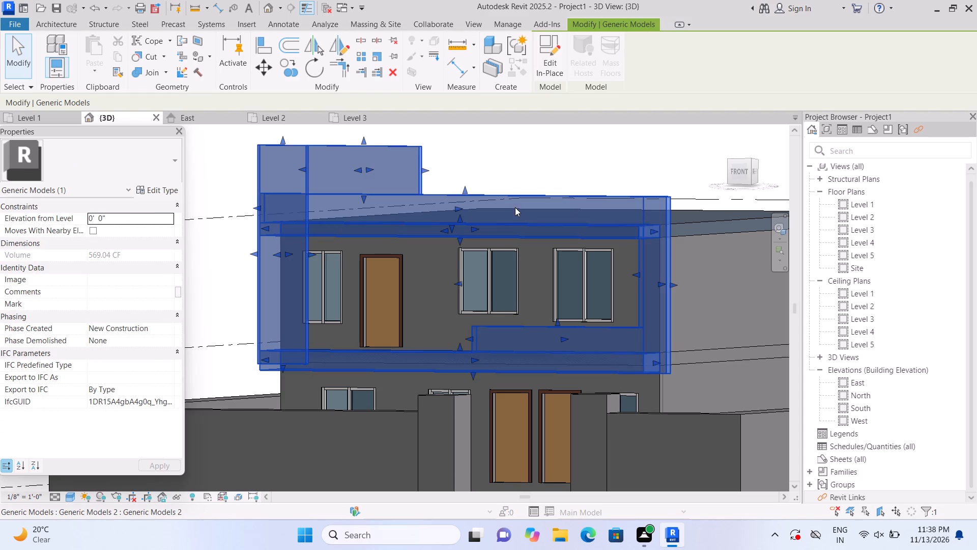
pyautogui.click(556, 64)
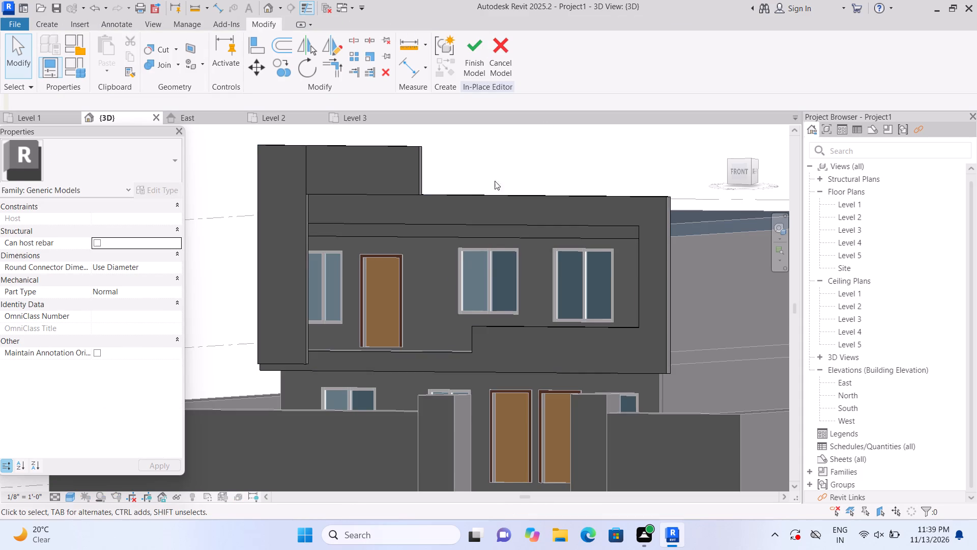
pyautogui.click(179, 61)
pyautogui.click(180, 82)
pyautogui.click(293, 187)
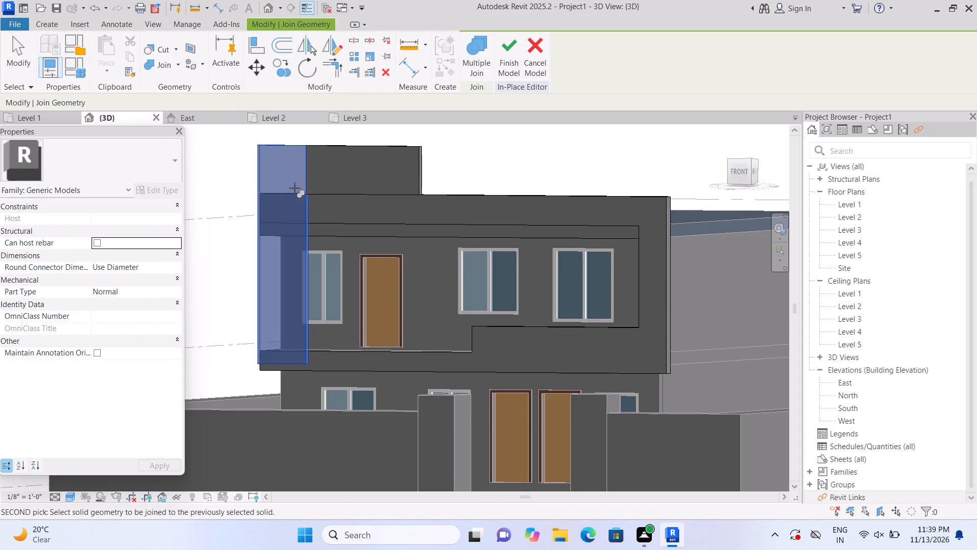
pyautogui.click(344, 161)
pyautogui.scroll(-1, 506, 134)
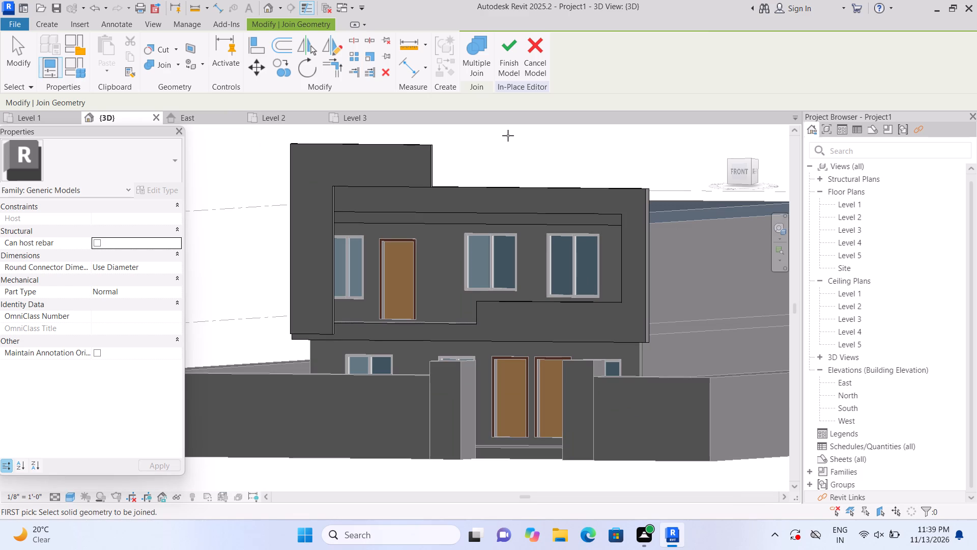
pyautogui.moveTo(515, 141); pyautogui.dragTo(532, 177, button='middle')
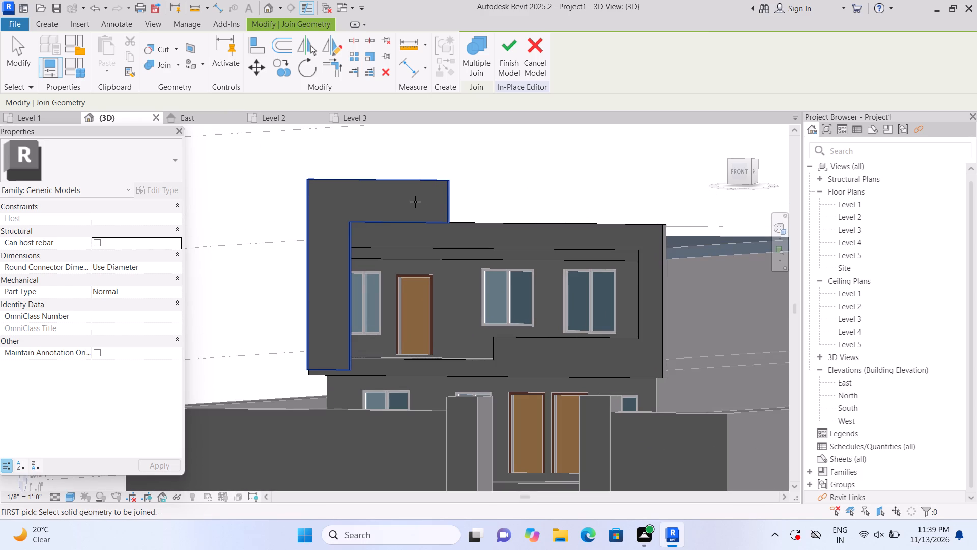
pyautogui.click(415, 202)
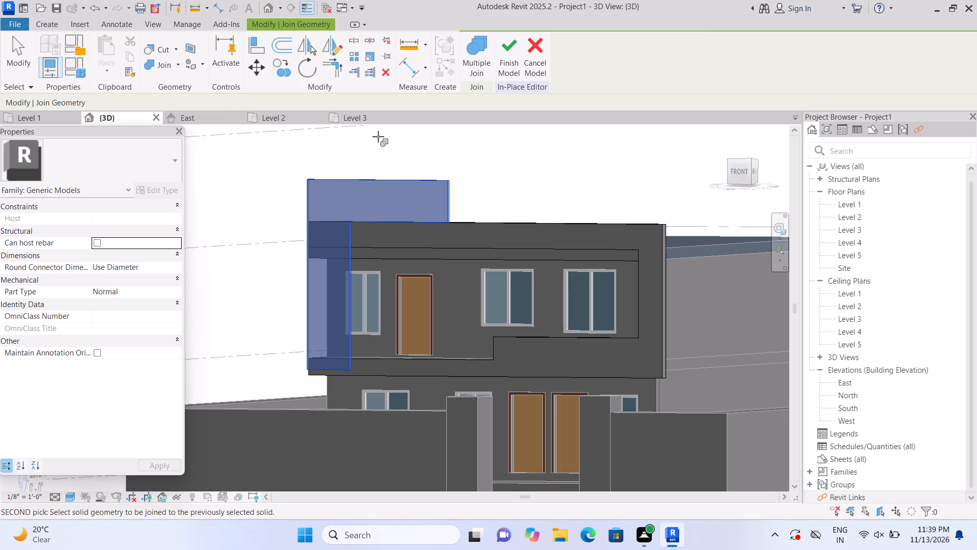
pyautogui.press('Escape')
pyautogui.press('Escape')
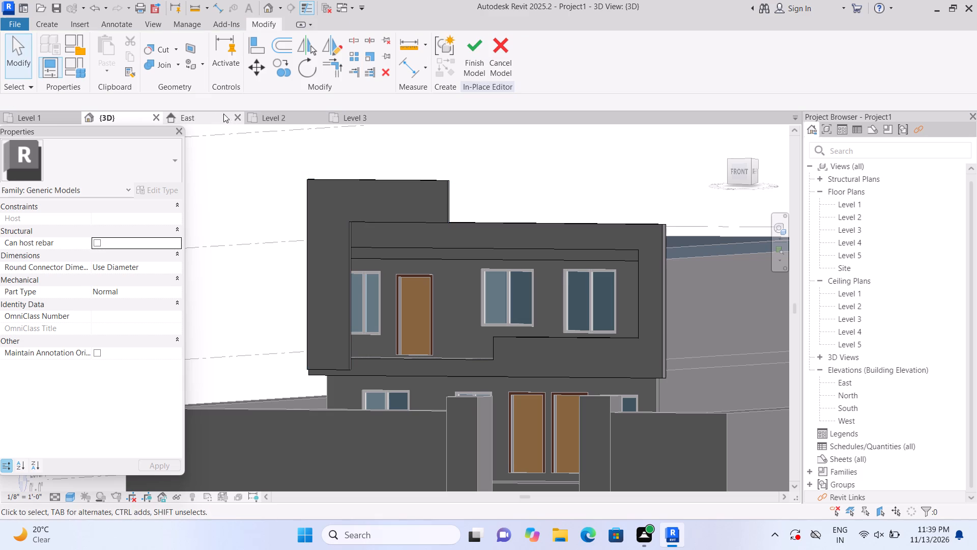
# Unjoin the tall end panel from its upper side extrusion.
pyautogui.click(175, 67)
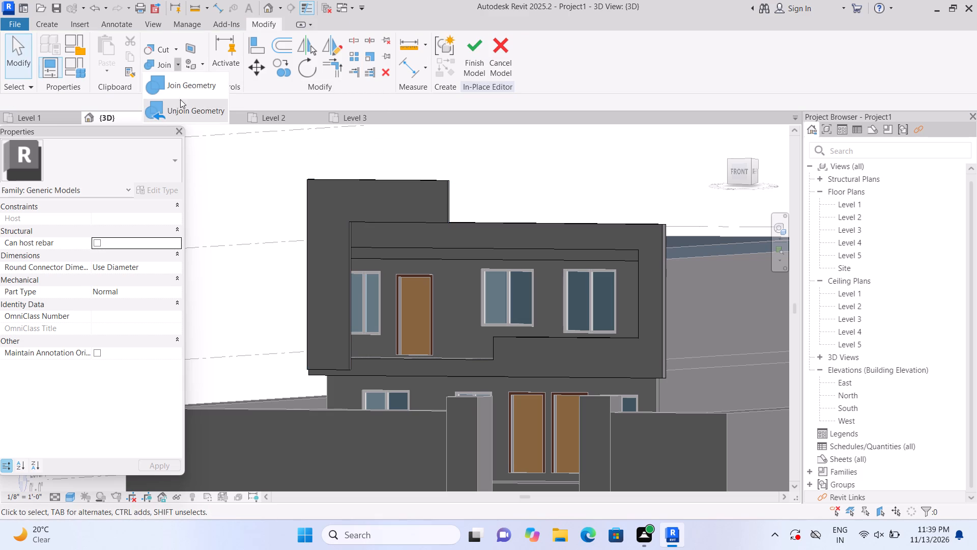
pyautogui.click(180, 103)
pyautogui.click(332, 204)
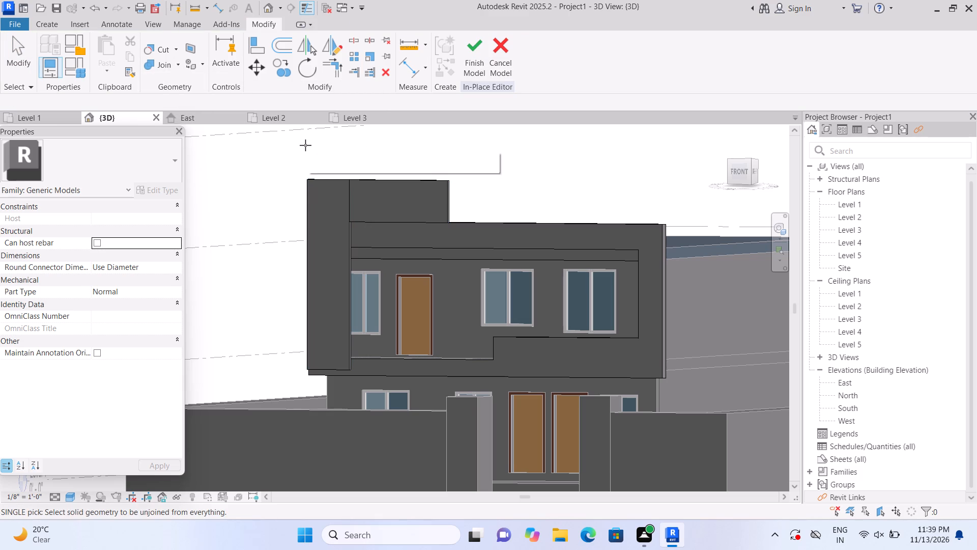
pyautogui.press('Escape')
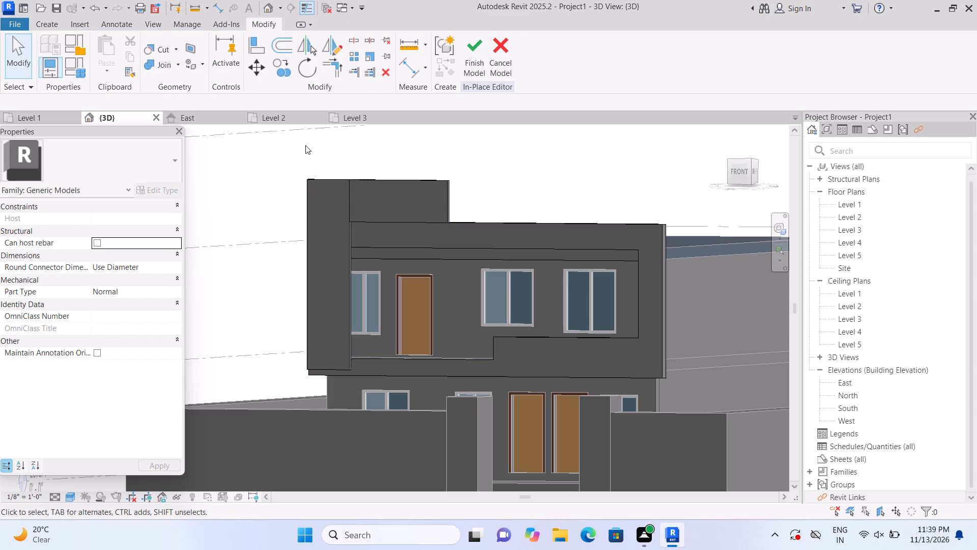
# Stretch the top of the tall end panel further up, above the top of the upper side extrusion.
pyautogui.click(323, 190)
pyautogui.moveTo(327, 172); pyautogui.dragTo(332, 147)
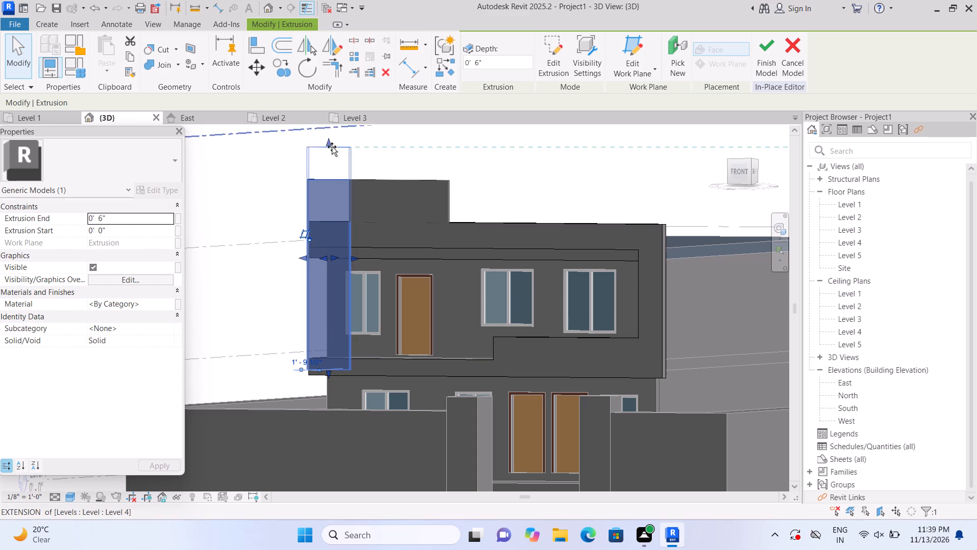
pyautogui.moveTo(332, 147); pyautogui.dragTo(332, 137)
pyautogui.click(332, 137)
# Raise the upper side extrusion's top edge until it is level with the top of the tall panel.
pyautogui.doubleClick(382, 199)
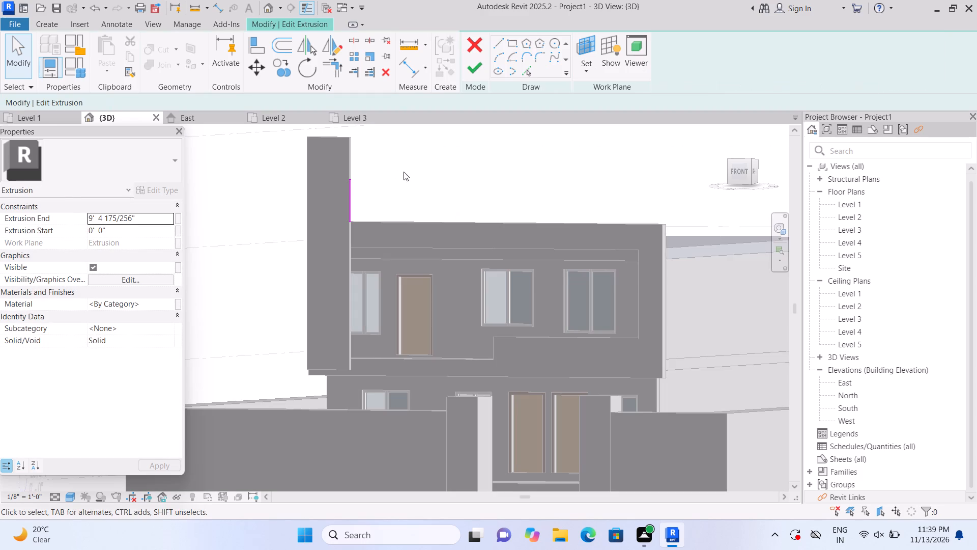
pyautogui.click(473, 69)
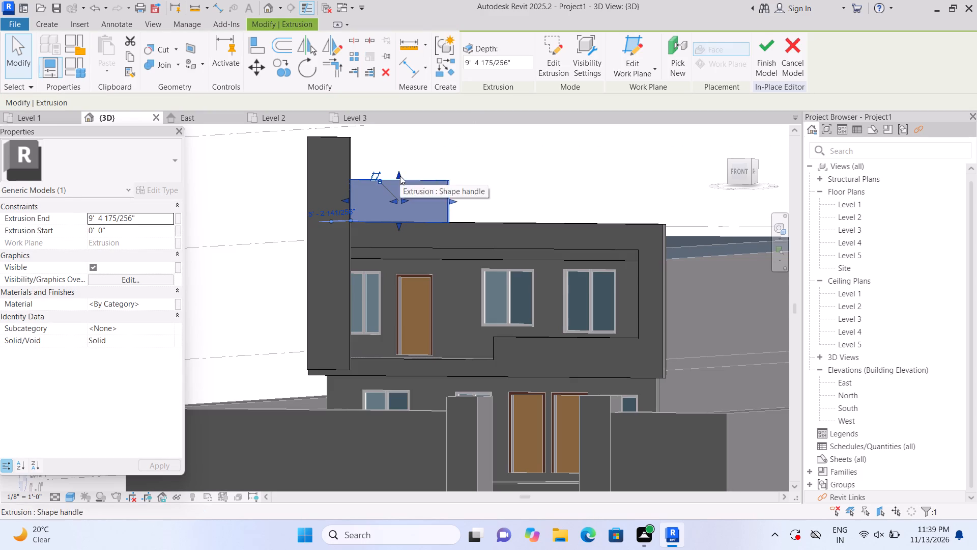
pyautogui.moveTo(400, 176); pyautogui.dragTo(397, 139)
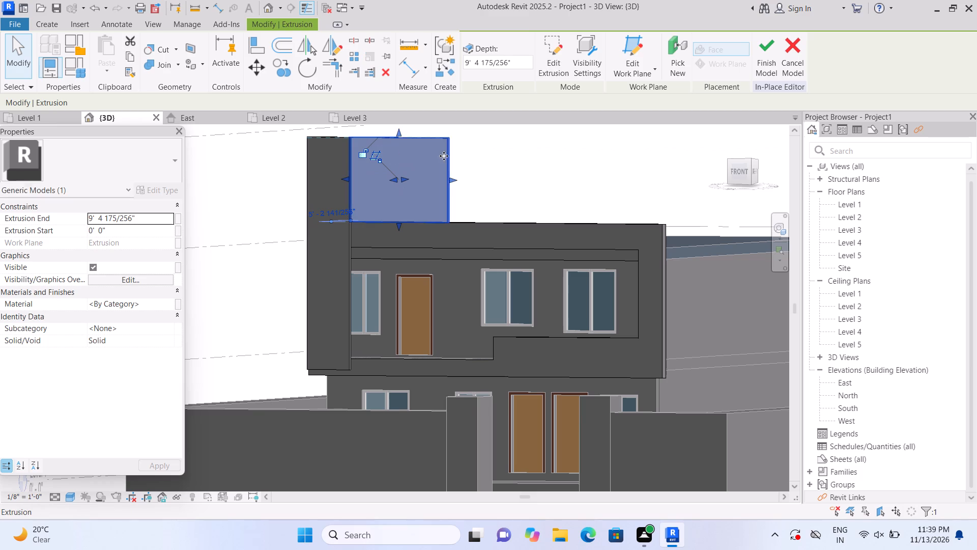
pyautogui.click(482, 153)
# Join the heightened tall panel with its upper side extrusion.
pyautogui.moveTo(511, 127); pyautogui.dragTo(512, 163, button='middle')
pyautogui.click(178, 68)
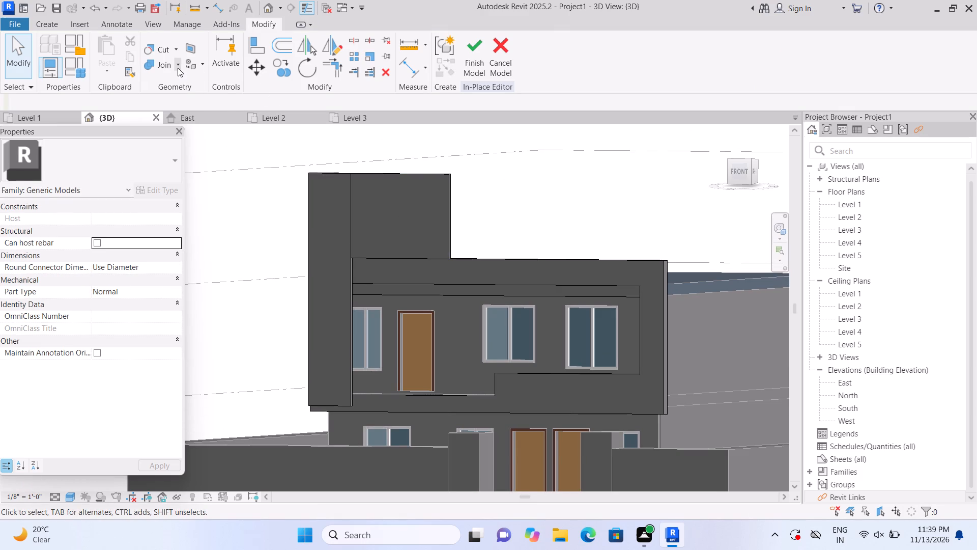
pyautogui.click(180, 88)
pyautogui.click(334, 205)
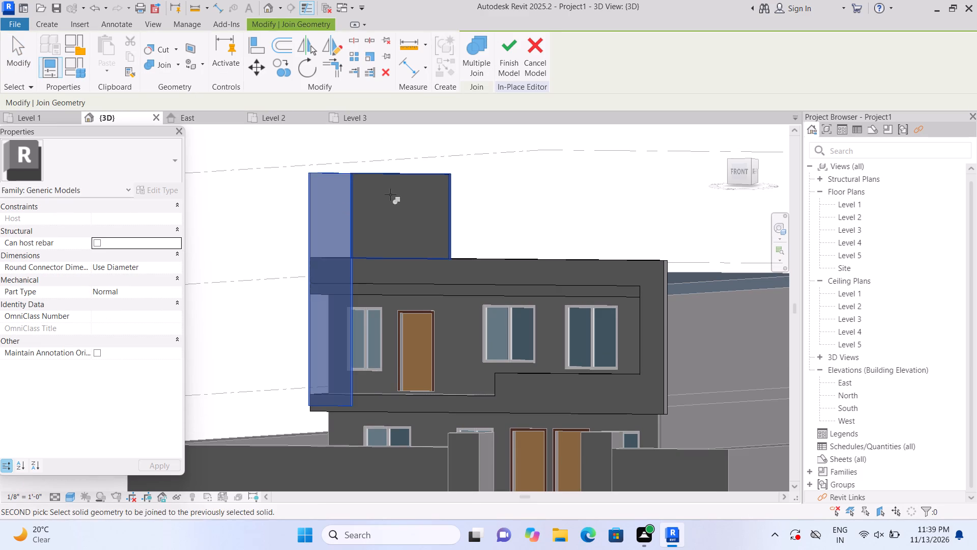
pyautogui.click(392, 195)
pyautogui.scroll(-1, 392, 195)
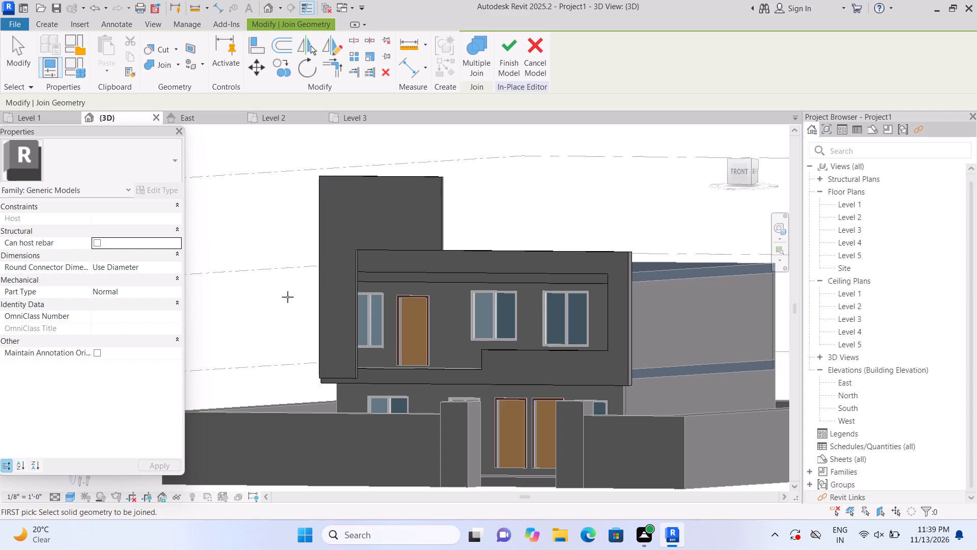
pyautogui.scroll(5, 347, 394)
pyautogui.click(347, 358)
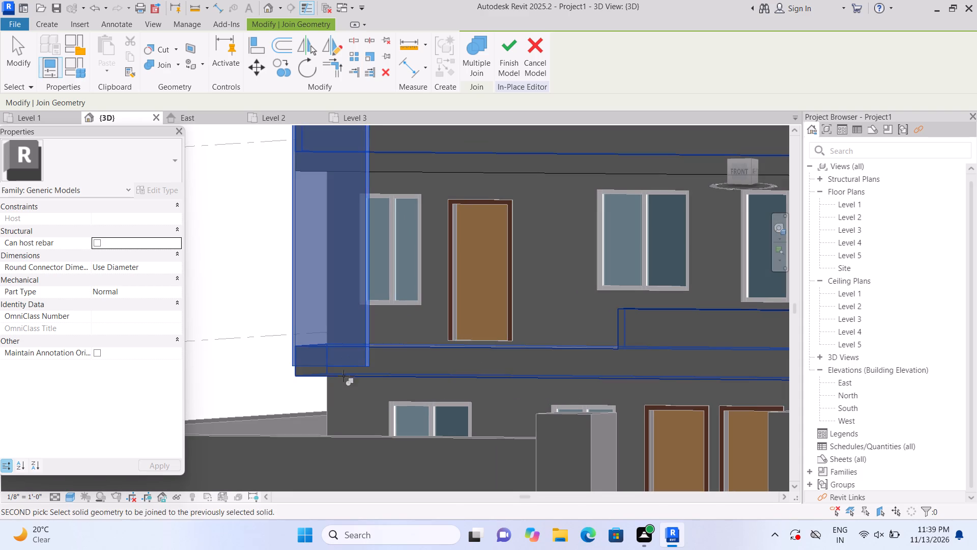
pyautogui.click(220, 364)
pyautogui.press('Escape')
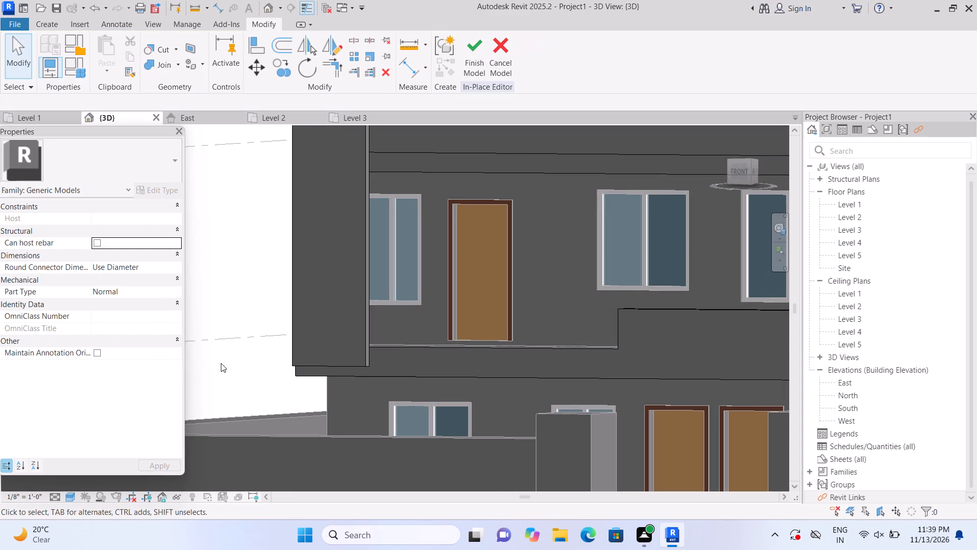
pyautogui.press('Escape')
# Stretch the tall panel's bottom edge down to align with the underside of the façade frame.
pyautogui.click(315, 339)
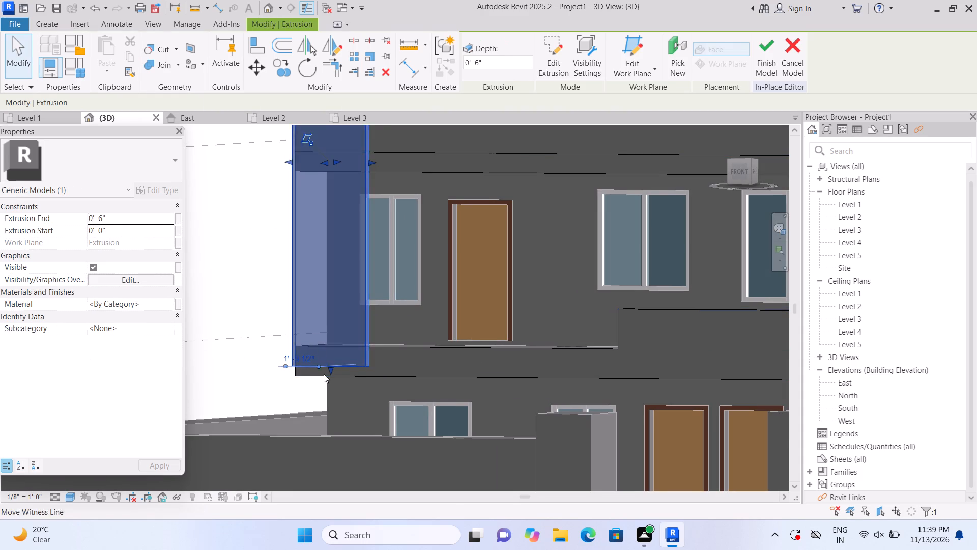
pyautogui.scroll(2, 327, 384)
pyautogui.moveTo(331, 361); pyautogui.dragTo(335, 374)
pyautogui.doubleClick(335, 374)
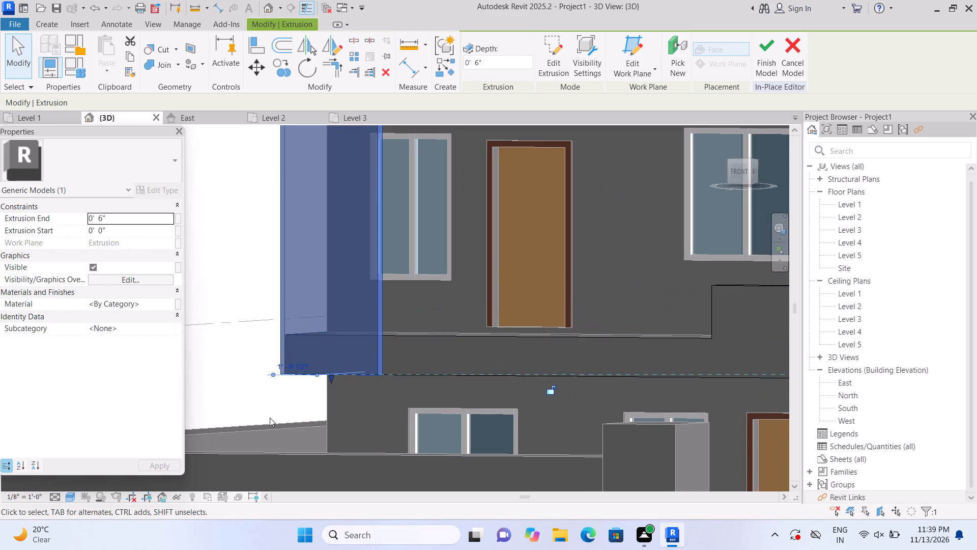
pyautogui.click(267, 420)
# On the tall panel's front face, extrude a rectangle about 5'-7" wide and 17'-7" high by 6", reaching down to the frame's bottom edge.
pyautogui.scroll(-7, 268, 413)
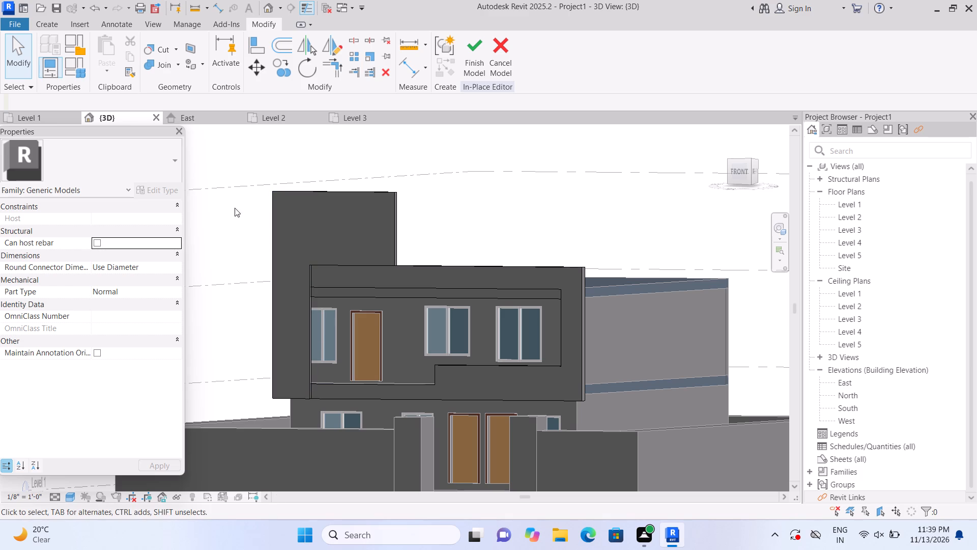
pyautogui.moveTo(606, 176); pyautogui.dragTo(611, 182, button='middle')
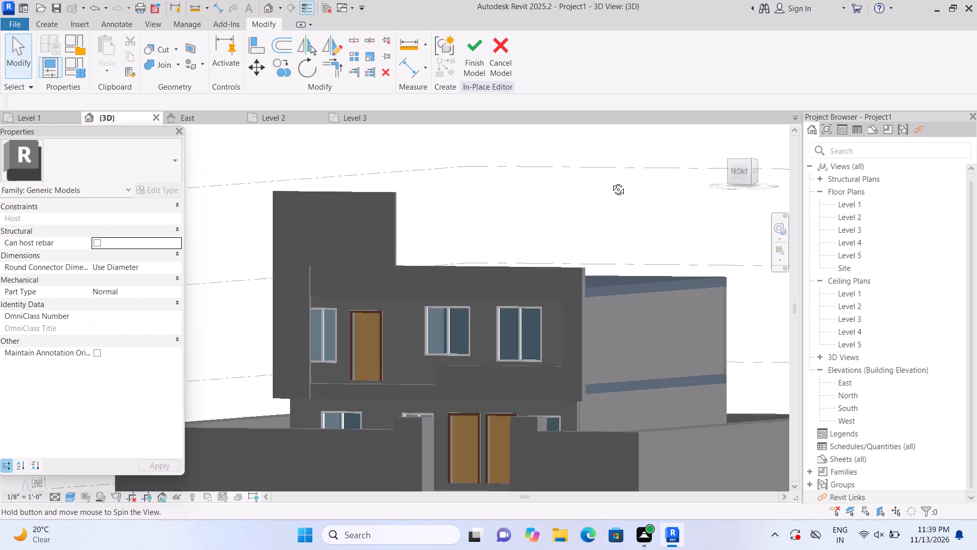
pyautogui.moveTo(611, 182); pyautogui.dragTo(579, 198, button='middle')
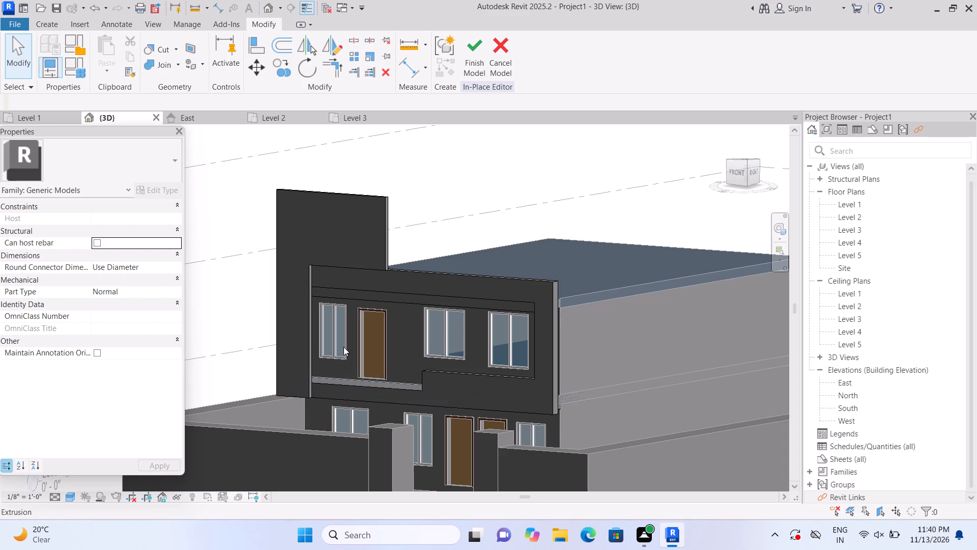
pyautogui.keyDown('shift'); pyautogui.moveTo(349, 348); pyautogui.dragTo(388, 353, button='middle'); pyautogui.keyUp('shift')
pyautogui.scroll(2, 328, 289)
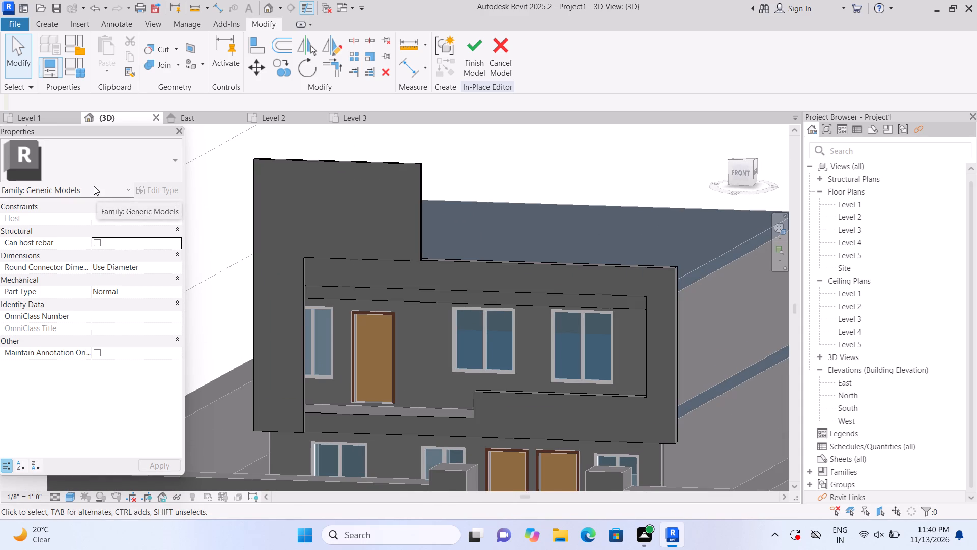
pyautogui.click(45, 26)
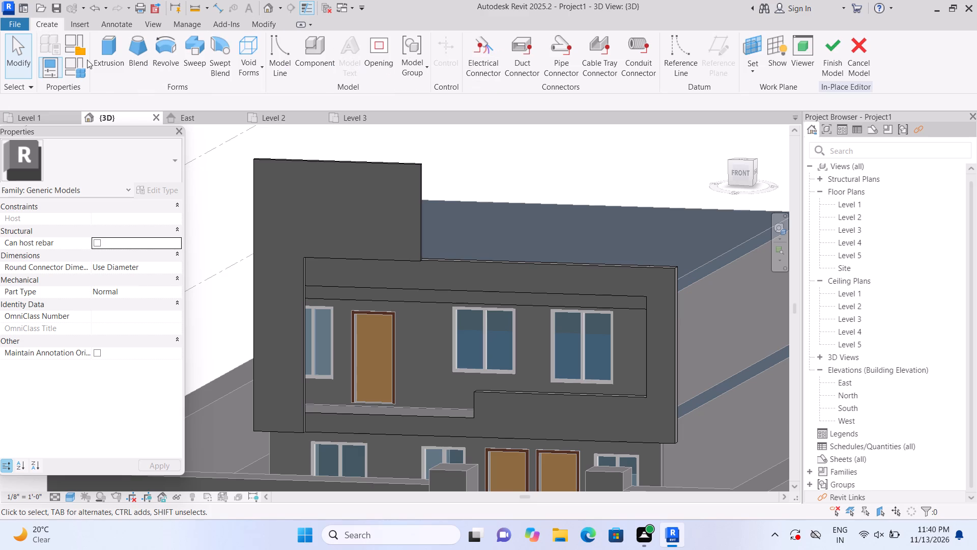
pyautogui.click(97, 65)
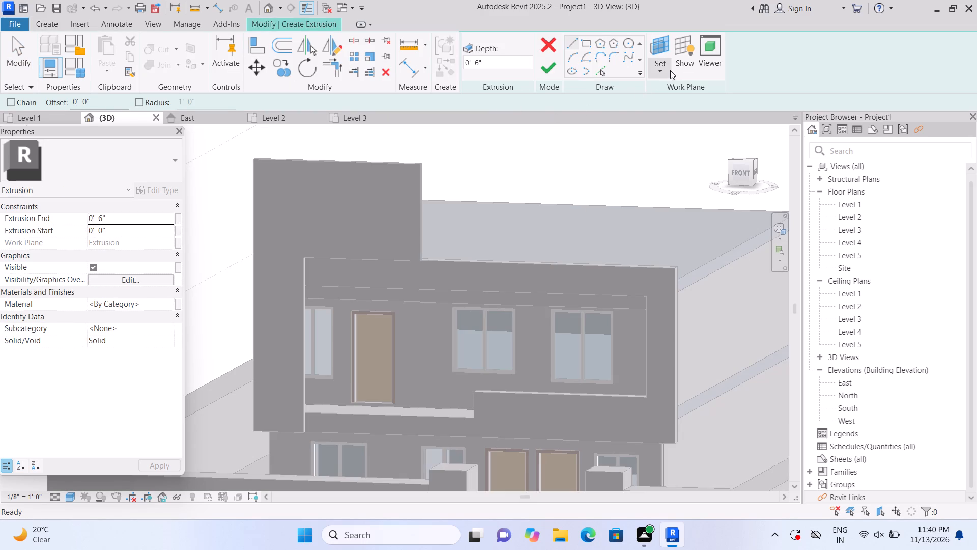
pyautogui.click(670, 70)
pyautogui.click(688, 117)
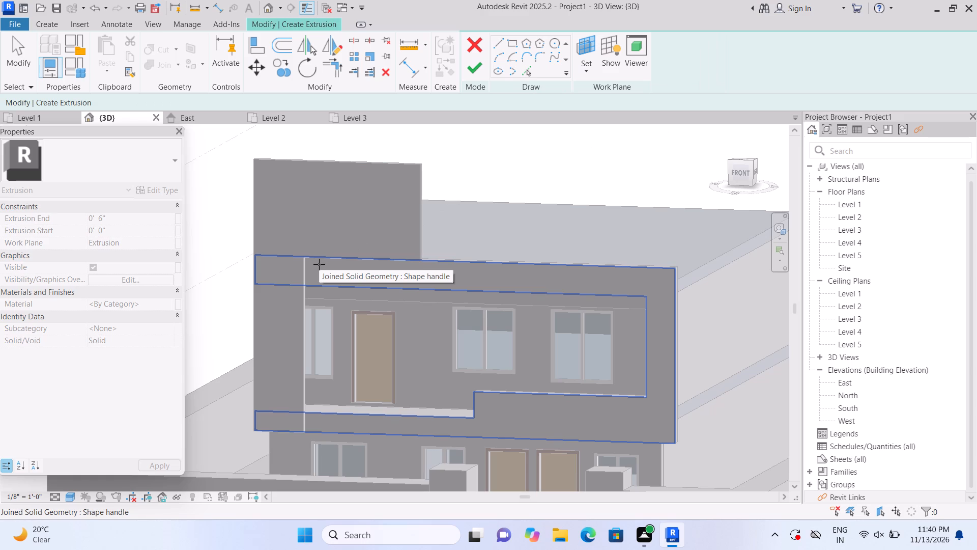
pyautogui.click(303, 211)
pyautogui.click(586, 46)
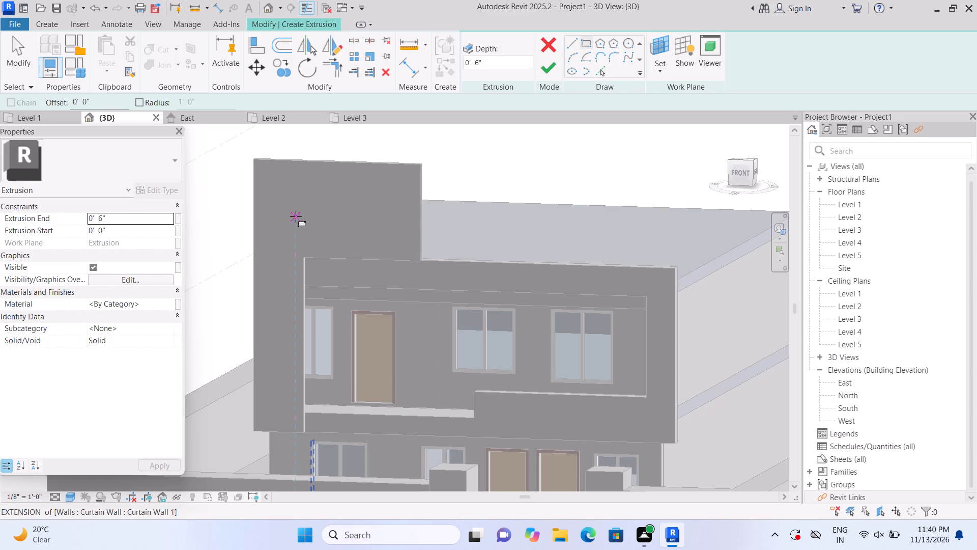
pyautogui.scroll(1, 310, 217)
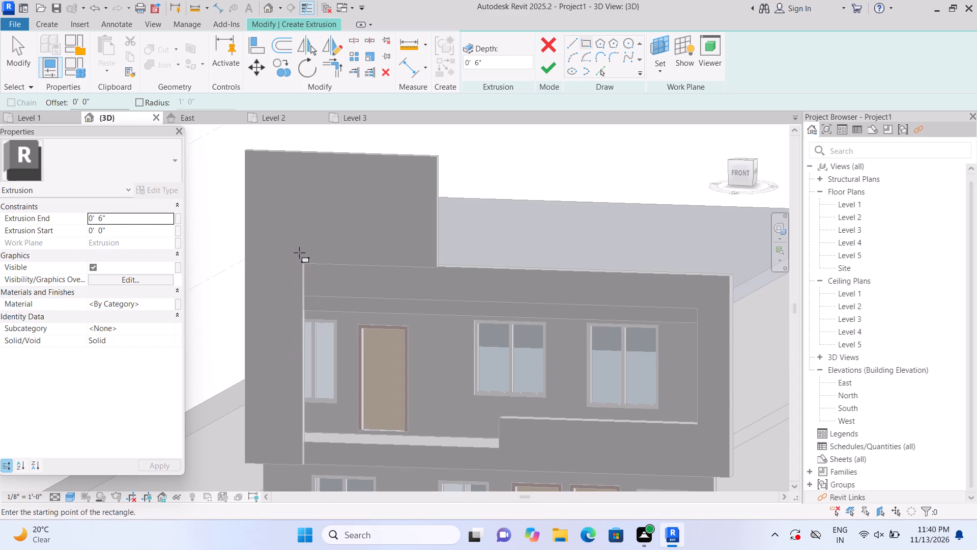
pyautogui.click(302, 208)
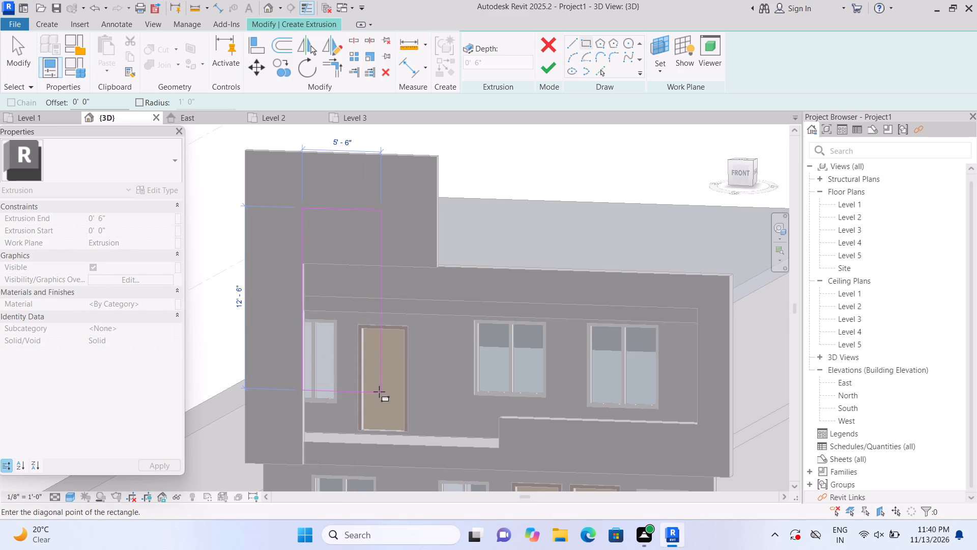
pyautogui.doubleClick(382, 469)
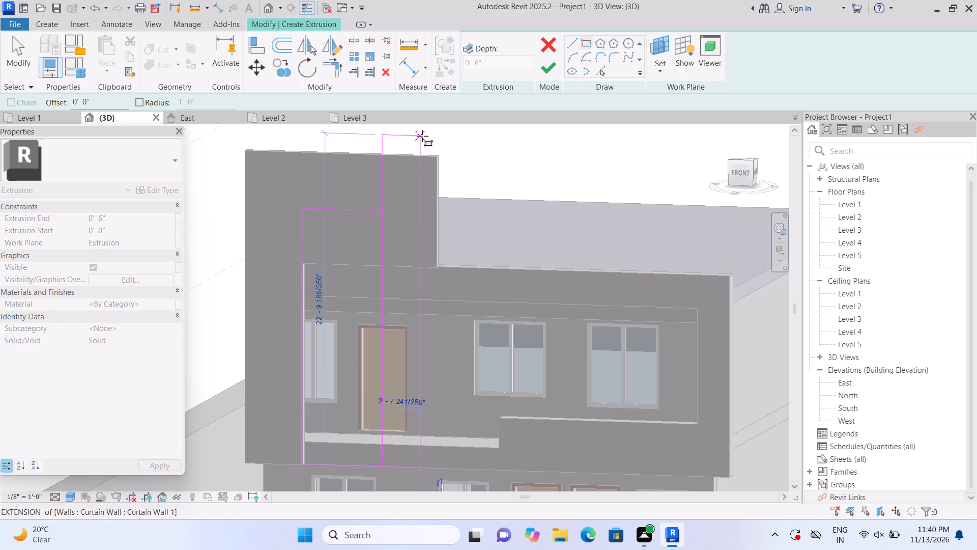
pyautogui.click(551, 65)
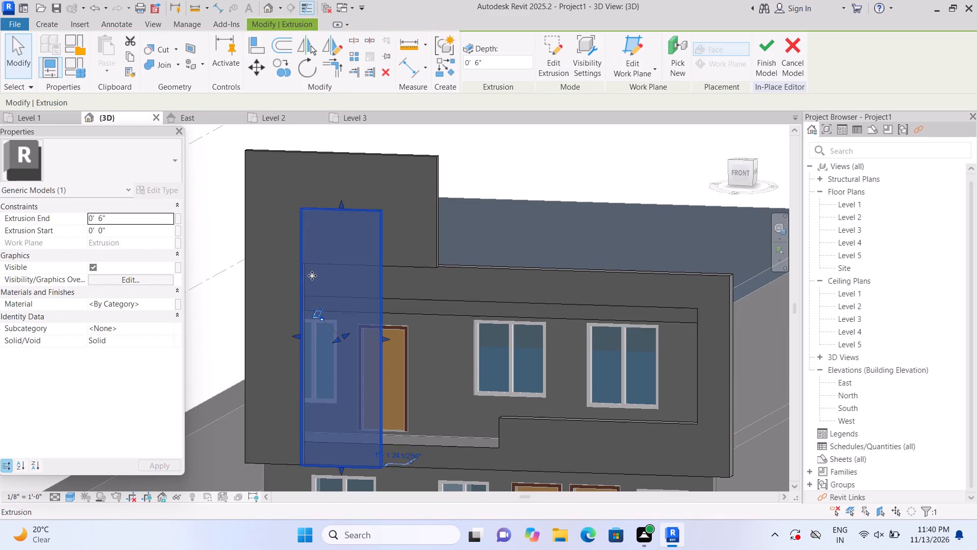
pyautogui.doubleClick(554, 168)
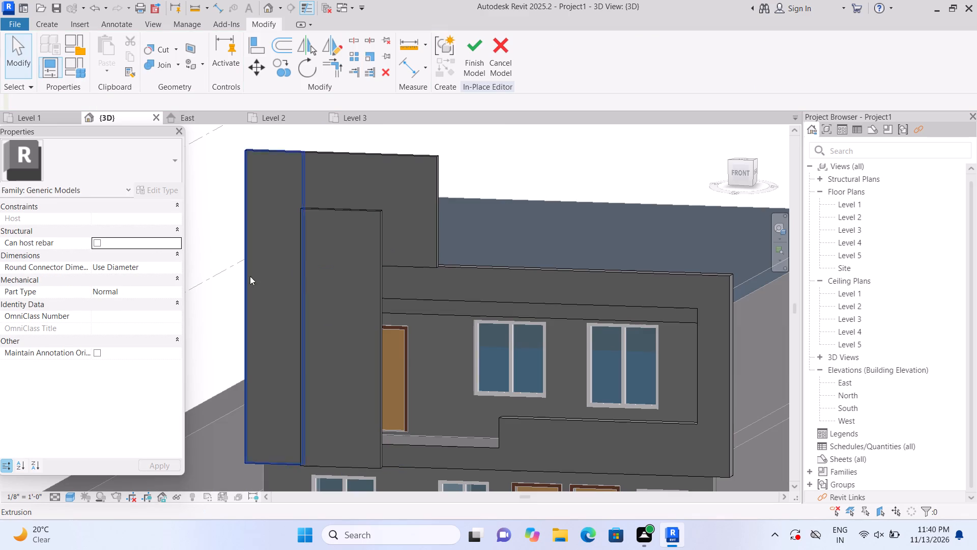
# Set the extrusion end of the new rectangular front panel to 9".
pyautogui.click(356, 225)
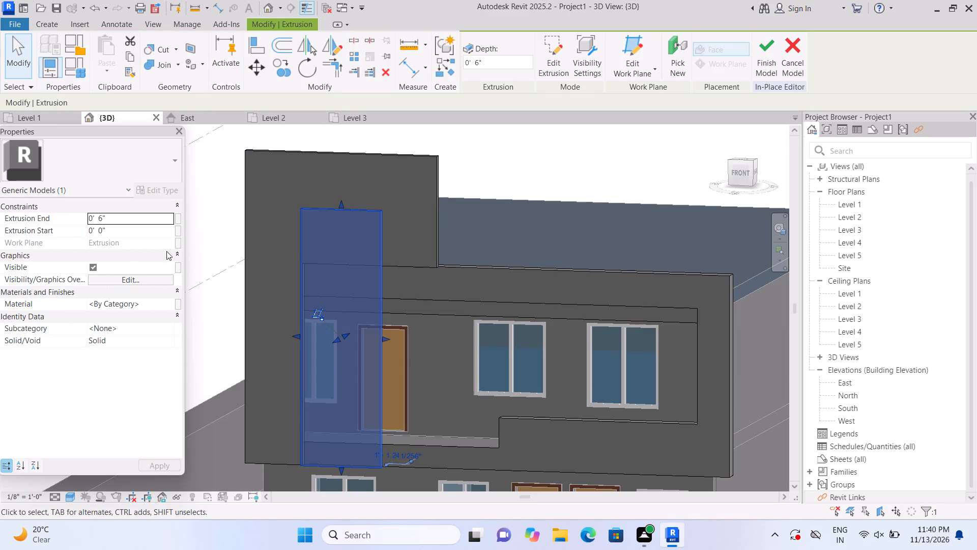
pyautogui.click(149, 217)
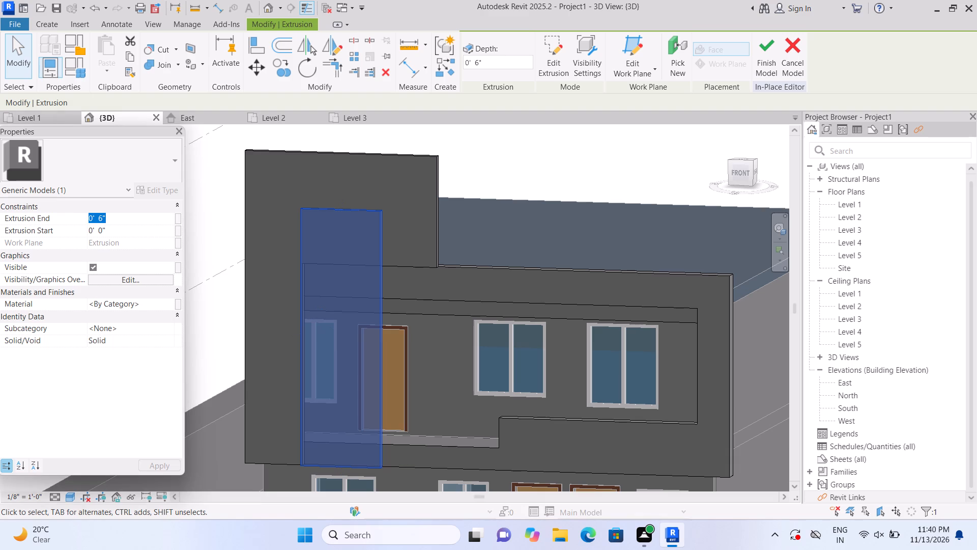
pyautogui.press('BackSpace')
pyautogui.press('9')
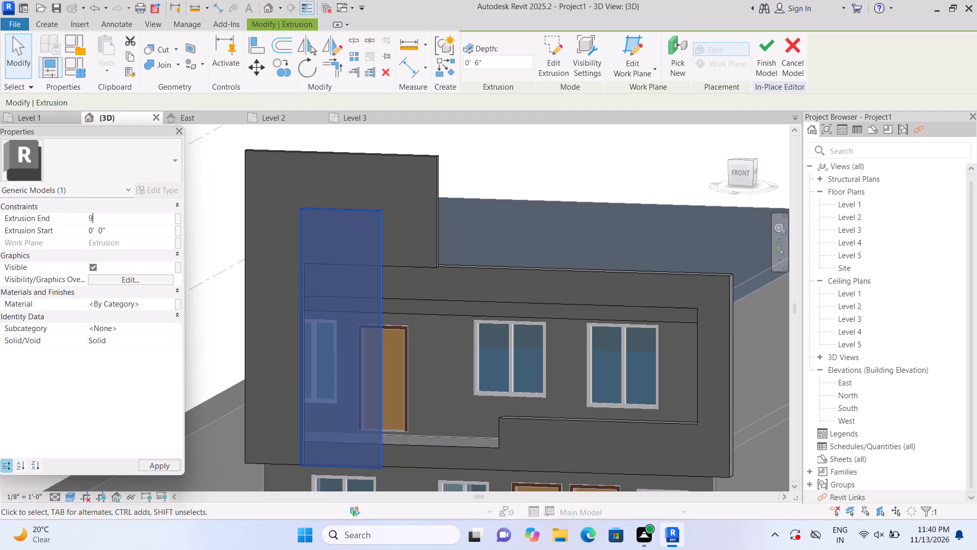
pyautogui.hotkey('shift', '"')
pyautogui.press('Return')
pyautogui.click(498, 141)
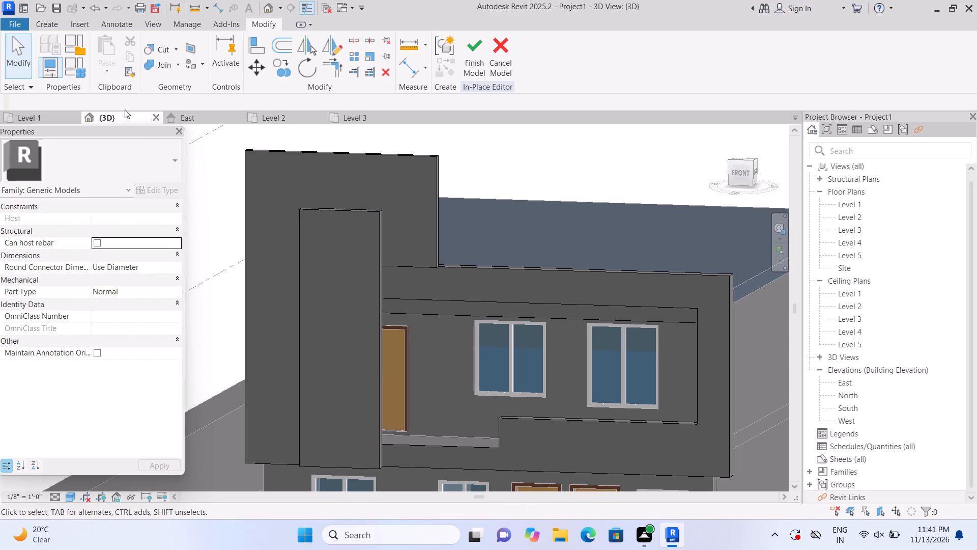
# Start a rectangular void extrusion with the projecting front panel's front face as its work plane.
pyautogui.click(43, 27)
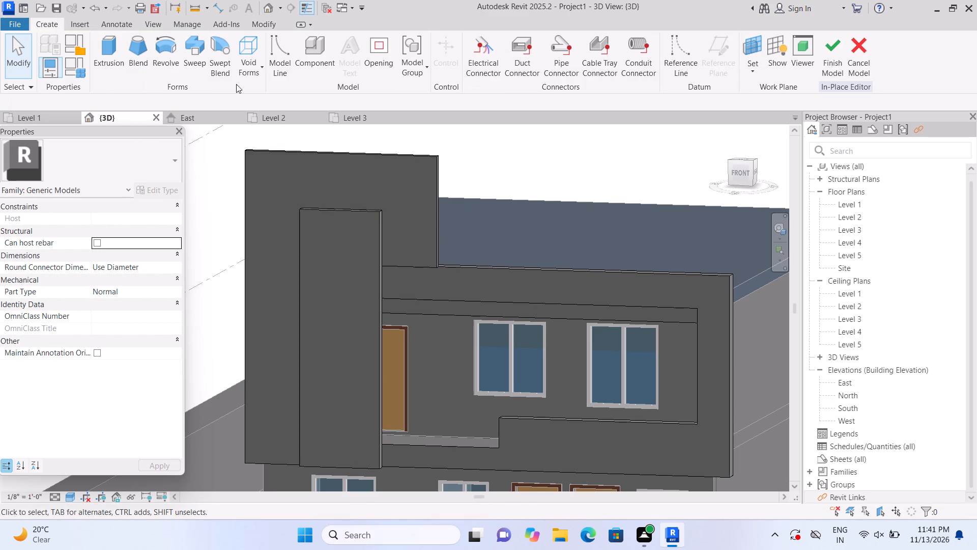
pyautogui.click(258, 67)
pyautogui.click(269, 98)
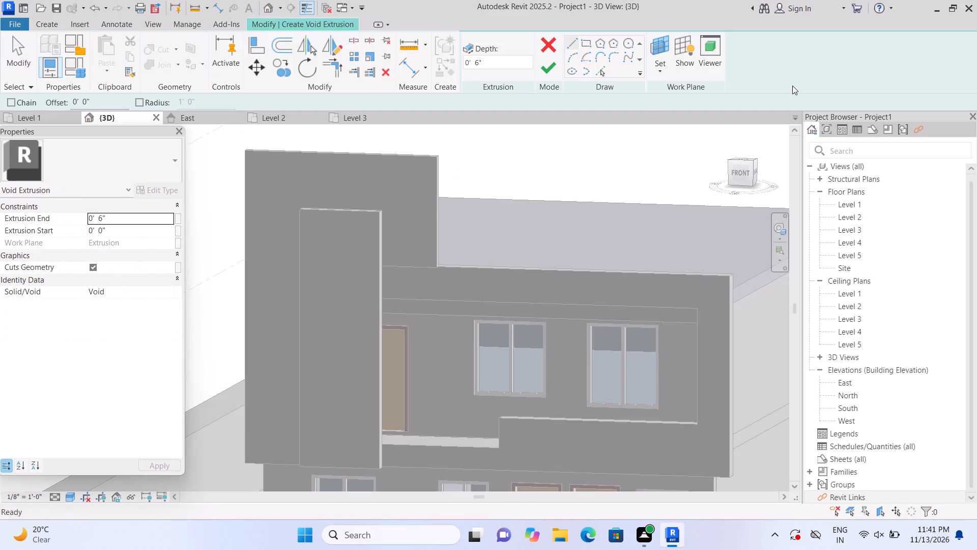
pyautogui.click(658, 72)
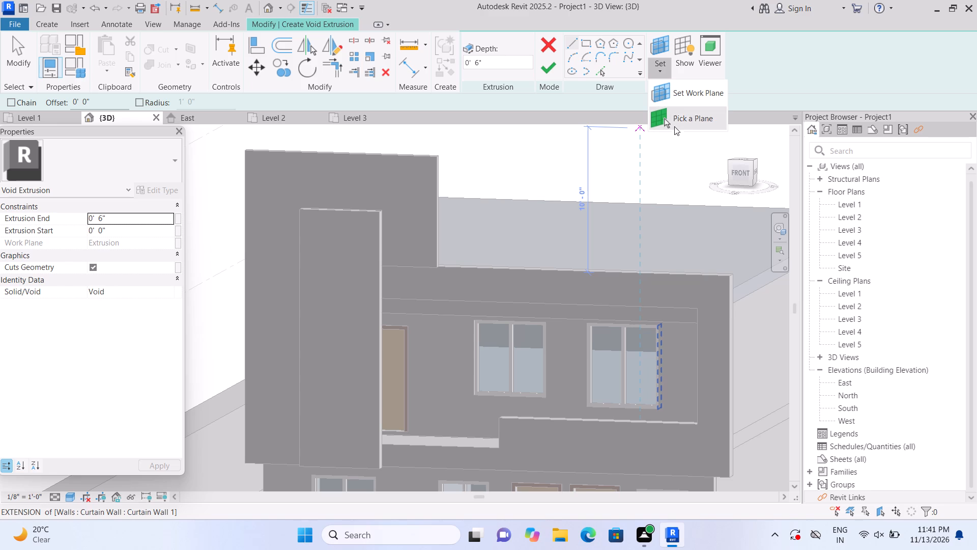
pyautogui.click(673, 113)
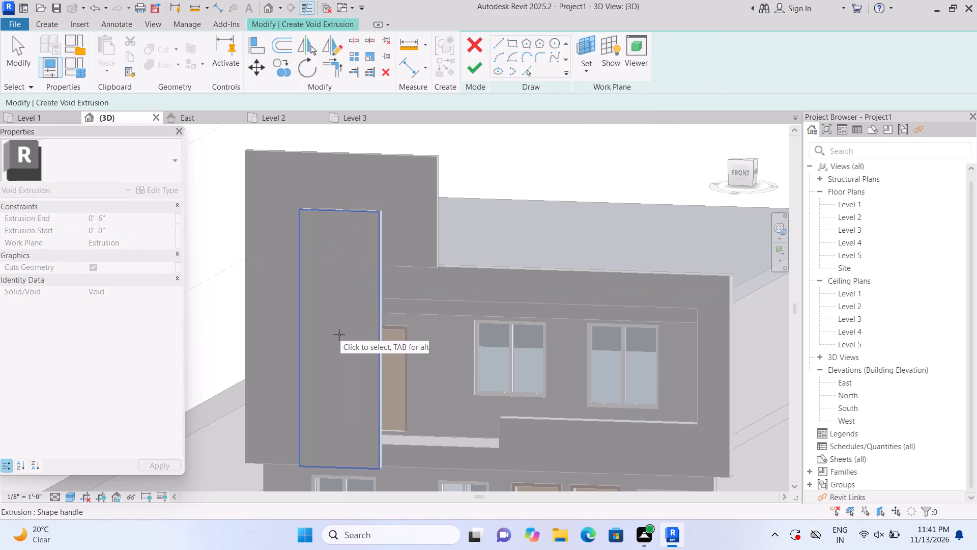
pyautogui.click(343, 329)
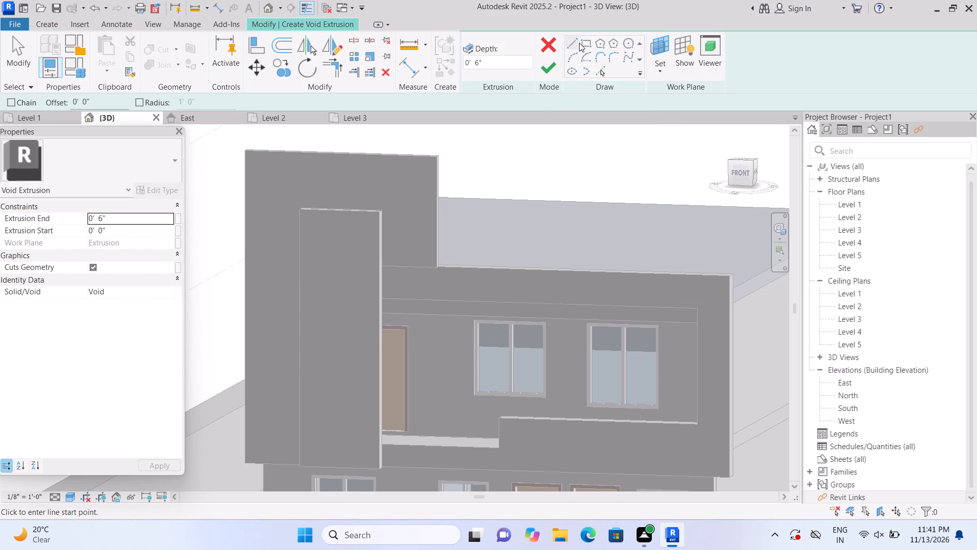
pyautogui.click(582, 42)
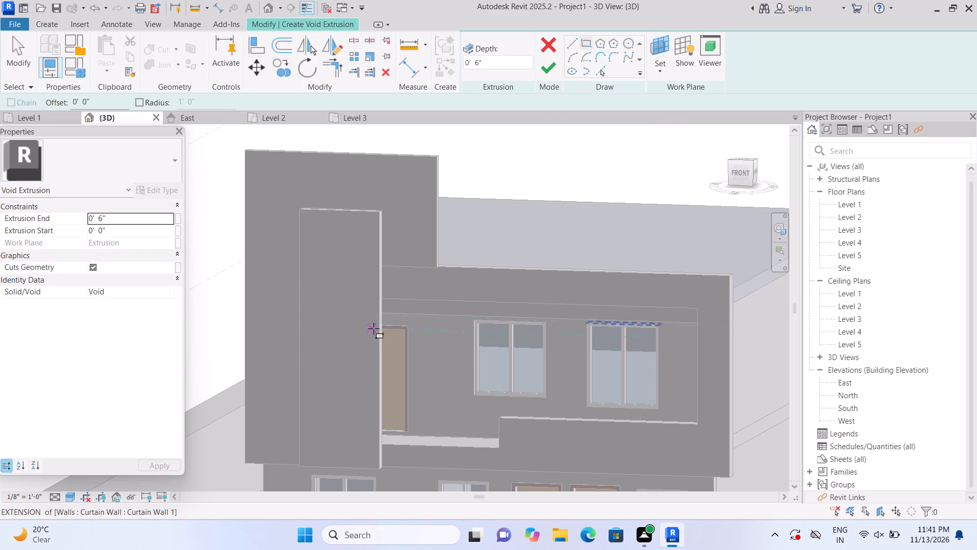
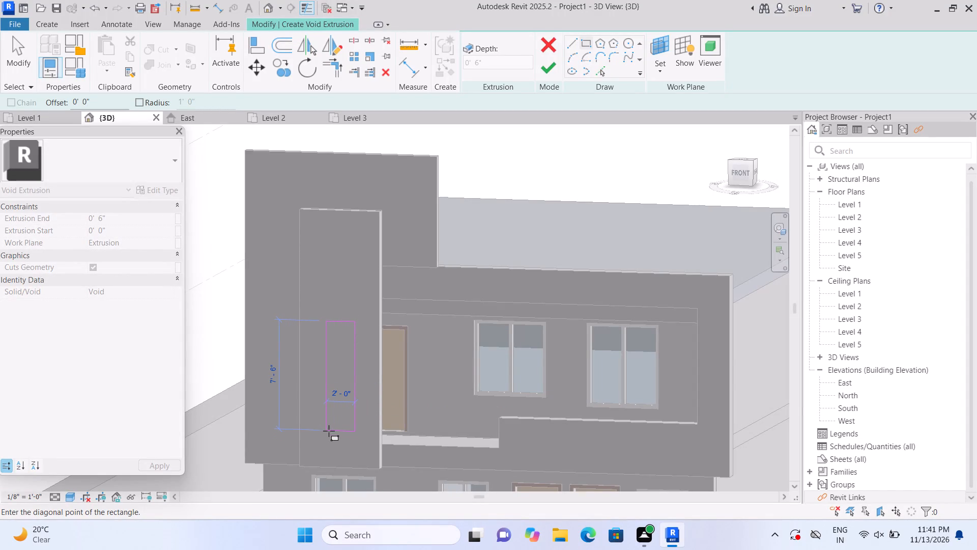
# Complete the void extrusion as a rectangle 2'-0" wide and 7'-6" high, 6" deep, in the projecting front panel's lower half.
pyautogui.click(329, 431)
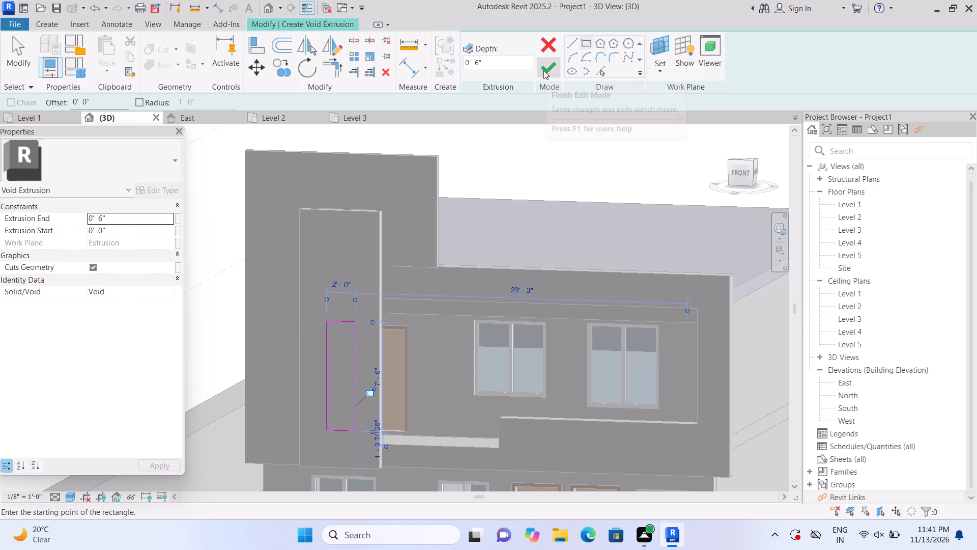
pyautogui.click(543, 70)
pyautogui.click(547, 148)
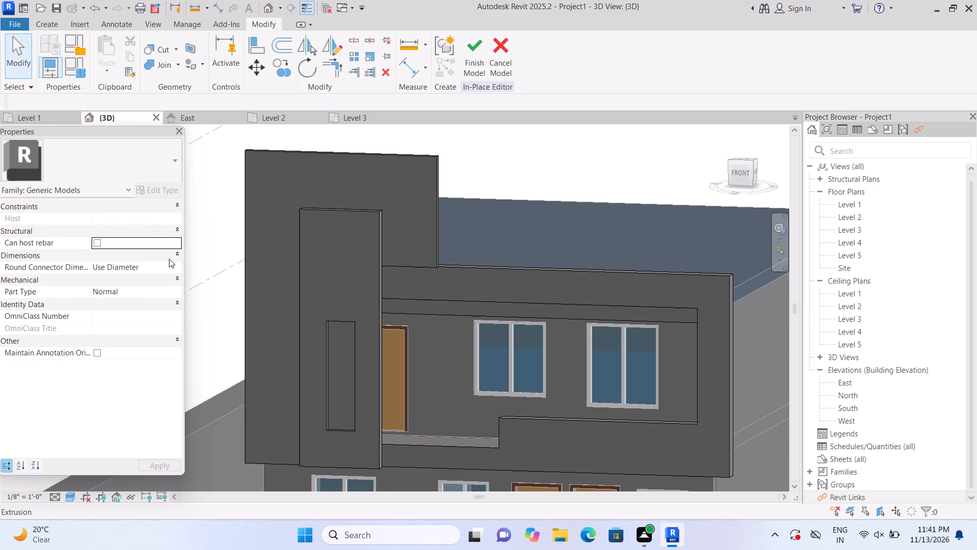
# Set the extrusion end of the new rectangular void to 2'.
pyautogui.click(350, 341)
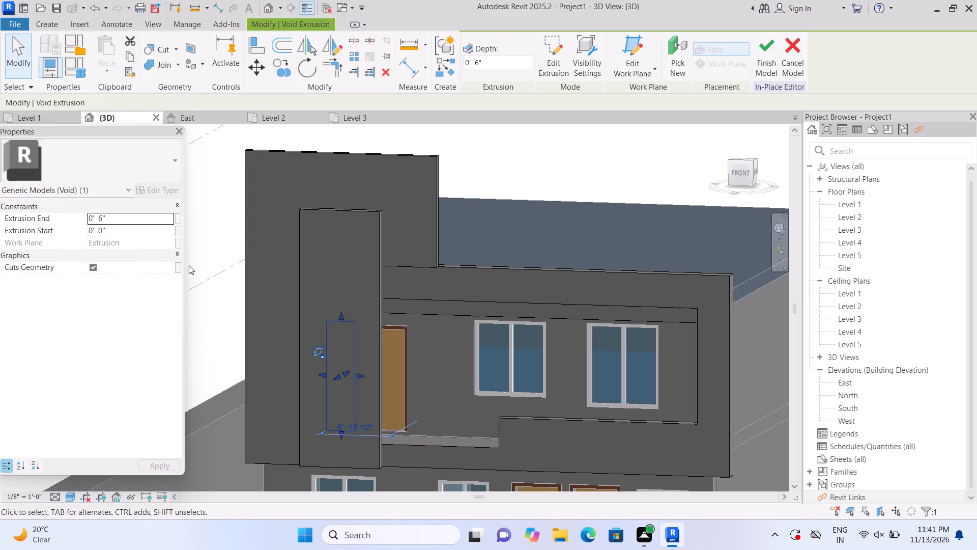
pyautogui.click(149, 217)
pyautogui.press('BackSpace')
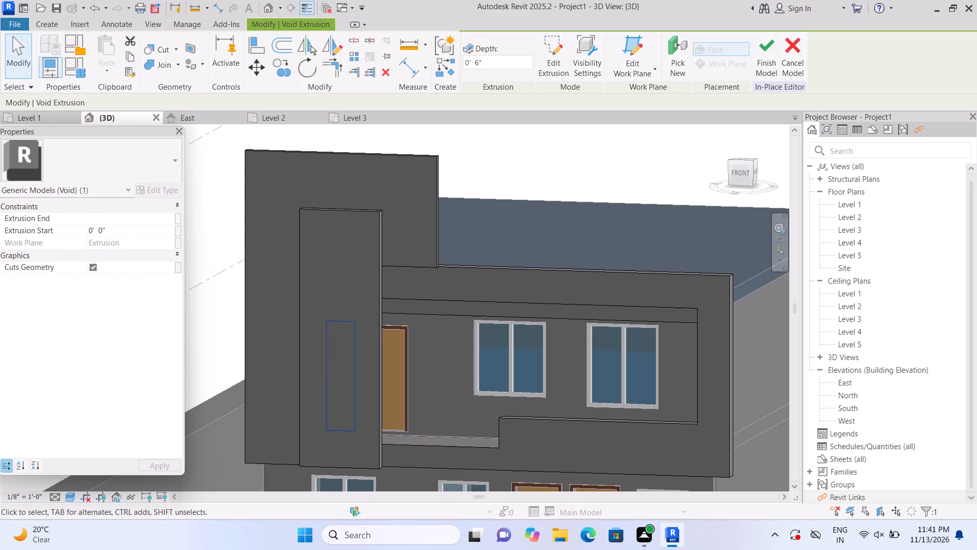
pyautogui.write("2'")
pyautogui.press('Return')
pyautogui.doubleClick(538, 137)
# On the tall panel's front face, extrude a strip about 2'-3" wide and 16'-11" high by 6", adjoining the projecting panel's outer side.
pyautogui.scroll(-4, 536, 144)
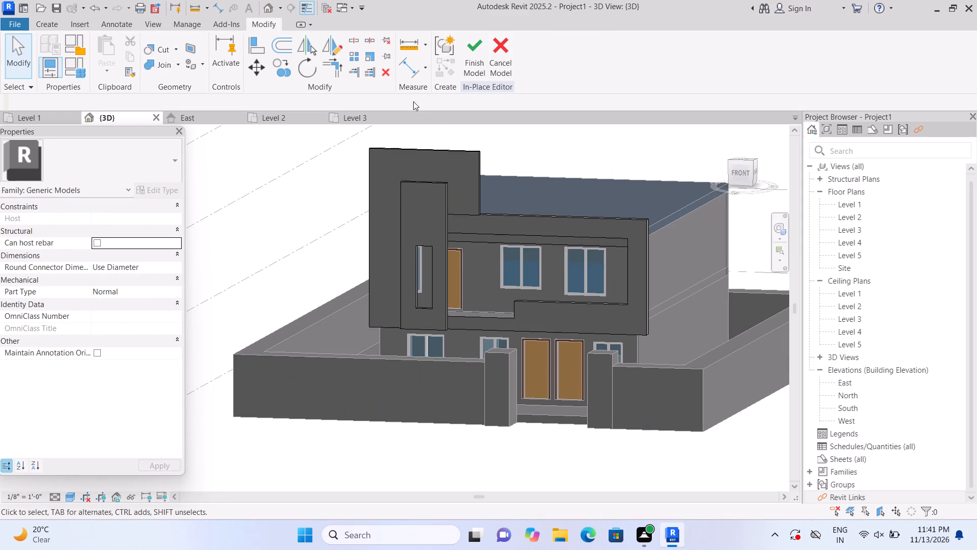
pyautogui.scroll(3, 401, 234)
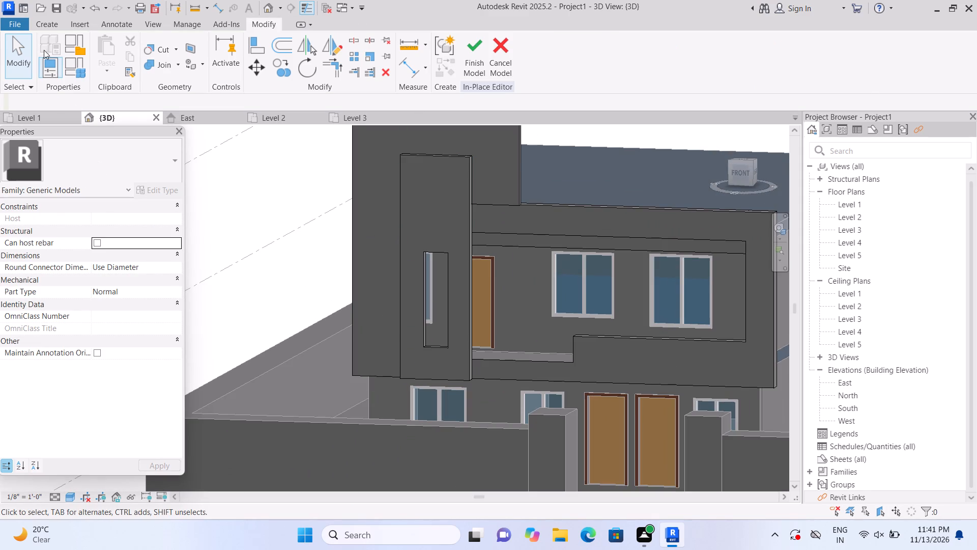
pyautogui.click(46, 25)
pyautogui.click(102, 73)
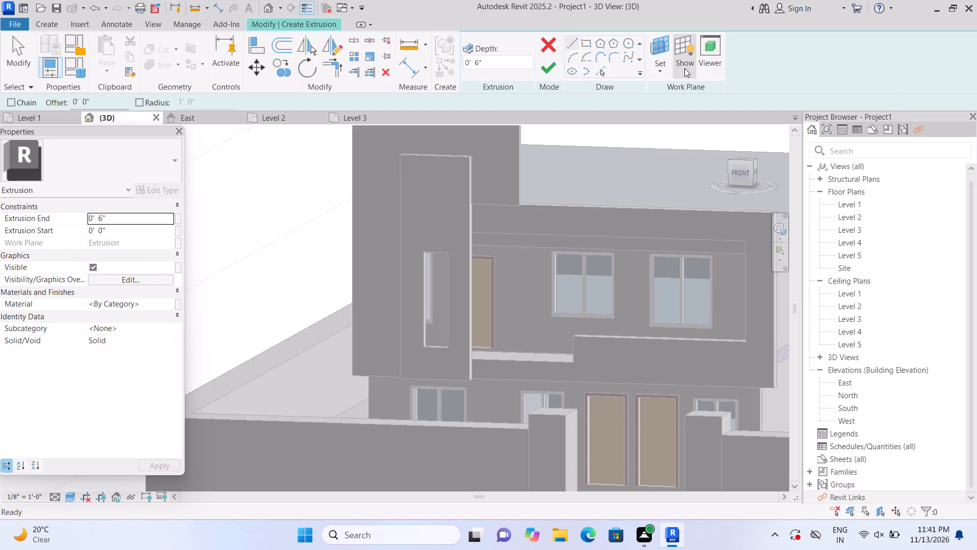
pyautogui.click(657, 75)
pyautogui.click(666, 113)
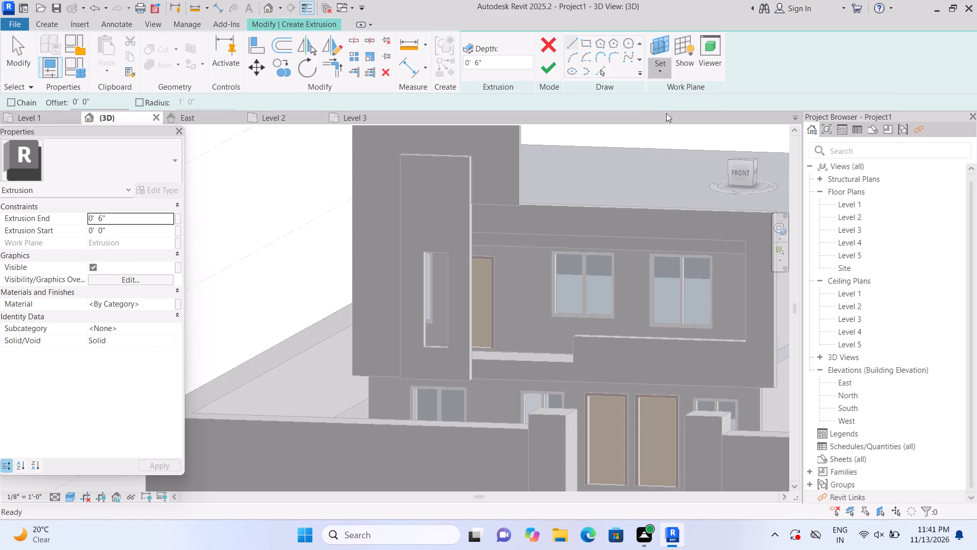
pyautogui.click(377, 223)
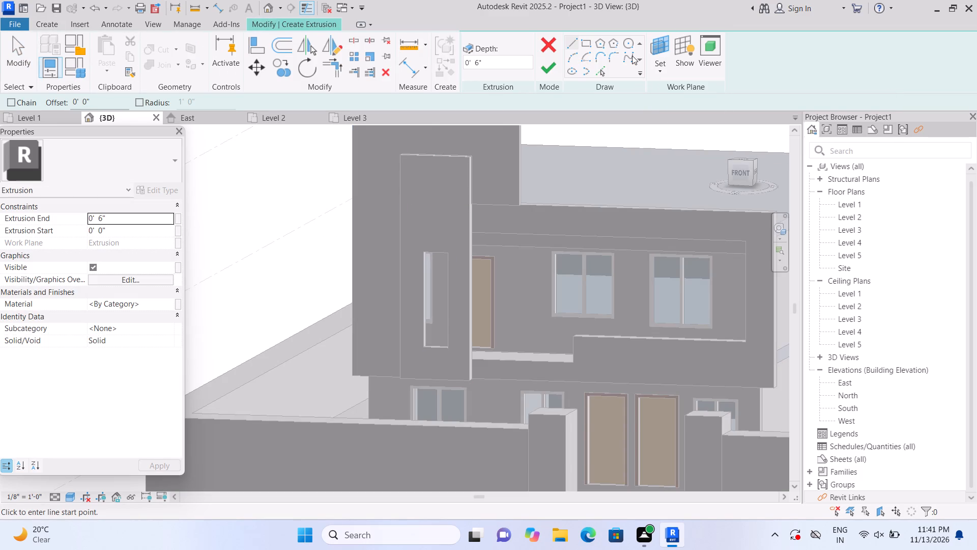
pyautogui.click(588, 44)
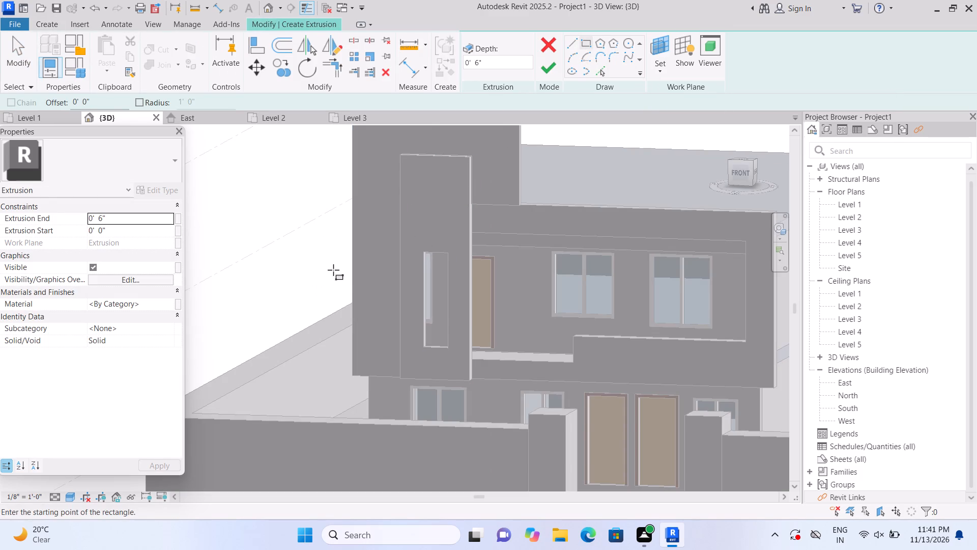
pyautogui.click(399, 339)
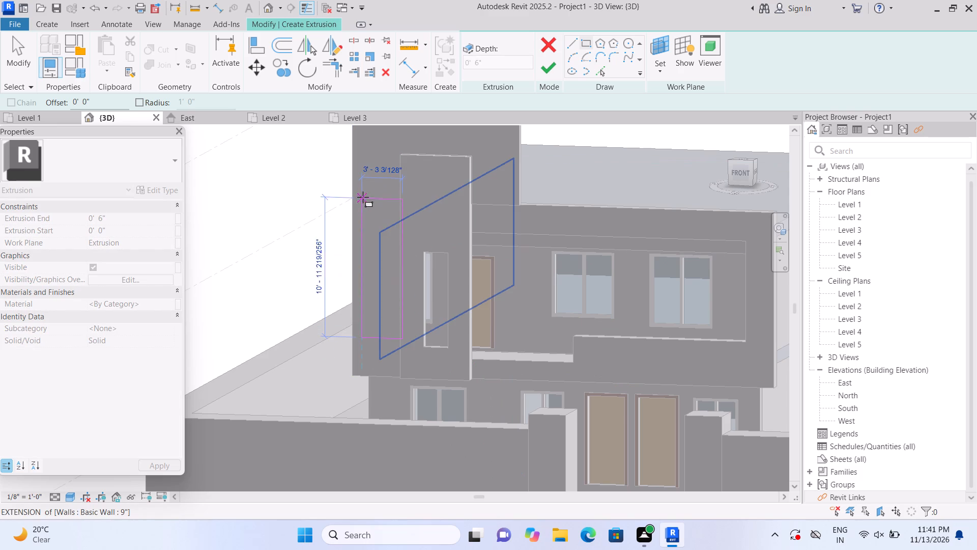
pyautogui.moveTo(375, 174); pyautogui.dragTo(376, 174, button='middle')
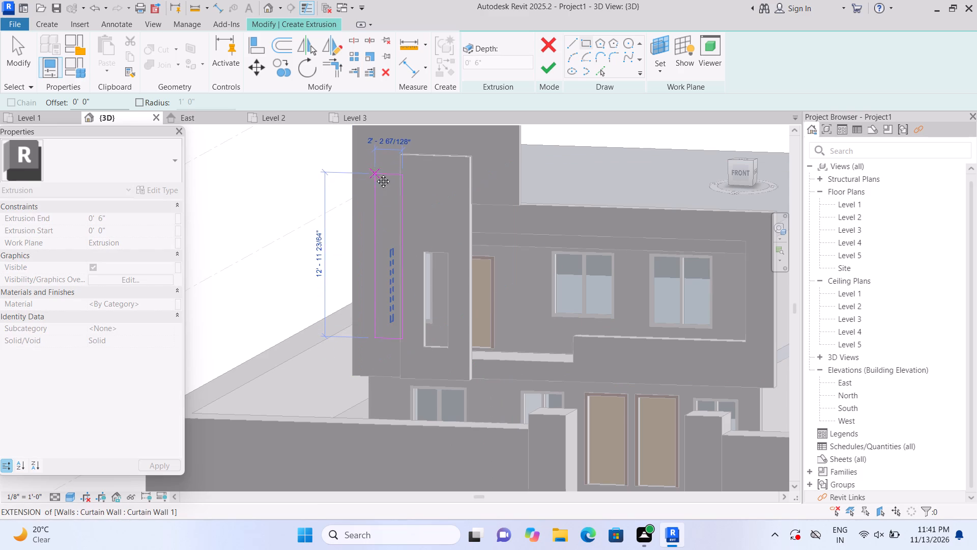
pyautogui.moveTo(376, 174); pyautogui.dragTo(386, 209, button='middle')
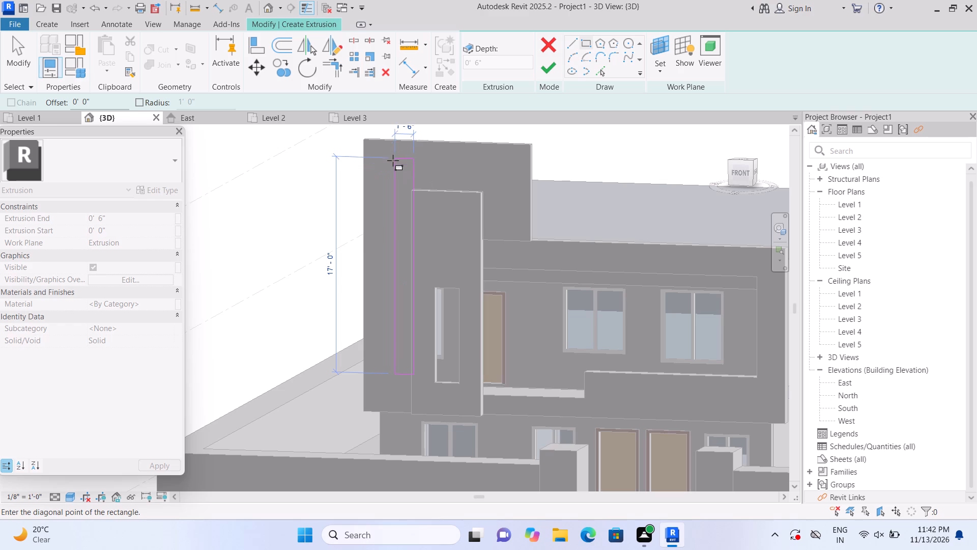
pyautogui.click(391, 159)
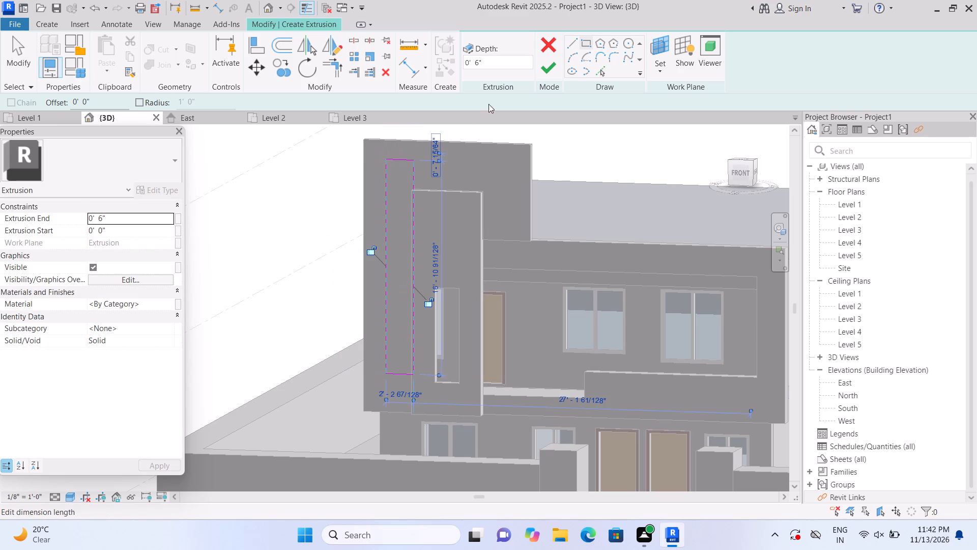
pyautogui.click(551, 67)
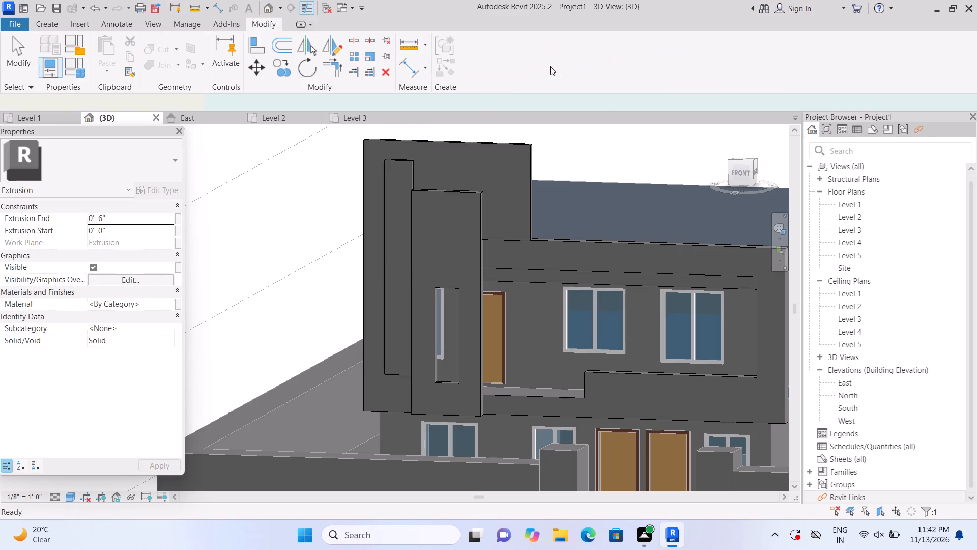
pyautogui.moveTo(511, 159); pyautogui.dragTo(490, 202, button='middle')
pyautogui.scroll(1, 491, 201)
pyautogui.scroll(1, 401, 212)
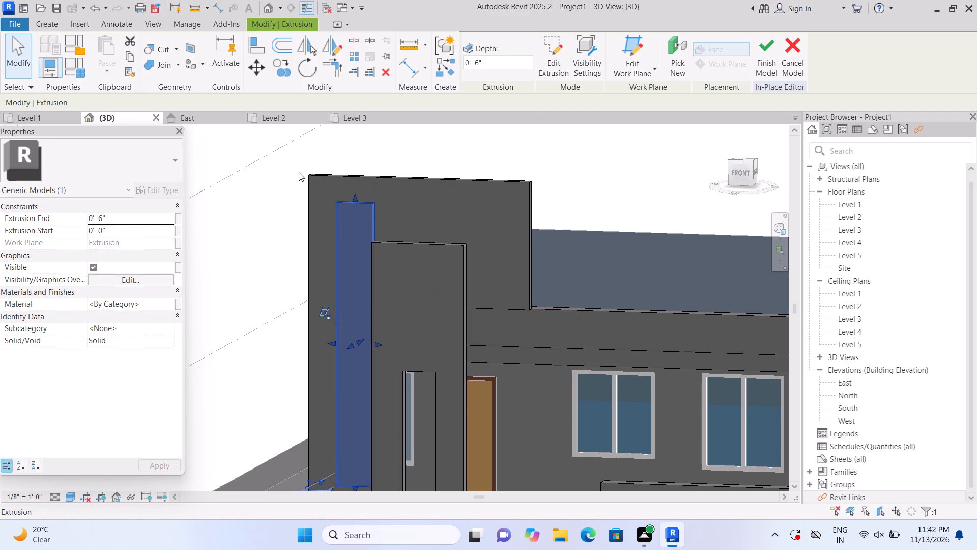
pyautogui.click(285, 176)
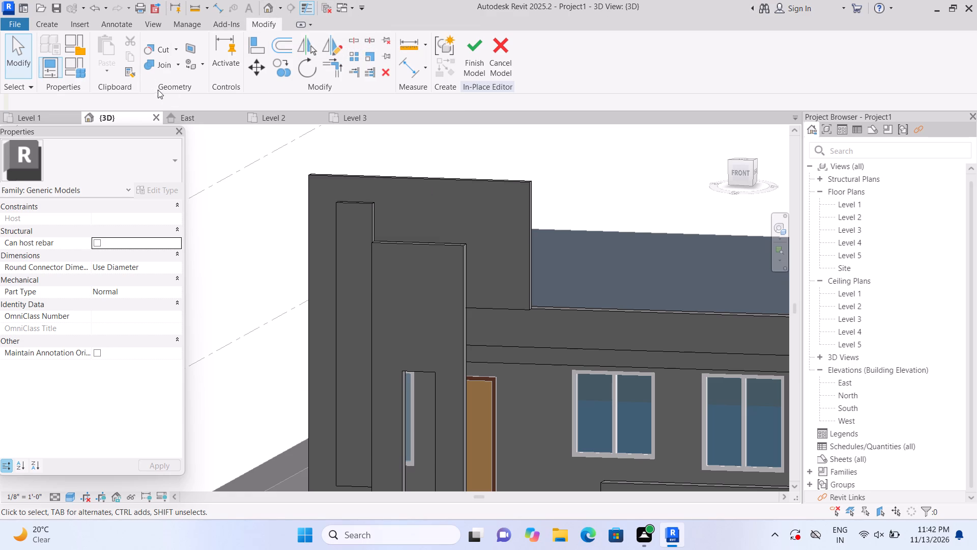
# Extrude a 7'-8" by 2'-4" rectangle by 6" on the tall panel's front face, from the vertical strip's upper corner across above the projecting panel.
pyautogui.click(54, 22)
pyautogui.tripleClick(120, 64)
pyautogui.click(120, 64)
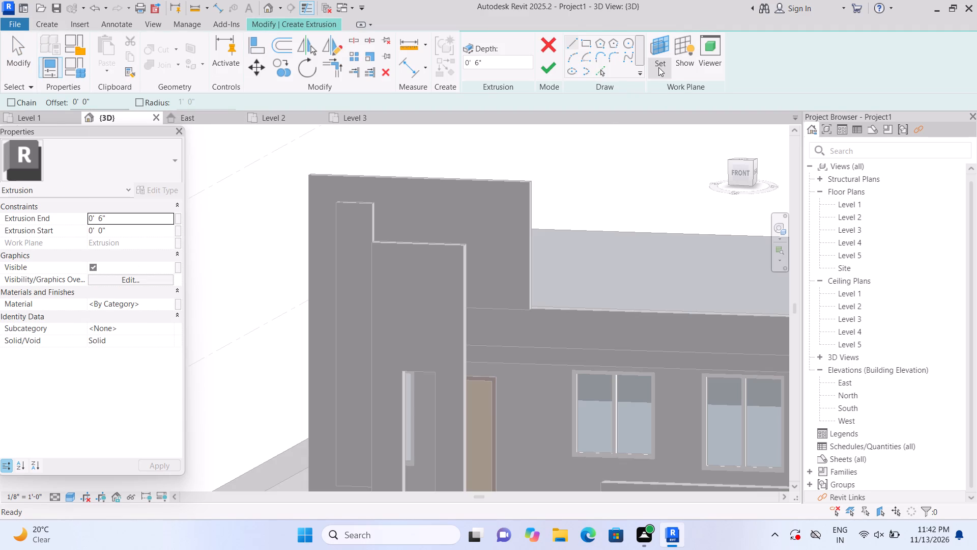
pyautogui.click(658, 67)
pyautogui.click(667, 113)
pyautogui.scroll(1, 499, 175)
pyautogui.scroll(1, 437, 203)
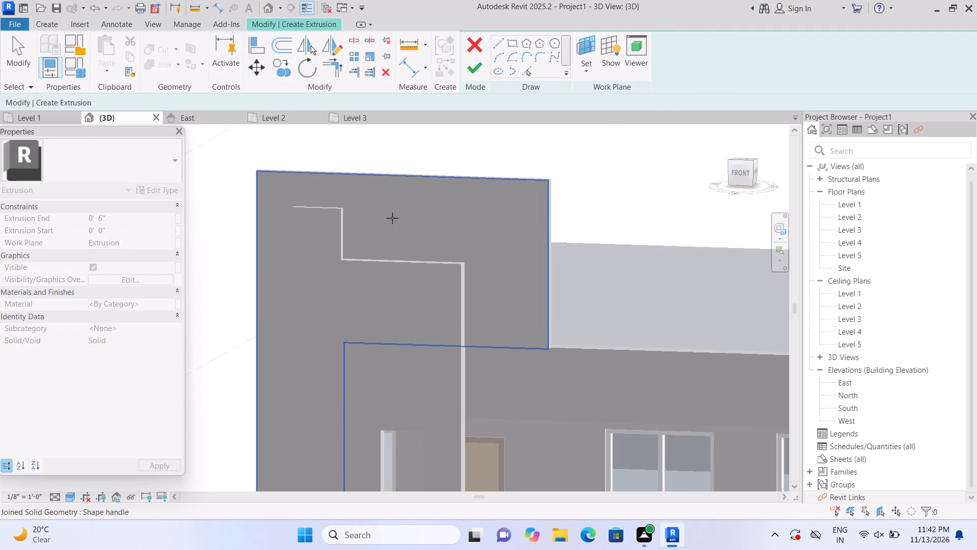
pyautogui.scroll(1, 355, 216)
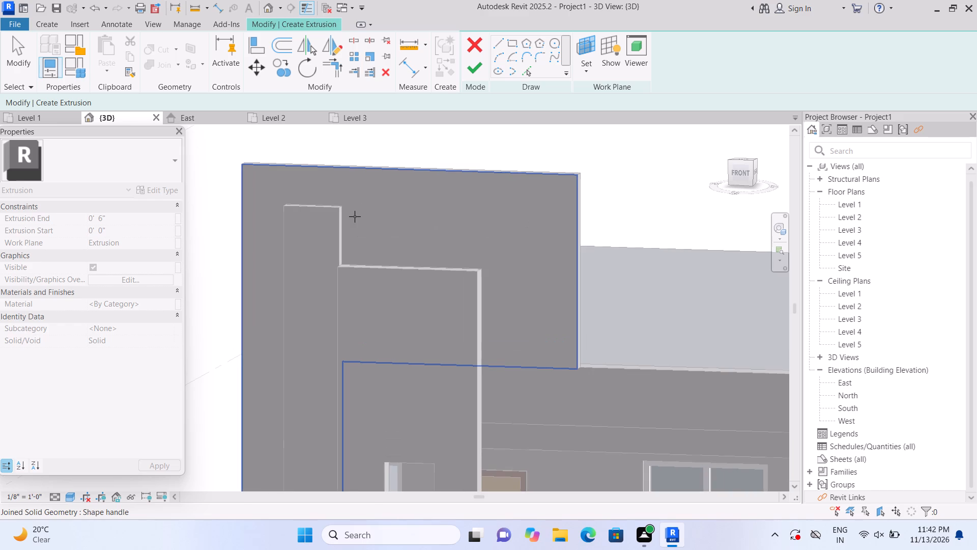
pyautogui.click(394, 172)
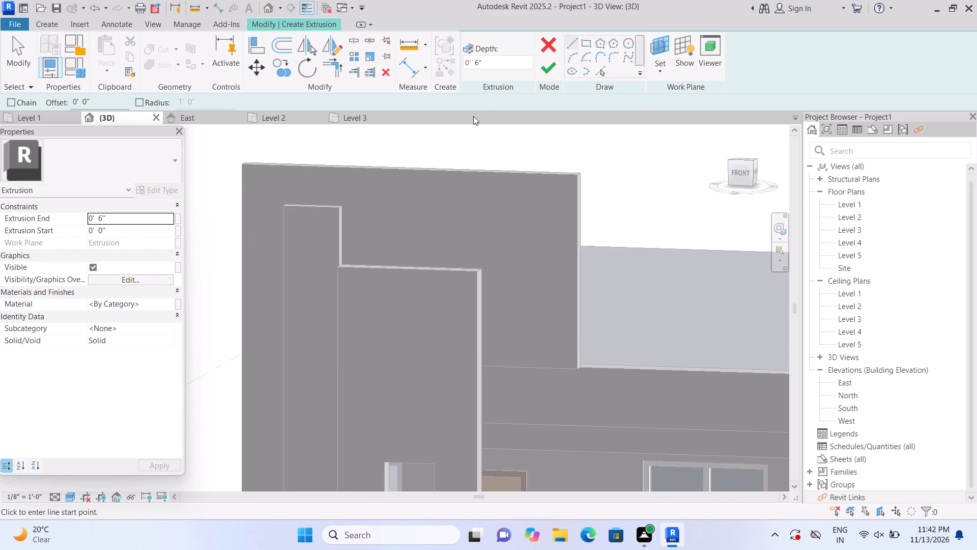
pyautogui.click(590, 44)
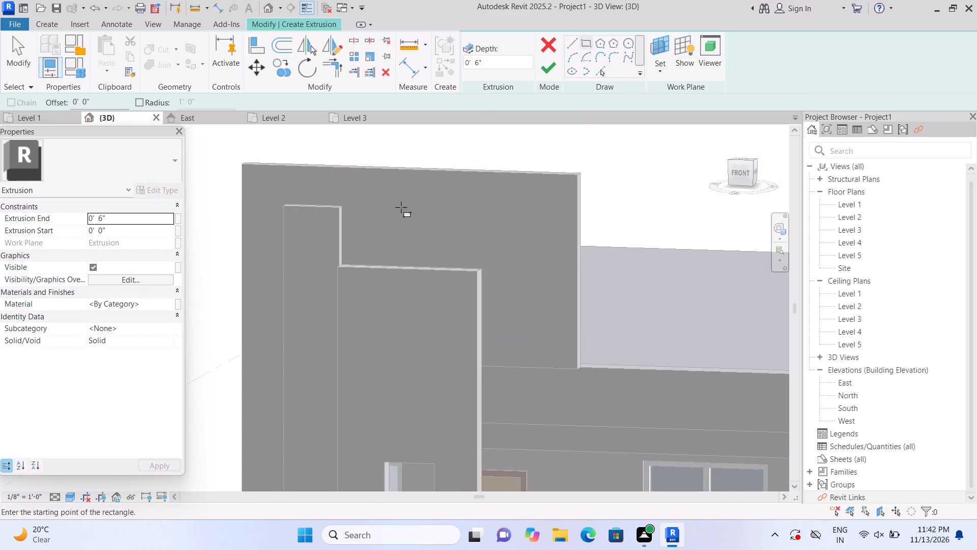
pyautogui.scroll(1, 385, 216)
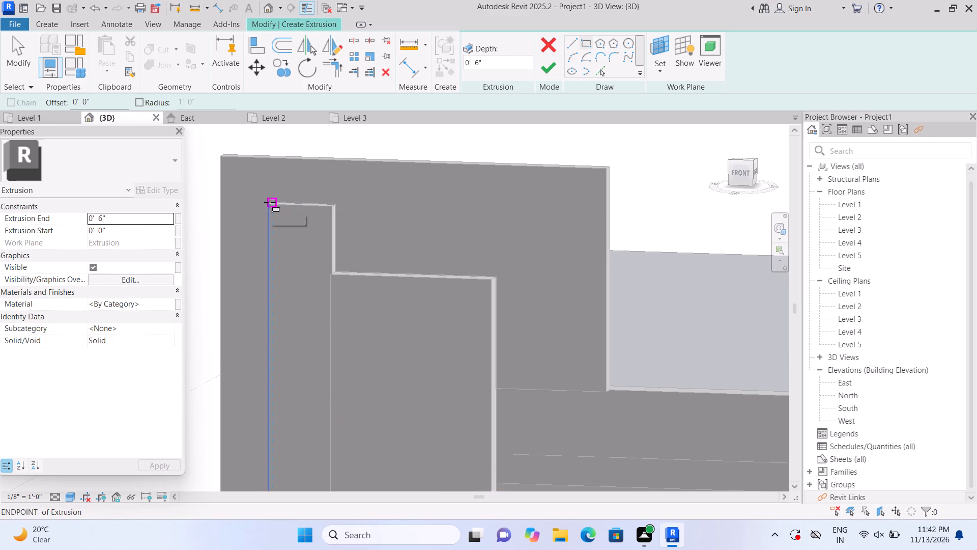
pyautogui.click(339, 210)
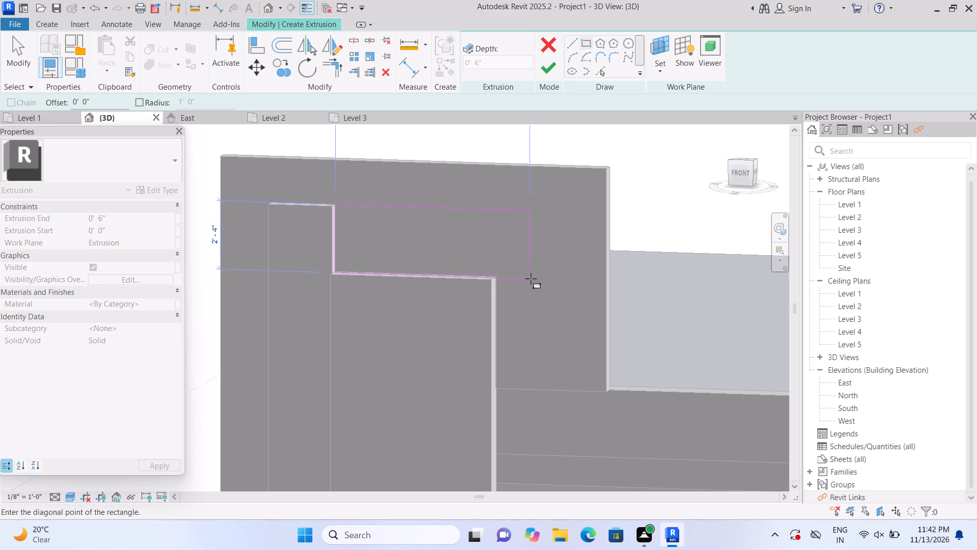
pyautogui.click(556, 280)
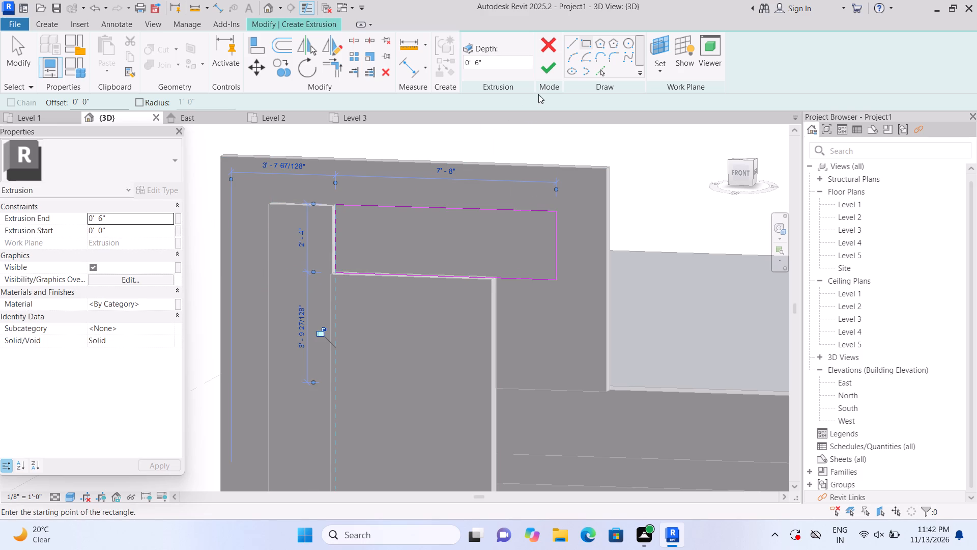
pyautogui.click(549, 72)
pyautogui.click(642, 166)
# Join the vertical strip with the horizontal band extrusion to form one L-shaped surround.
pyautogui.scroll(-1, 643, 162)
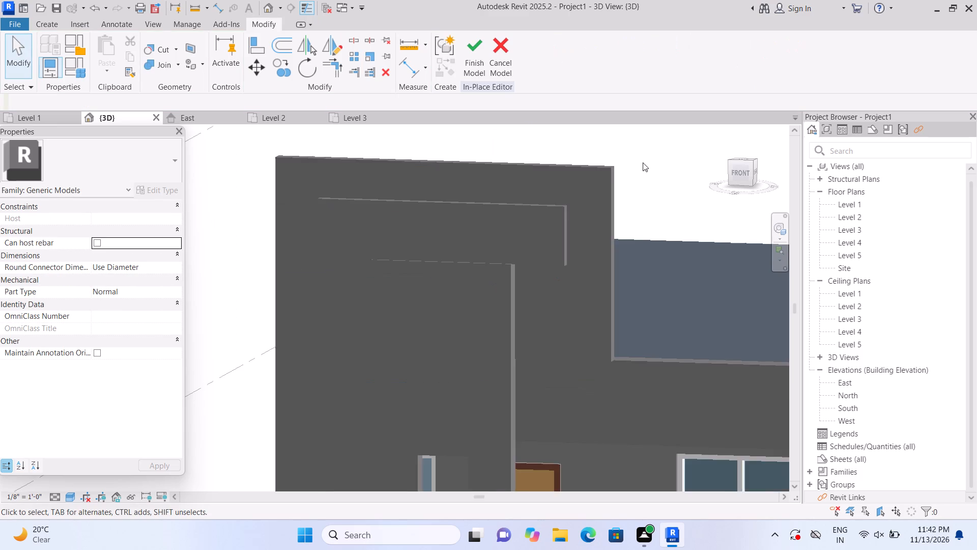
pyautogui.scroll(-1, 641, 161)
pyautogui.scroll(-2, 215, 174)
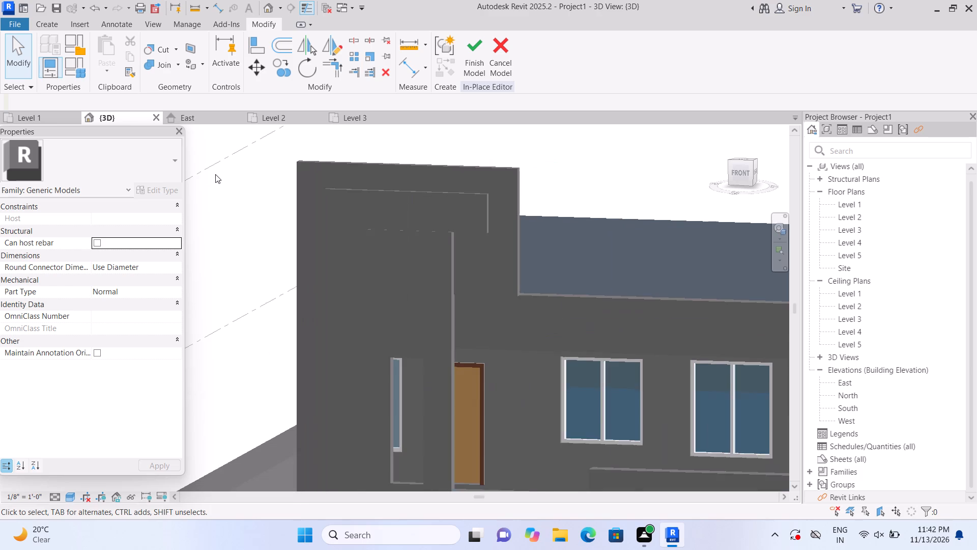
pyautogui.click(178, 64)
pyautogui.click(184, 85)
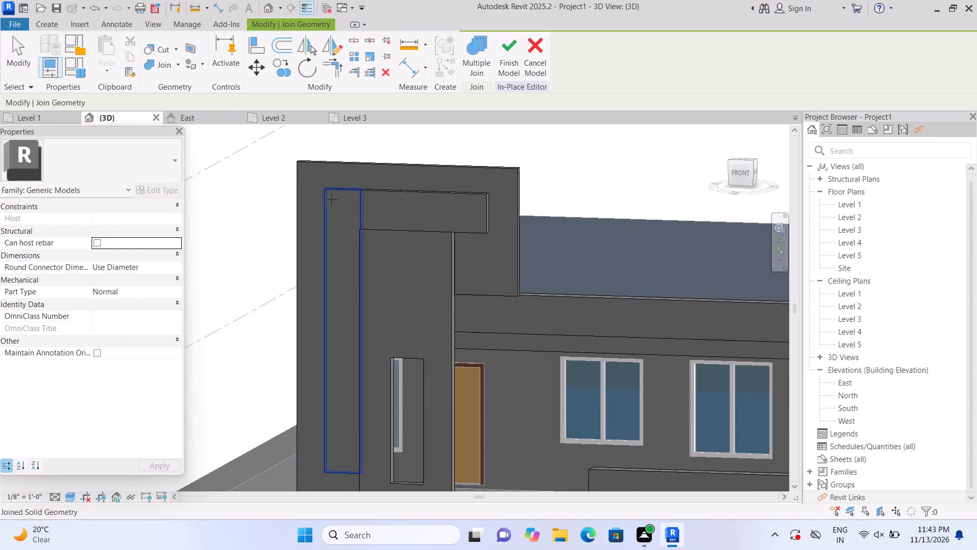
pyautogui.click(342, 220)
pyautogui.click(381, 215)
# On the tall panel's front face, extrude a narrow vertical strip about 20'-11" high by 6", running down the panel's outer edge from its top corner.
pyautogui.scroll(-3, 385, 193)
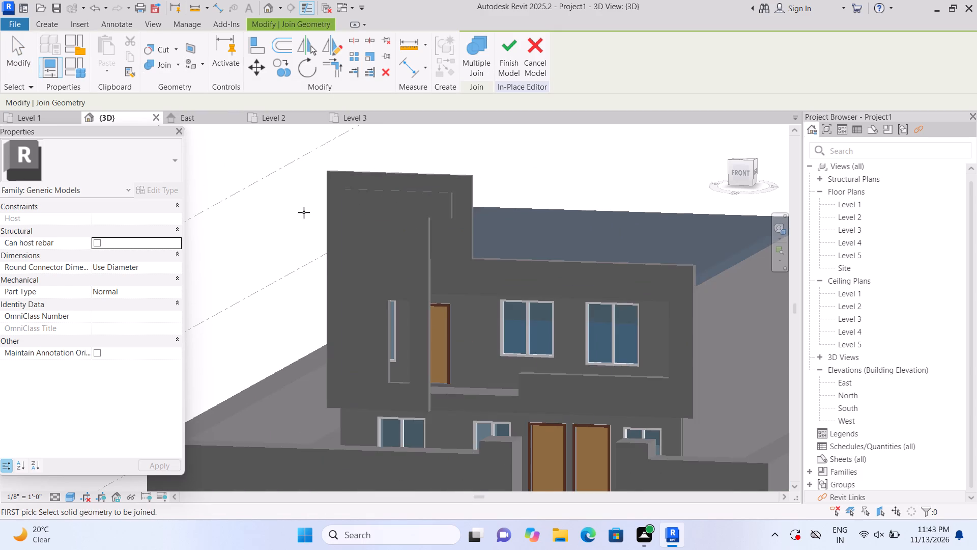
pyautogui.moveTo(286, 207); pyautogui.dragTo(273, 183, button='middle')
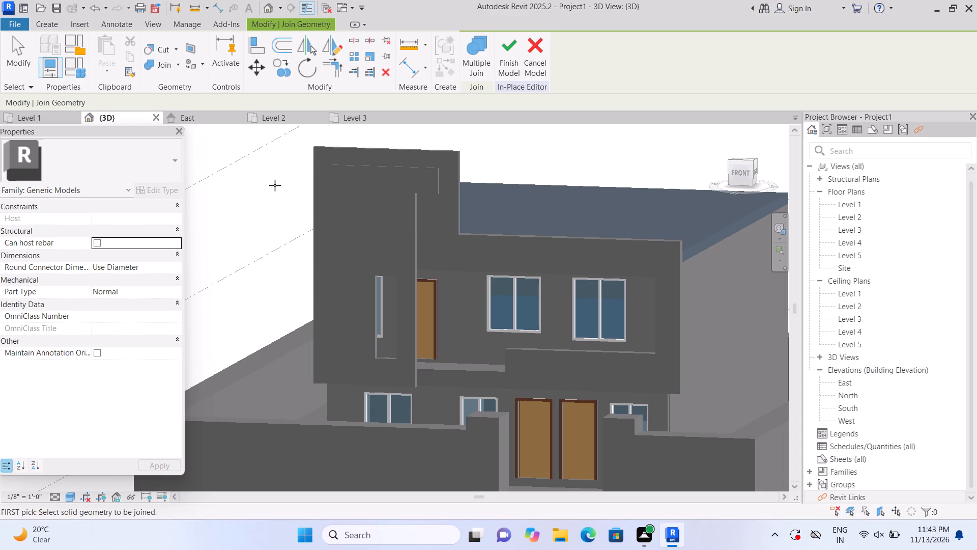
pyautogui.moveTo(260, 182); pyautogui.dragTo(270, 200, button='middle')
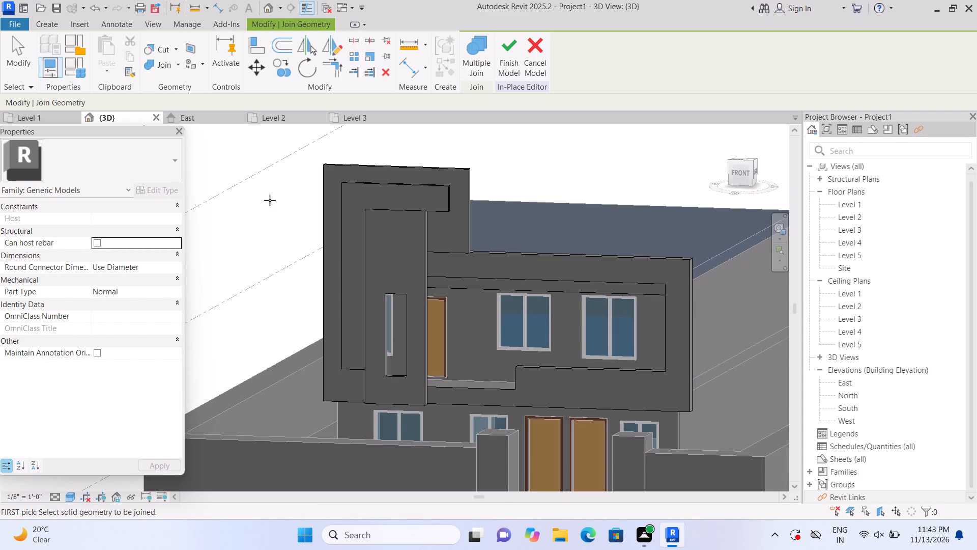
pyautogui.click(51, 26)
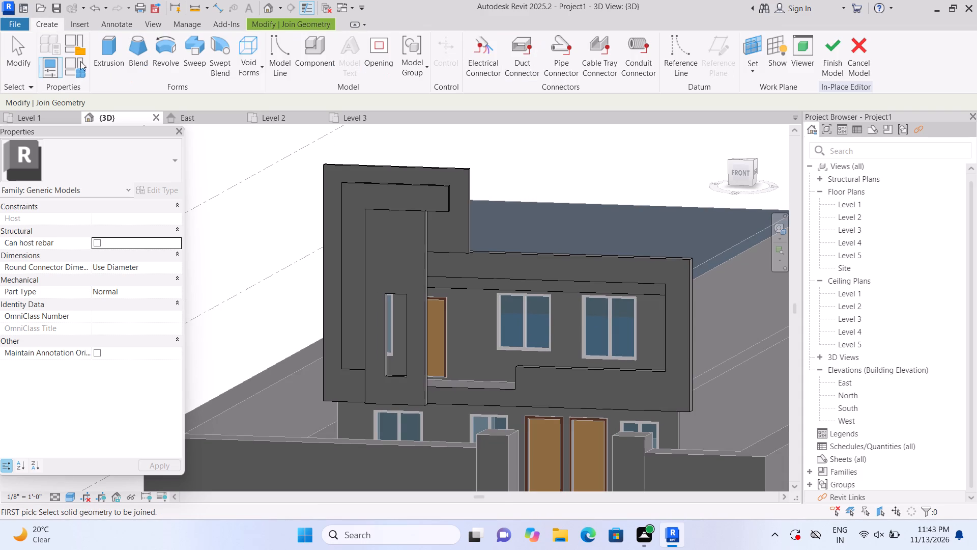
pyautogui.click(113, 70)
pyautogui.click(657, 69)
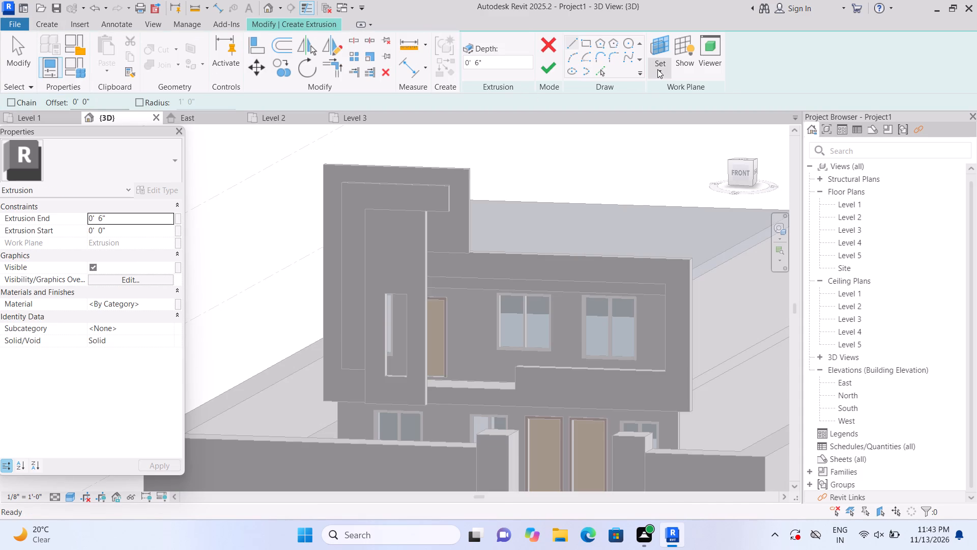
pyautogui.click(670, 121)
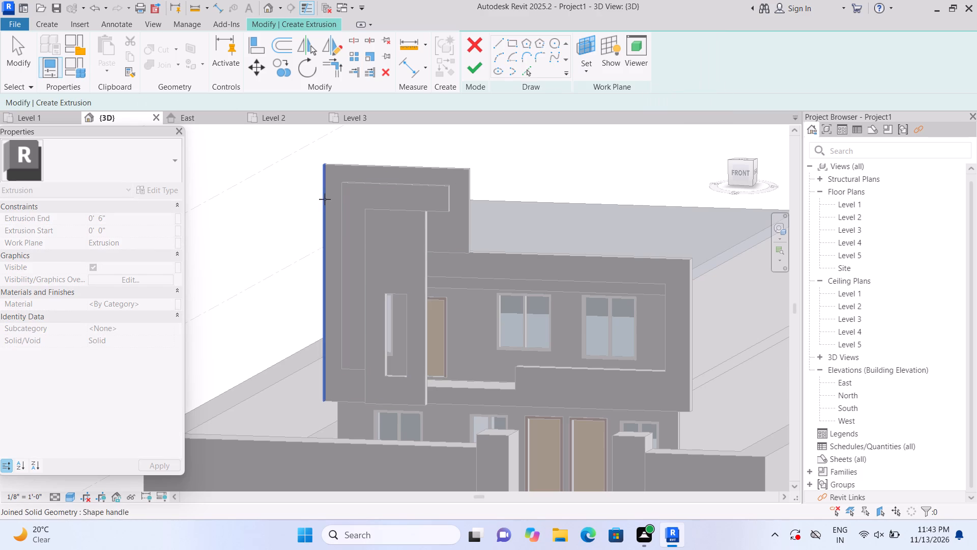
pyautogui.click(354, 165)
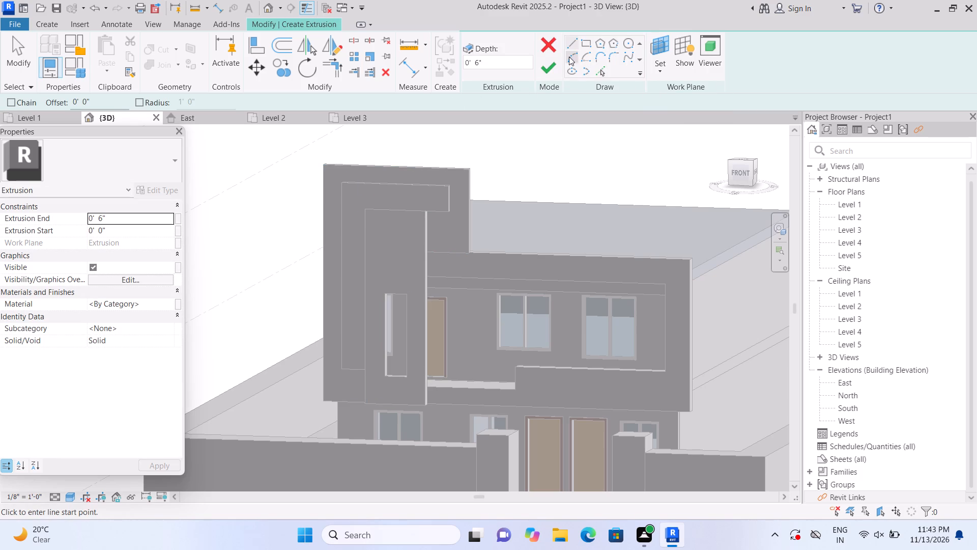
pyautogui.click(582, 39)
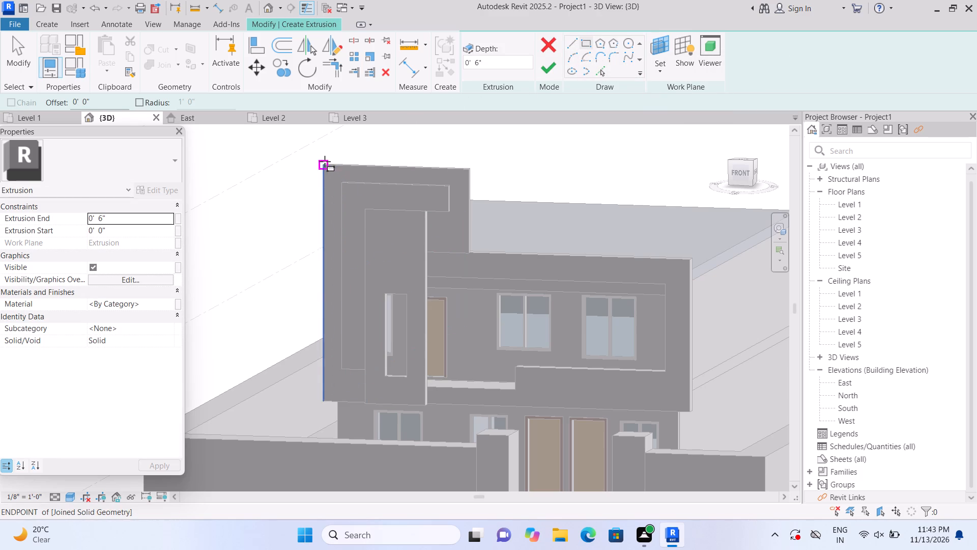
pyautogui.click(325, 161)
pyautogui.scroll(1, 345, 378)
pyautogui.moveTo(343, 376); pyautogui.dragTo(363, 357, button='middle')
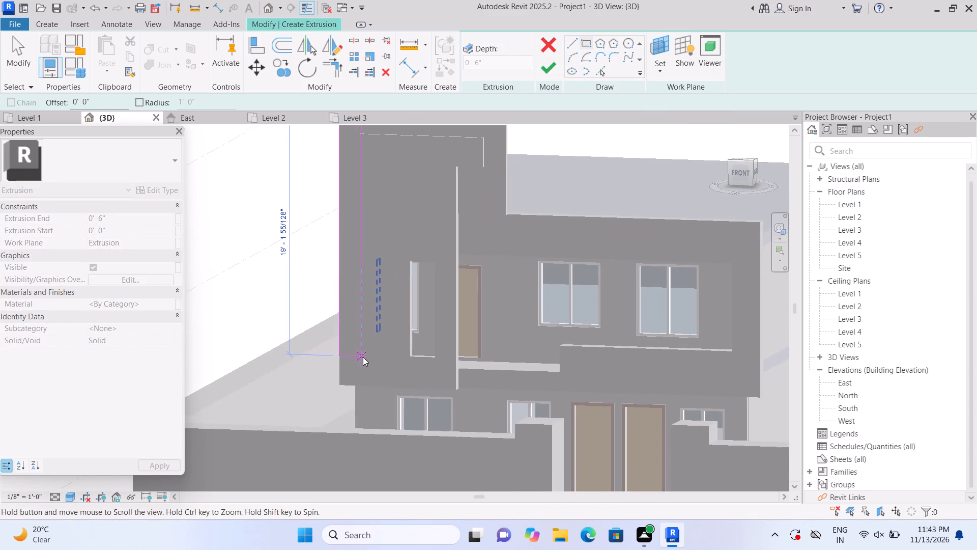
pyautogui.moveTo(363, 357); pyautogui.dragTo(362, 356, button='middle')
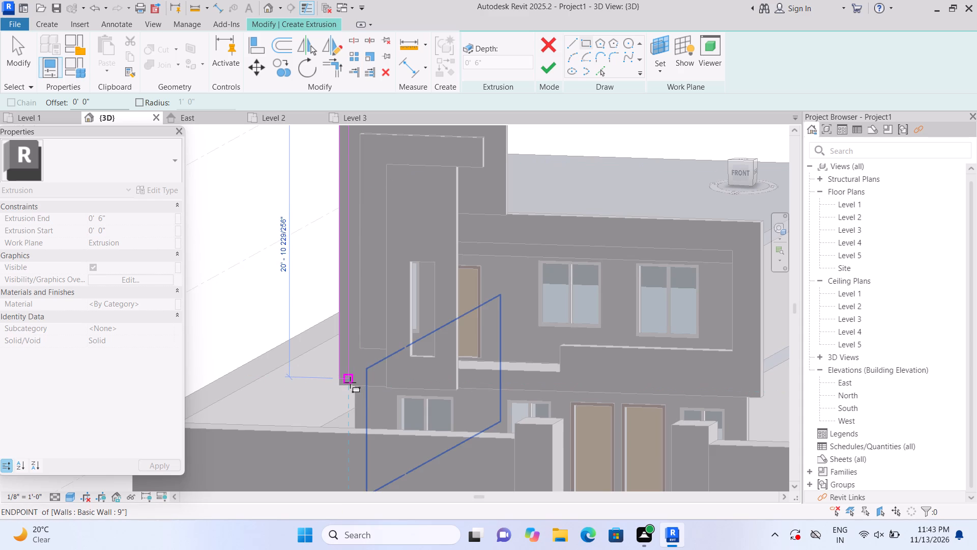
pyautogui.click(350, 382)
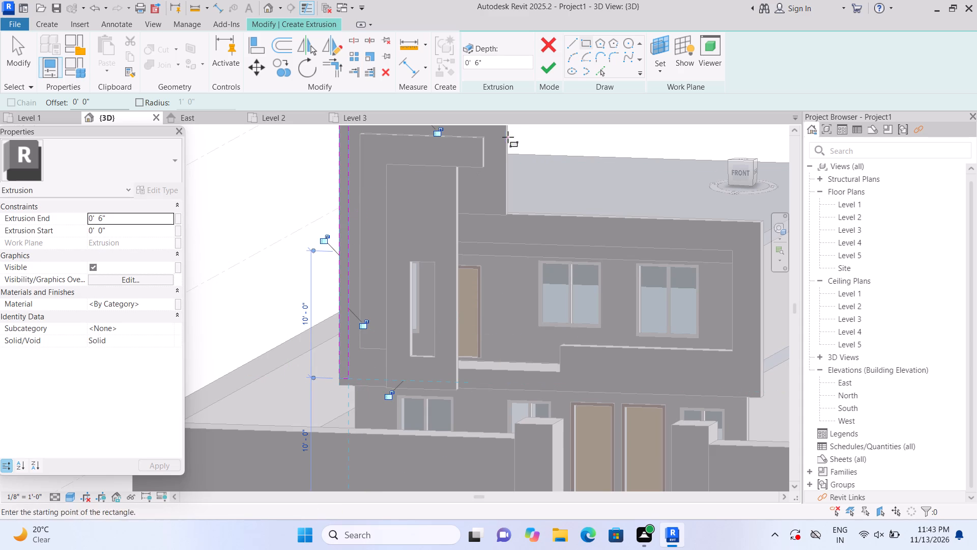
pyautogui.click(547, 61)
pyautogui.click(263, 184)
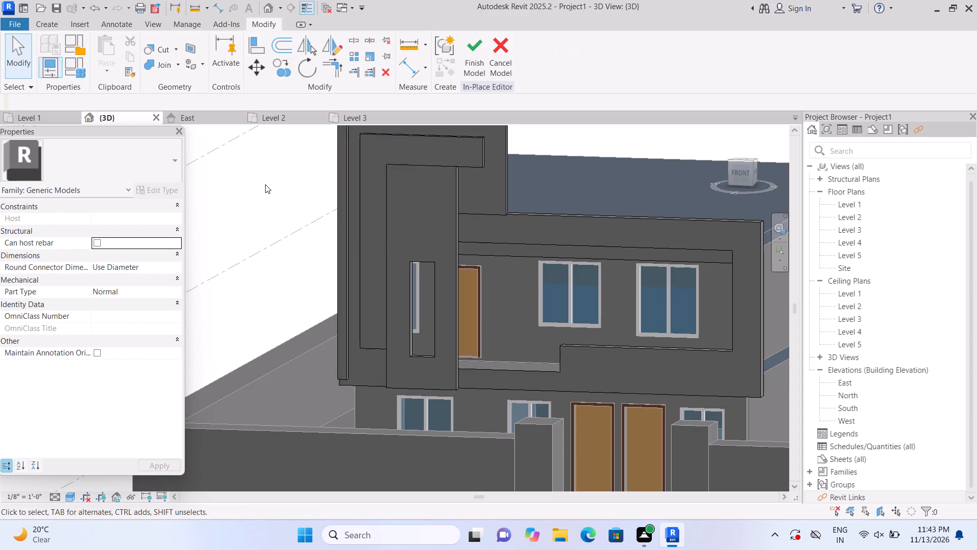
# Extrude a thin horizontal strip by 6" along the tall panel's top edge, from the new vertical edge strip to the panel's opposite side.
pyautogui.moveTo(270, 184); pyautogui.dragTo(253, 256, button='middle')
pyautogui.moveTo(258, 257); pyautogui.dragTo(262, 288, button='middle')
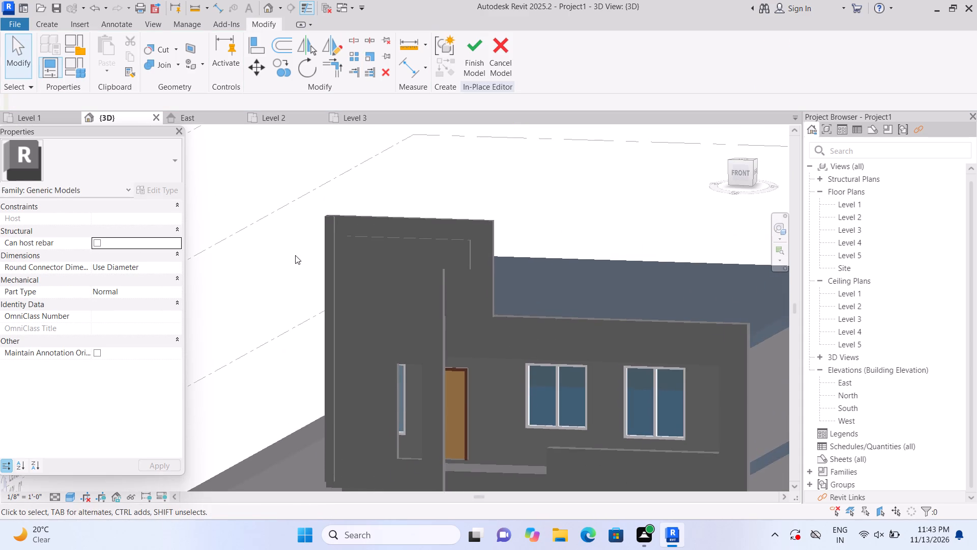
pyautogui.scroll(1, 295, 255)
pyautogui.scroll(4, 335, 217)
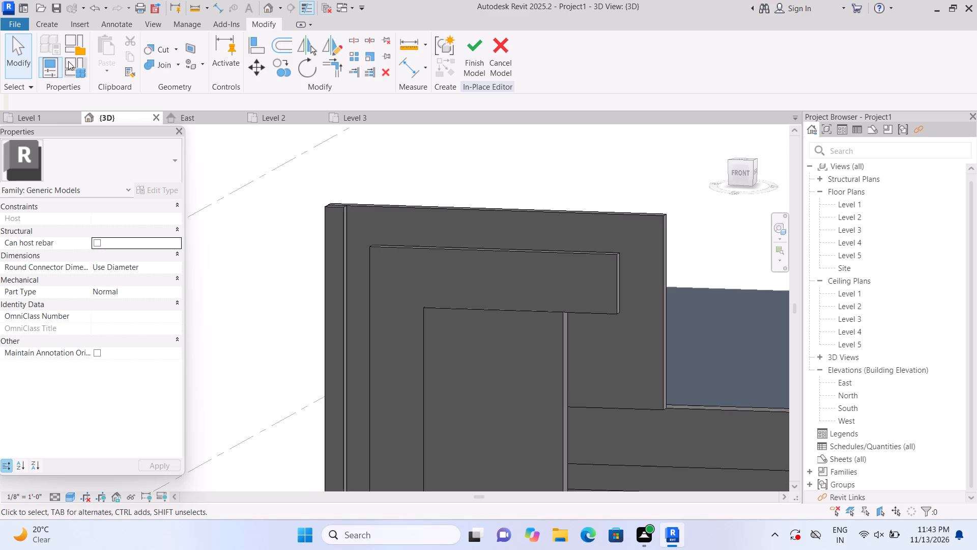
pyautogui.click(43, 25)
pyautogui.click(105, 60)
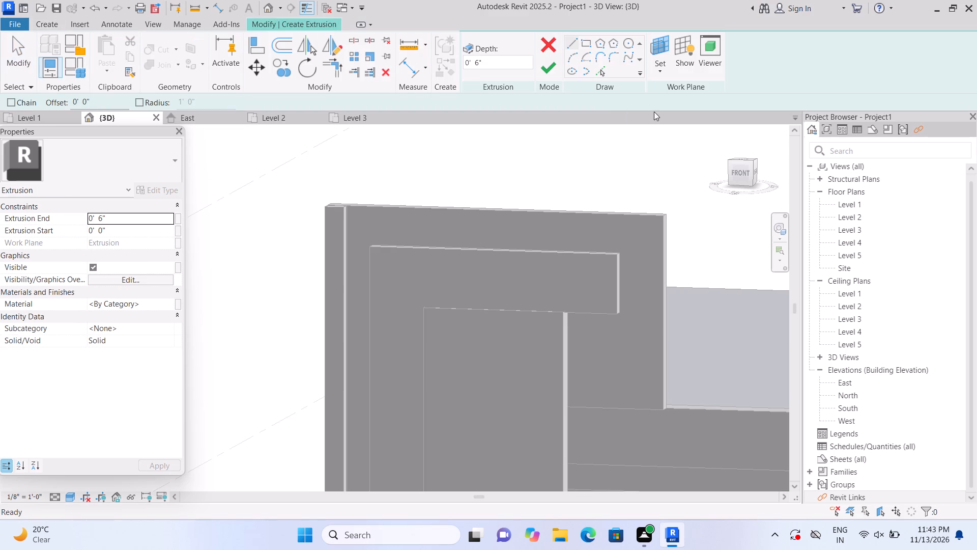
pyautogui.click(656, 71)
pyautogui.click(675, 121)
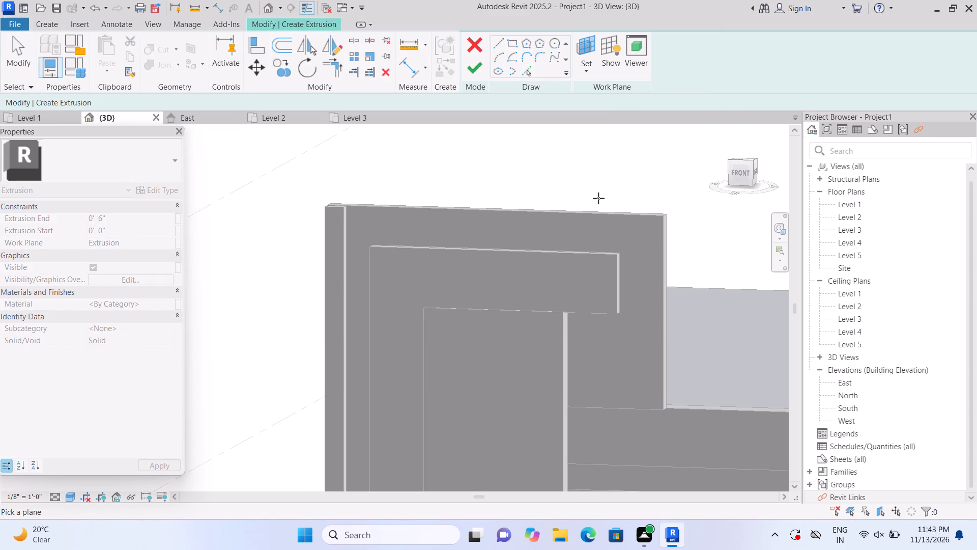
pyautogui.click(578, 212)
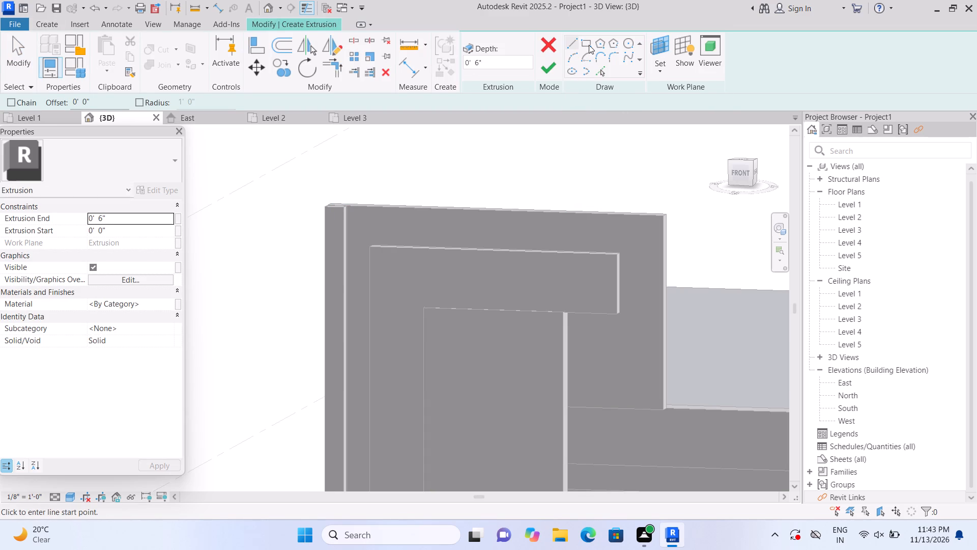
pyautogui.click(589, 45)
pyautogui.scroll(3, 382, 255)
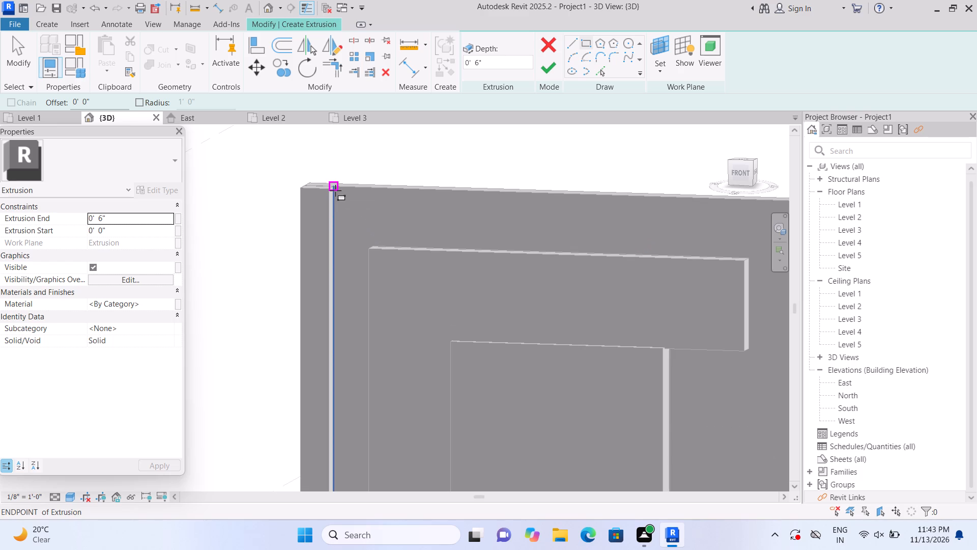
pyautogui.click(333, 189)
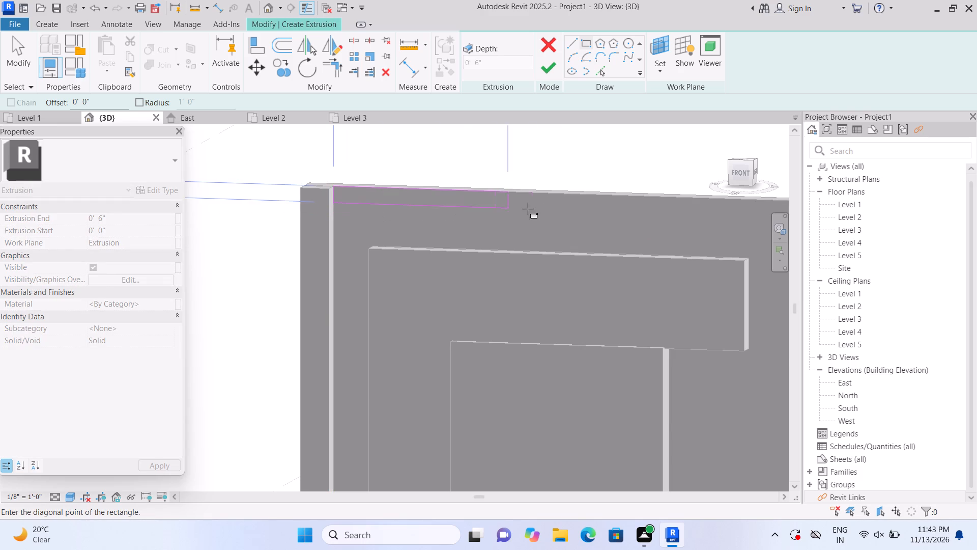
pyautogui.moveTo(570, 211); pyautogui.dragTo(411, 232, button='middle')
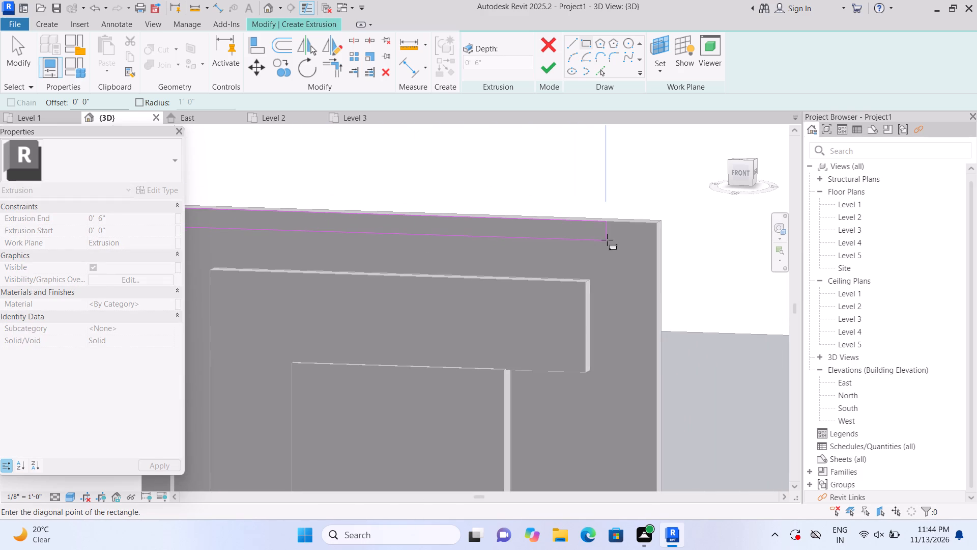
pyautogui.doubleClick(658, 243)
pyautogui.click(550, 65)
pyautogui.scroll(-1, 634, 160)
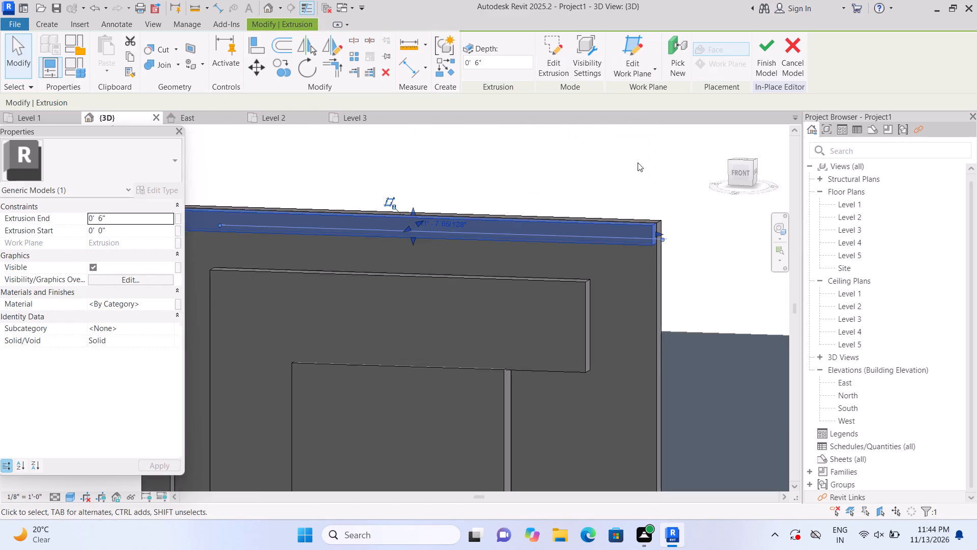
pyautogui.scroll(-1, 638, 162)
pyautogui.click(627, 161)
# Join the outer vertical edge strip with the top edge strip into one border.
pyautogui.scroll(1, 329, 166)
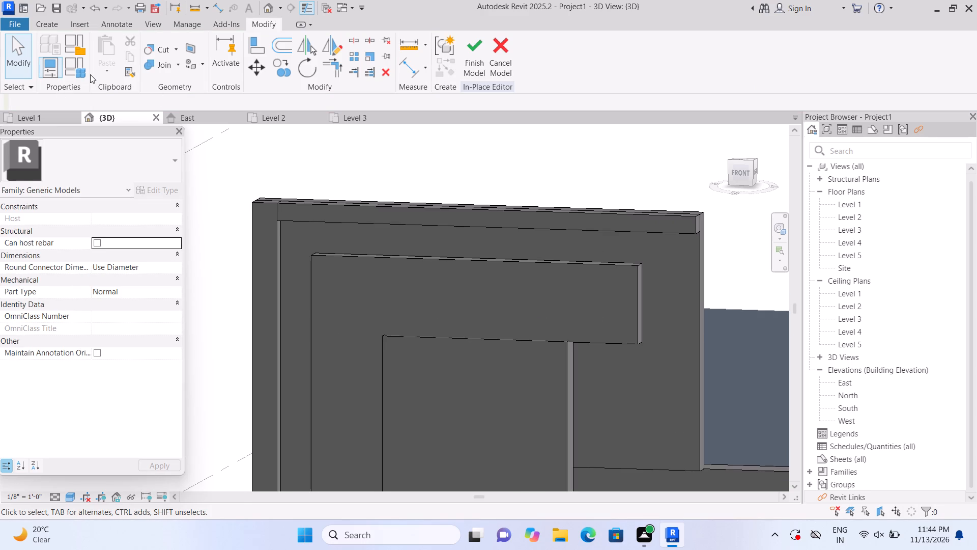
pyautogui.click(178, 68)
pyautogui.click(182, 85)
pyautogui.click(256, 235)
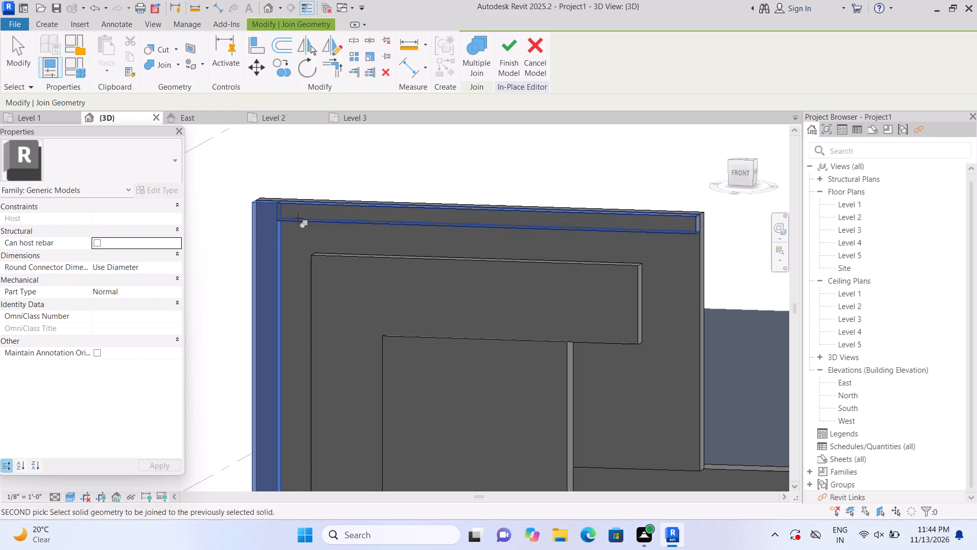
pyautogui.click(298, 218)
pyautogui.scroll(-9, 325, 172)
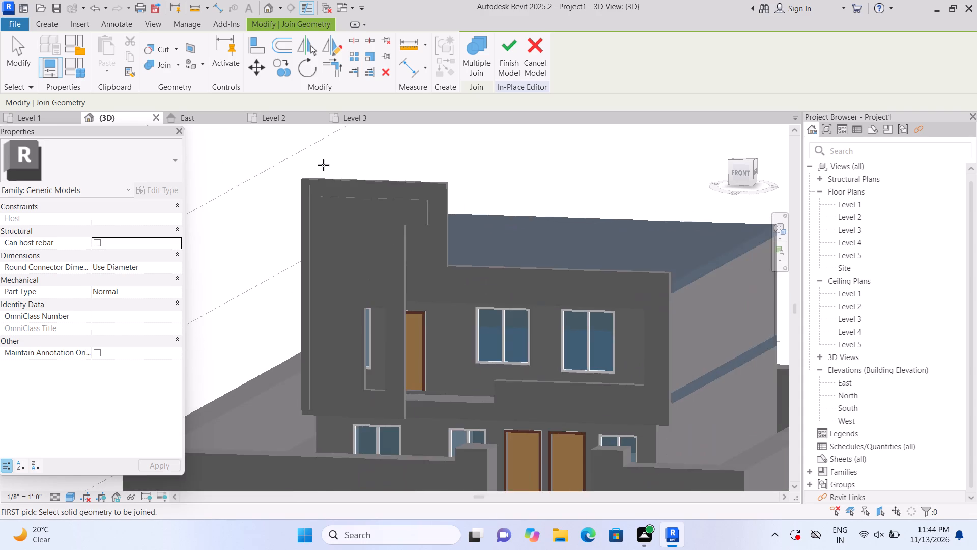
pyautogui.moveTo(252, 216); pyautogui.dragTo(275, 204, button='middle')
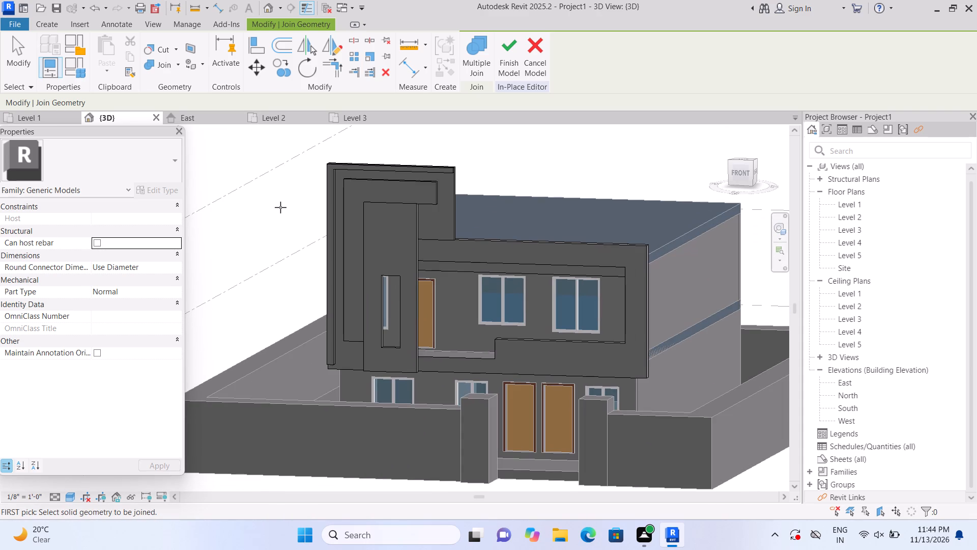
pyautogui.press('Escape')
# On the low balcony parapet's top face, extrude a rectangle about 7'-2" long from the tall panel's edge, 6" high.
pyautogui.moveTo(291, 224); pyautogui.dragTo(235, 213, button='middle')
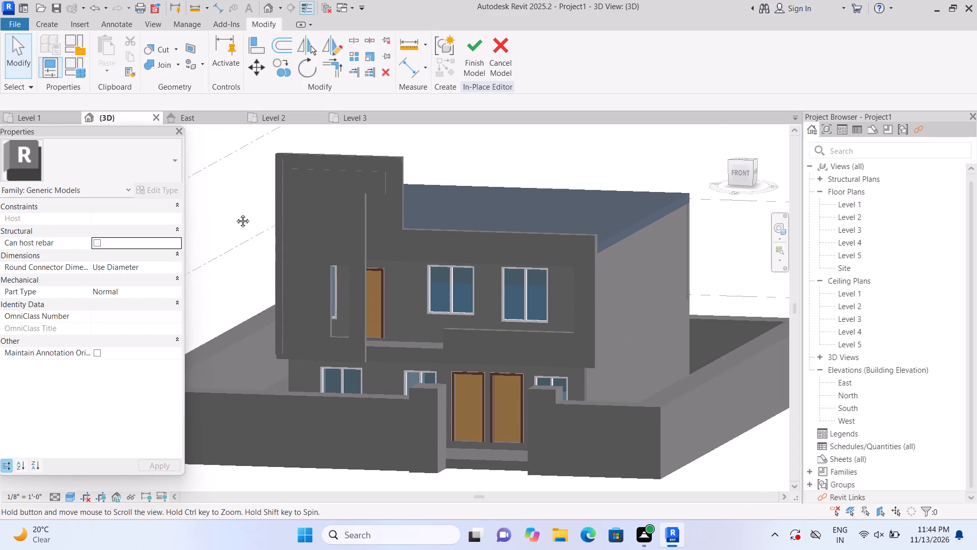
pyautogui.moveTo(235, 213); pyautogui.dragTo(233, 212, button='middle')
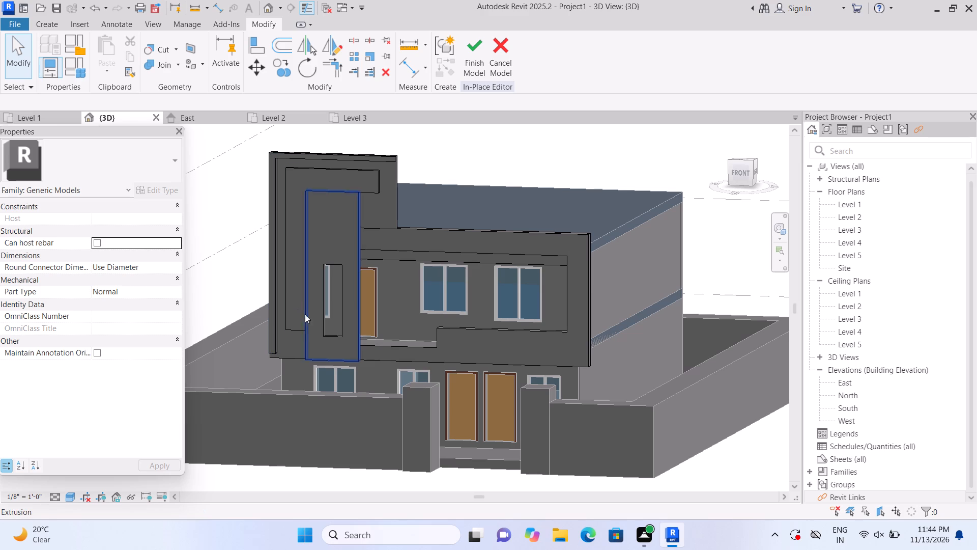
pyautogui.scroll(7, 373, 343)
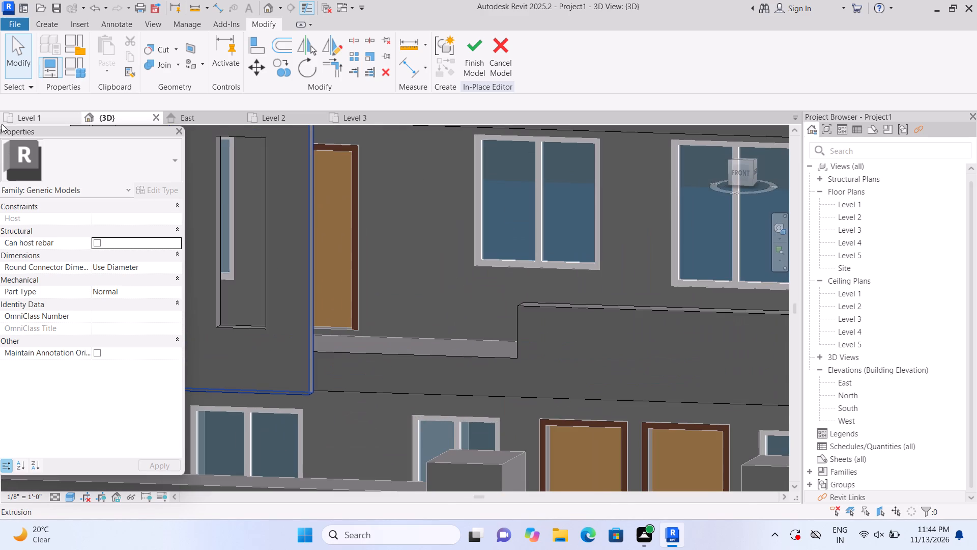
pyautogui.click(48, 28)
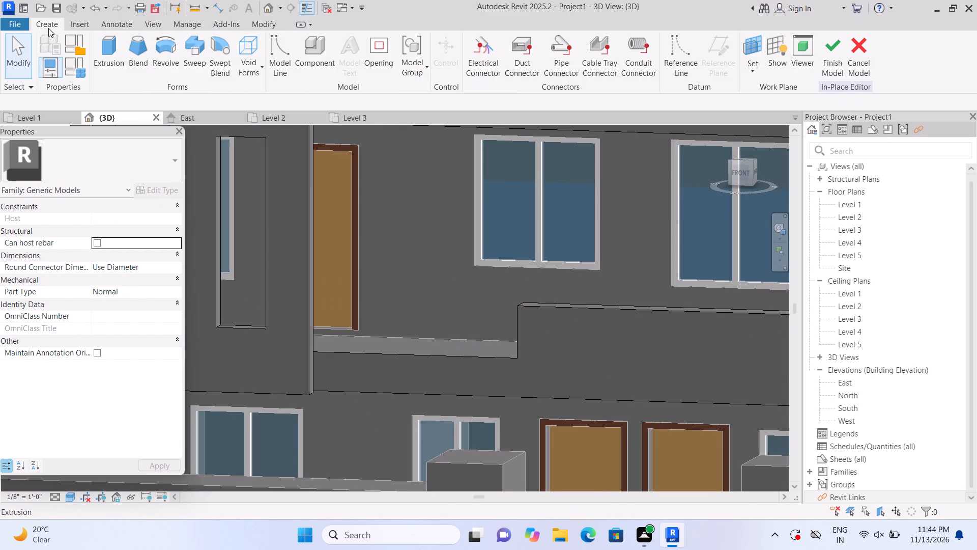
pyautogui.click(112, 67)
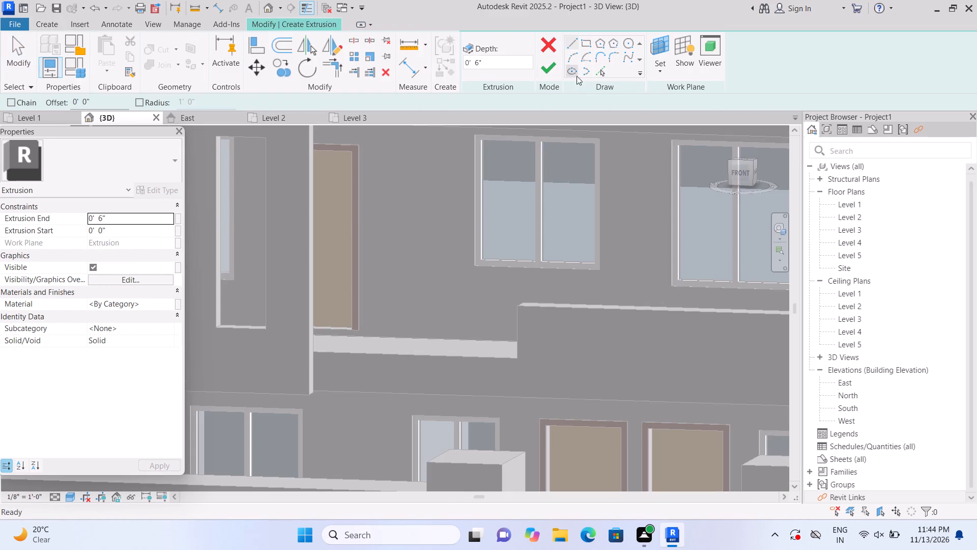
pyautogui.click(665, 76)
pyautogui.doubleClick(674, 114)
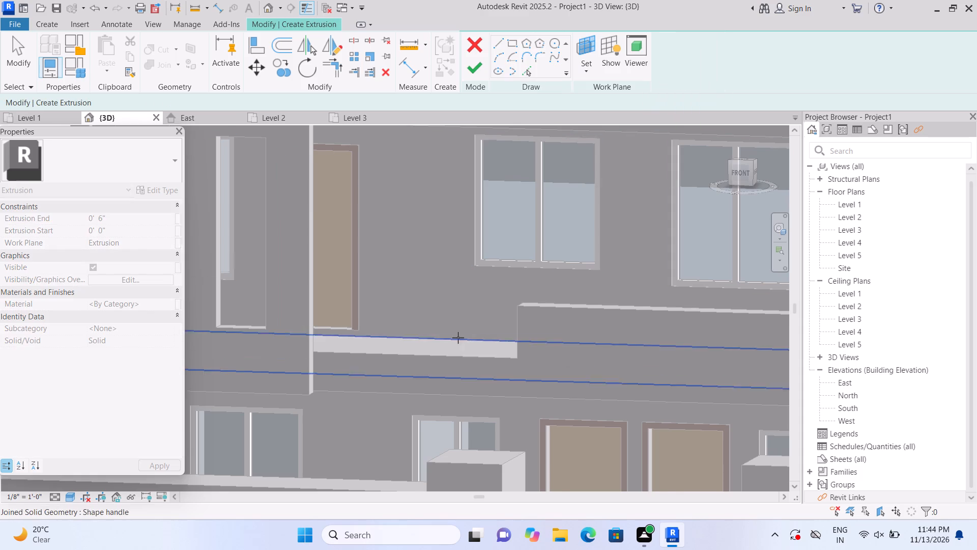
pyautogui.scroll(1, 458, 338)
pyautogui.scroll(2, 409, 328)
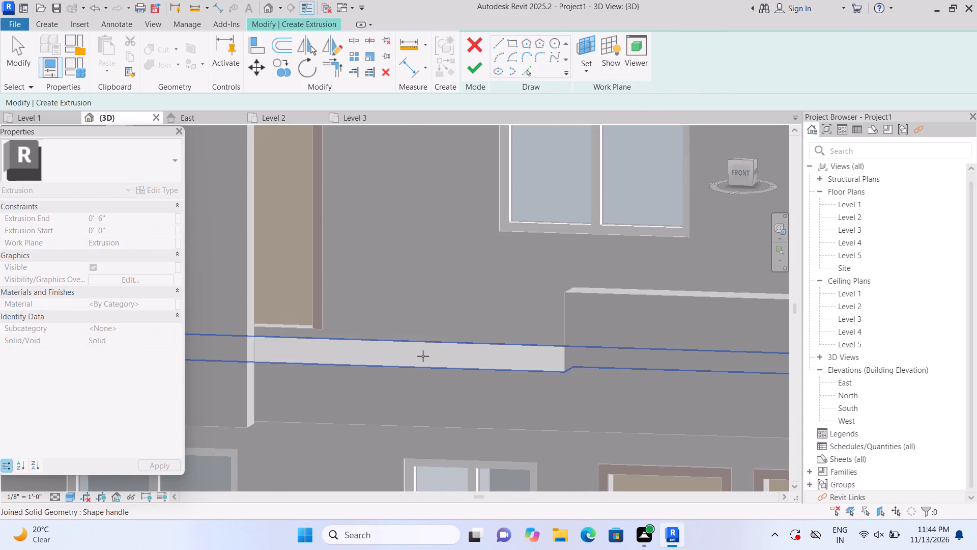
pyautogui.click(424, 361)
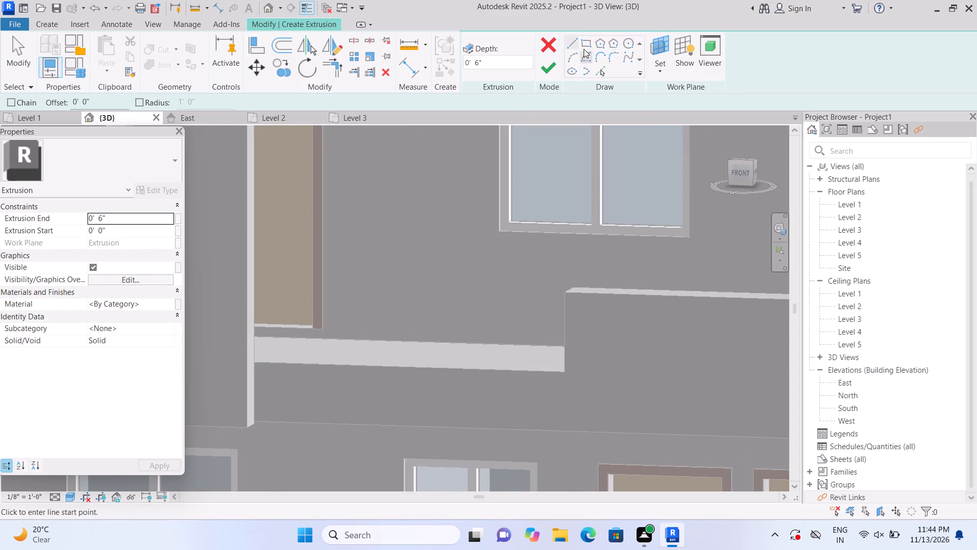
pyautogui.click(585, 43)
pyautogui.moveTo(397, 245); pyautogui.dragTo(412, 184, button='middle')
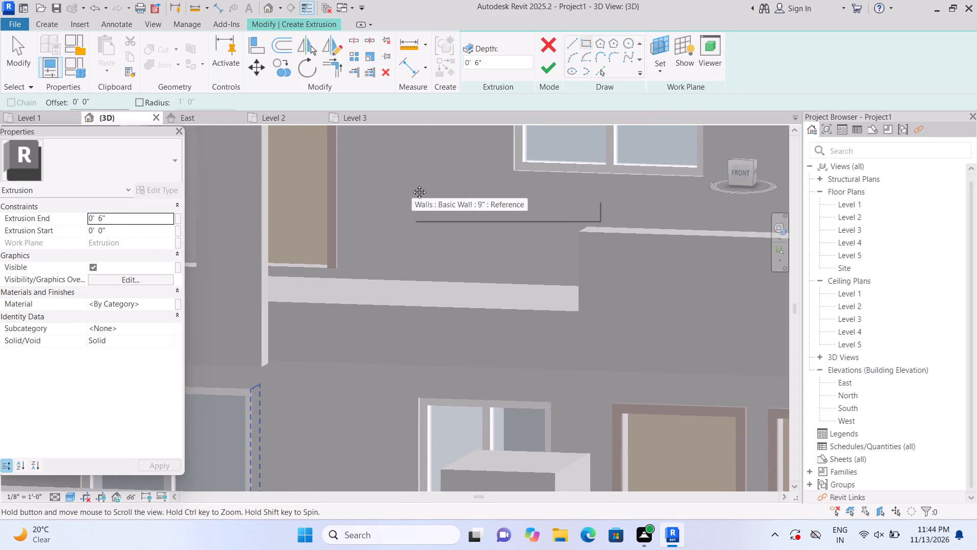
pyautogui.moveTo(412, 184); pyautogui.dragTo(412, 184, button='middle')
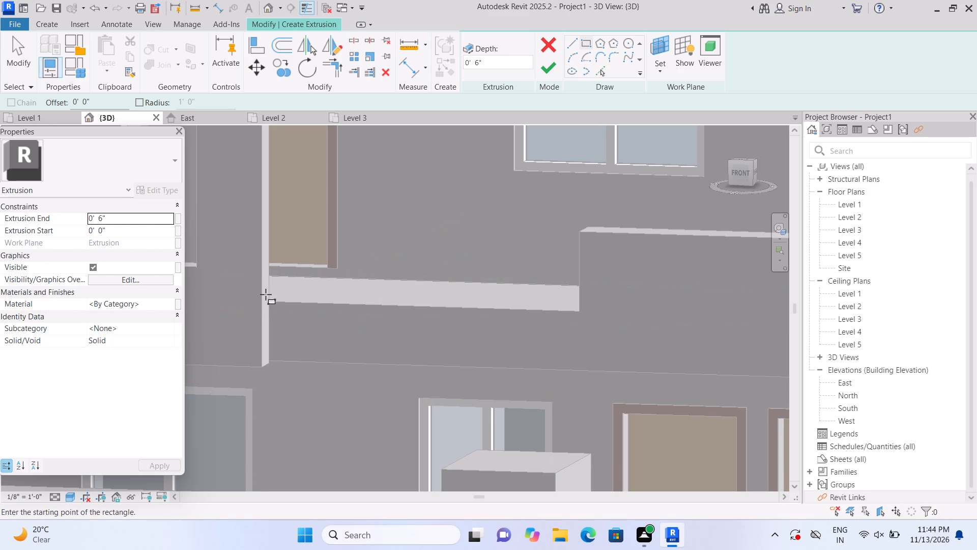
pyautogui.scroll(3, 275, 305)
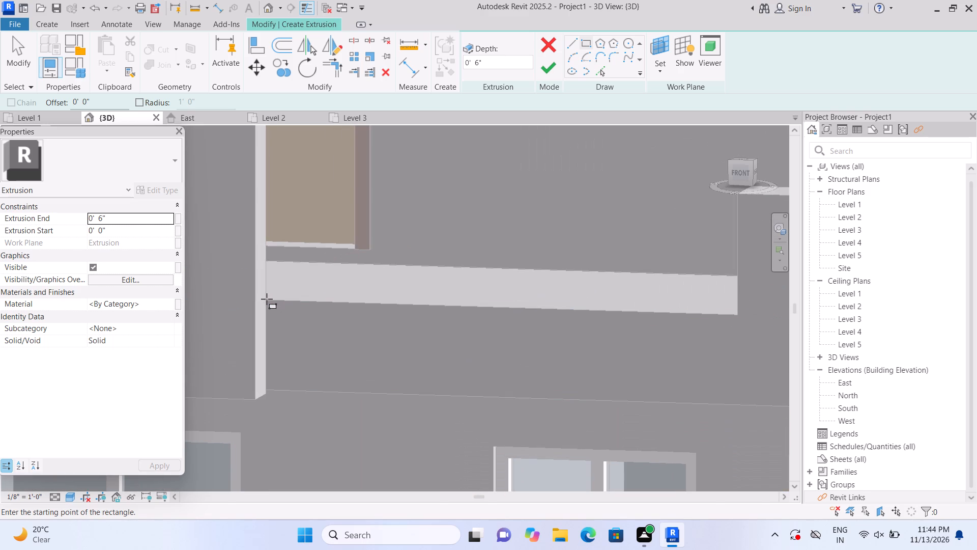
pyautogui.doubleClick(267, 299)
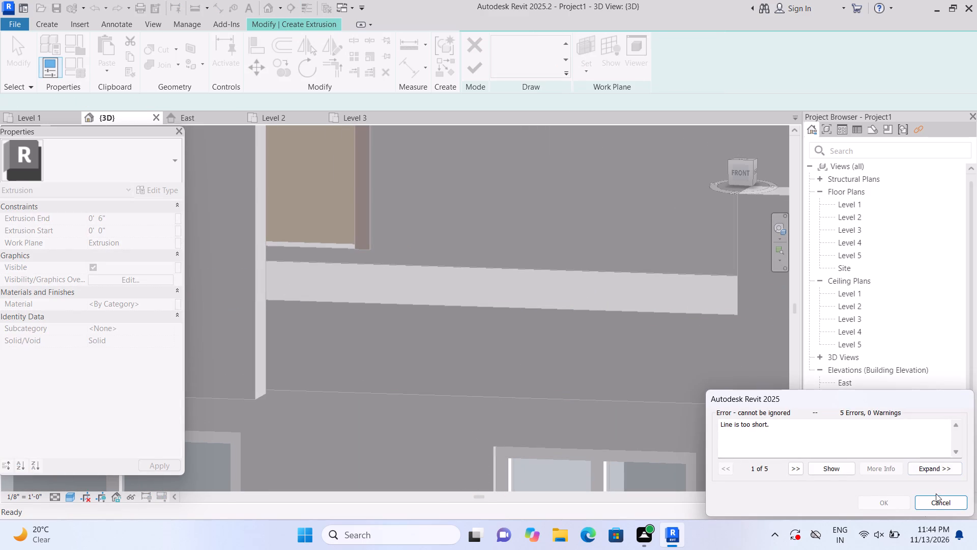
pyautogui.click(936, 502)
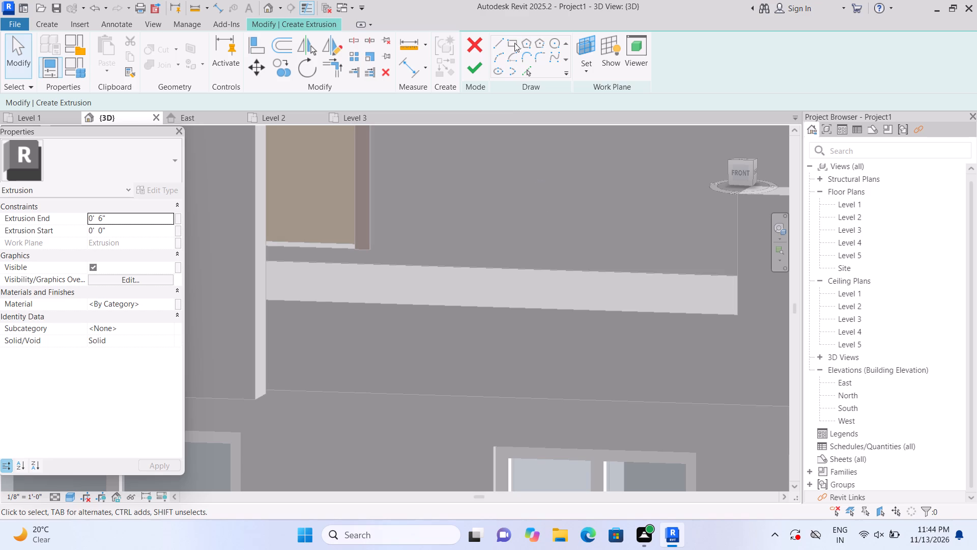
pyautogui.click(514, 43)
pyautogui.scroll(3, 301, 299)
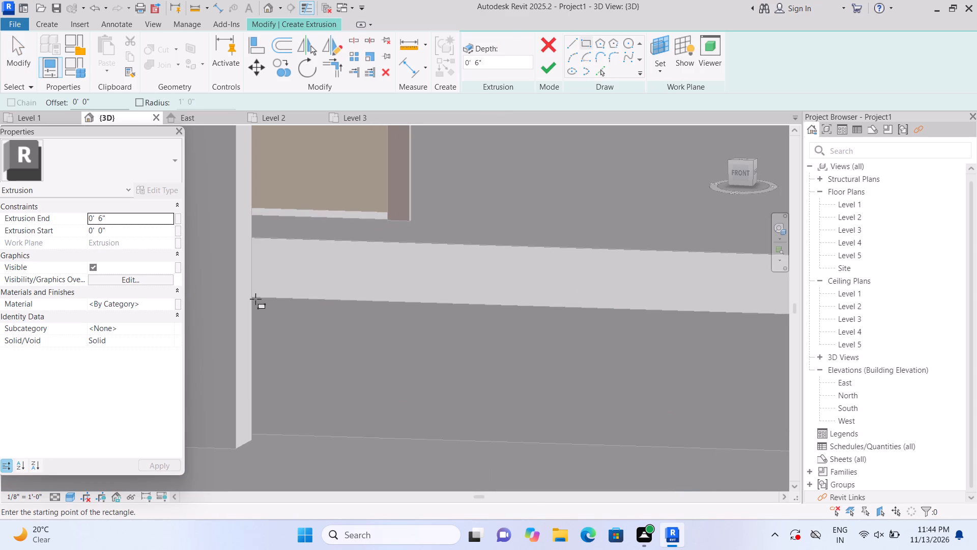
pyautogui.click(252, 297)
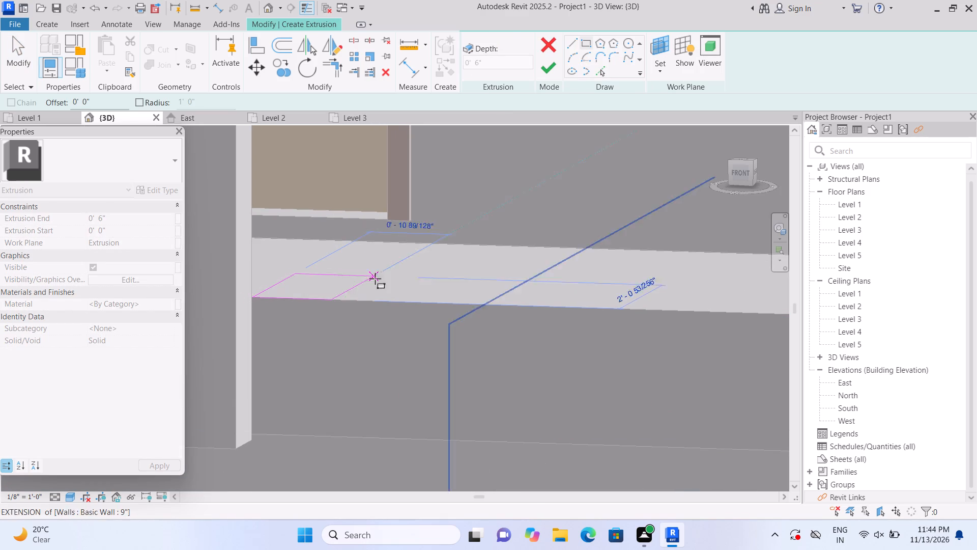
pyautogui.moveTo(415, 278); pyautogui.dragTo(286, 239, button='middle')
pyautogui.scroll(-3, 300, 247)
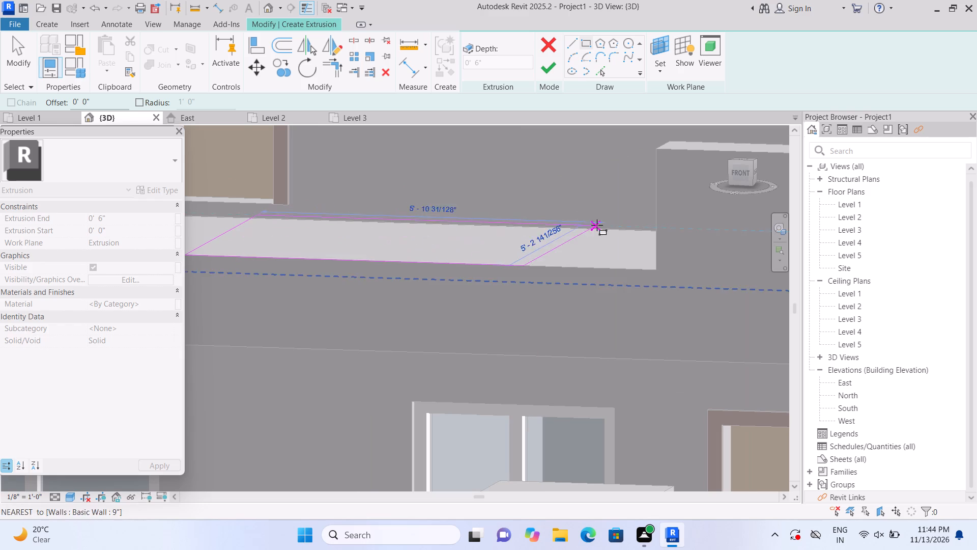
pyautogui.doubleClick(628, 258)
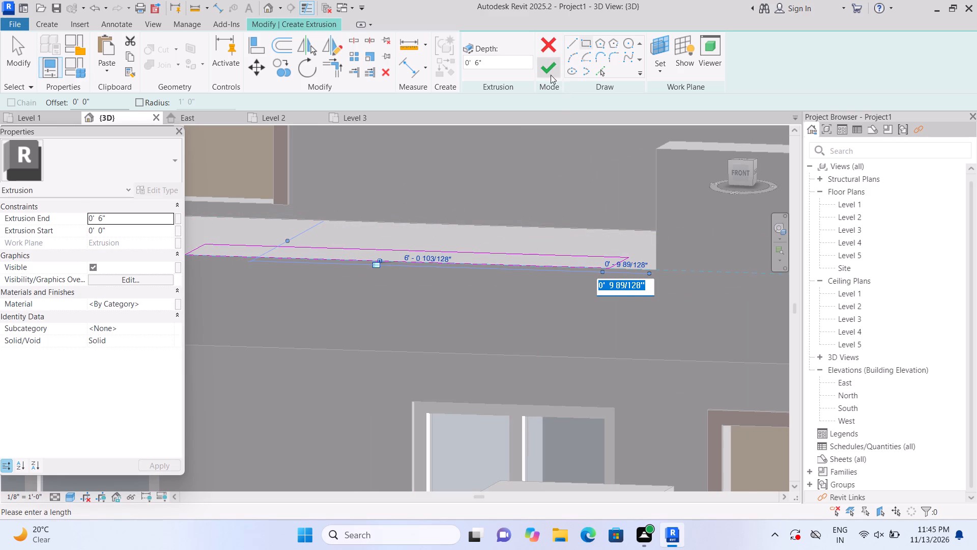
pyautogui.click(551, 75)
# Raise the new parapet extrusion to about 1'-6" high and stretch its free end to meet the taller parapet section.
pyautogui.scroll(-3, 599, 184)
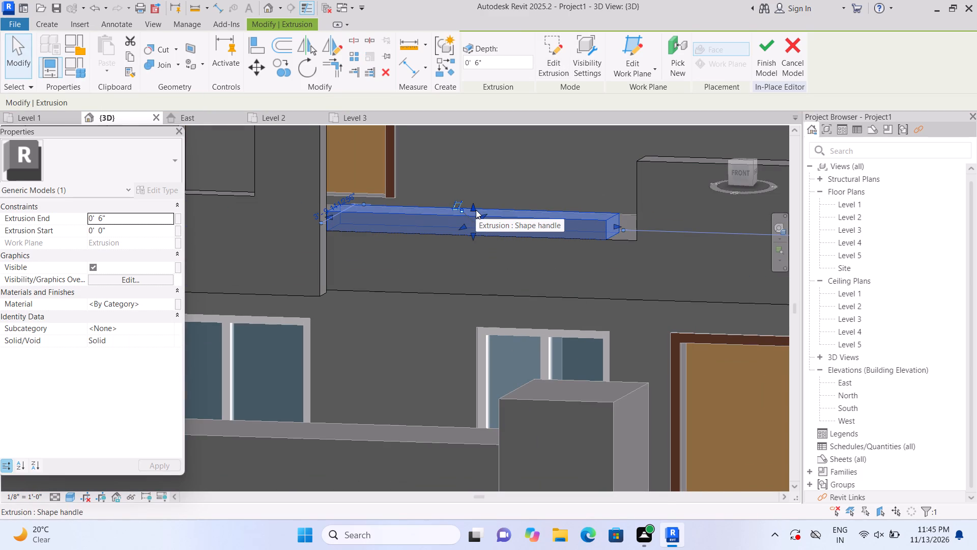
pyautogui.moveTo(474, 206); pyautogui.dragTo(476, 194)
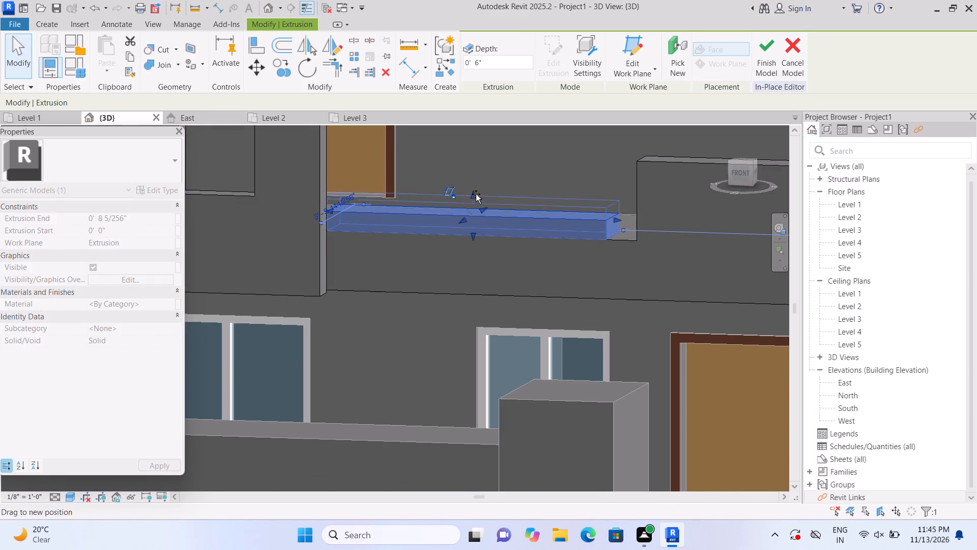
pyautogui.moveTo(476, 194); pyautogui.dragTo(478, 177)
pyautogui.click(478, 177)
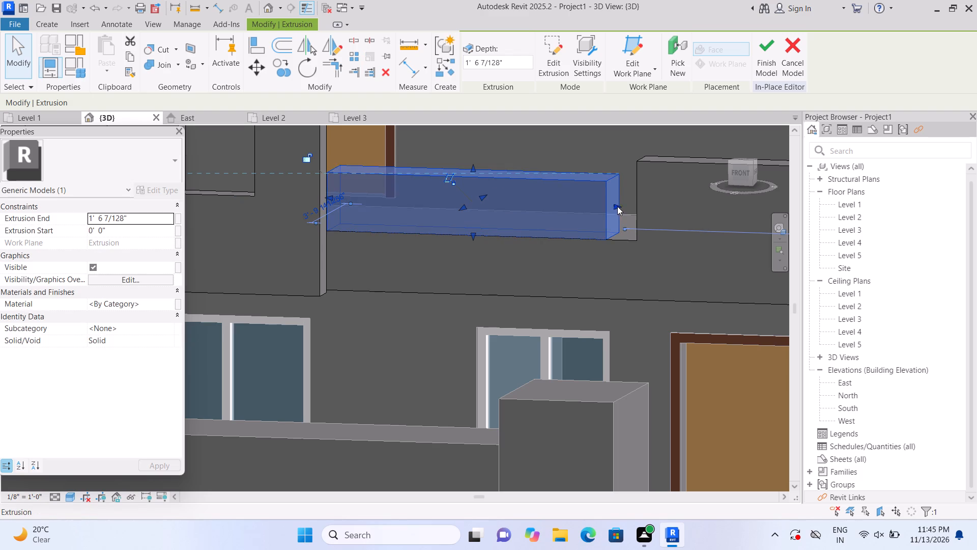
pyautogui.moveTo(617, 206); pyautogui.dragTo(640, 206)
pyautogui.press('Escape')
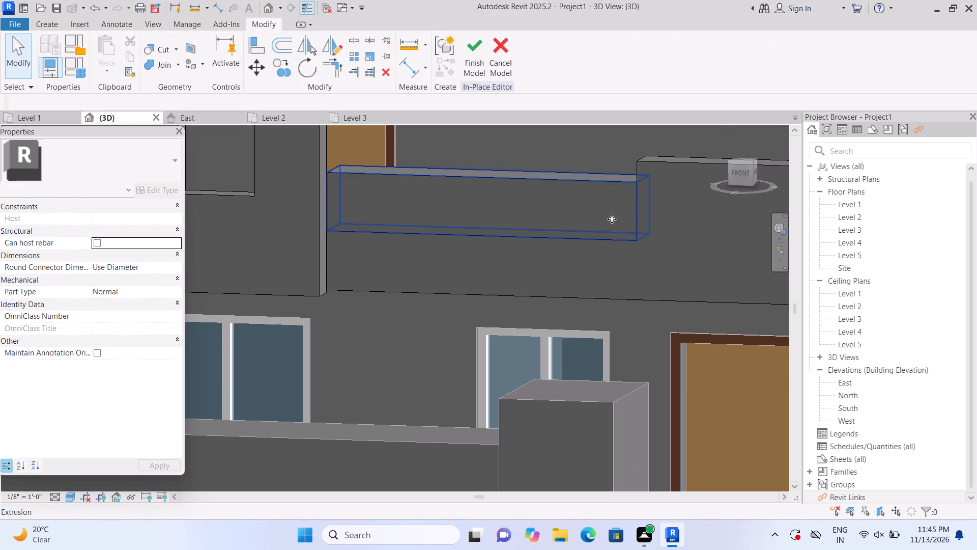
pyautogui.scroll(-7, 612, 219)
pyautogui.press('Escape')
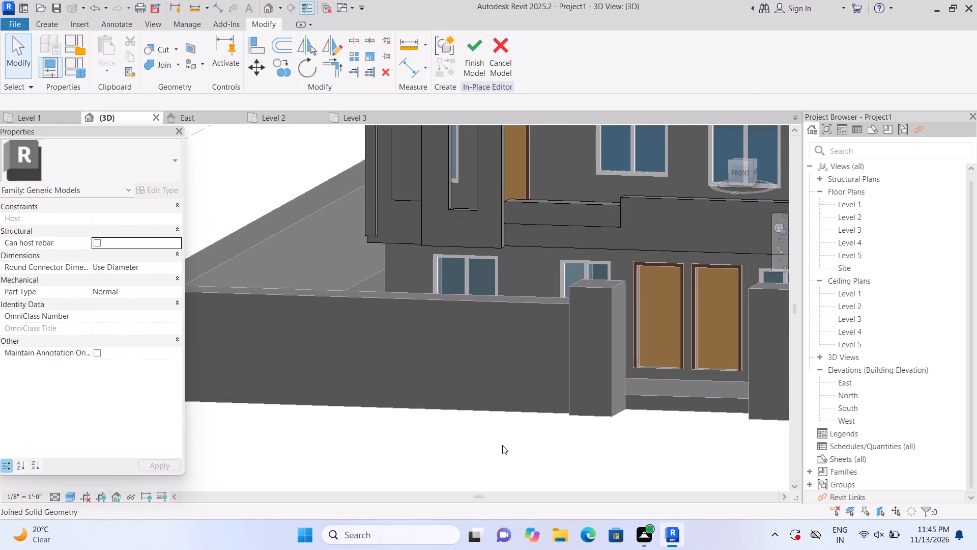
# On the roof parapet's top face, extrude a full-width rectangle about 5'-11" long from the parapet's outer end, 6" high.
pyautogui.scroll(-4, 481, 430)
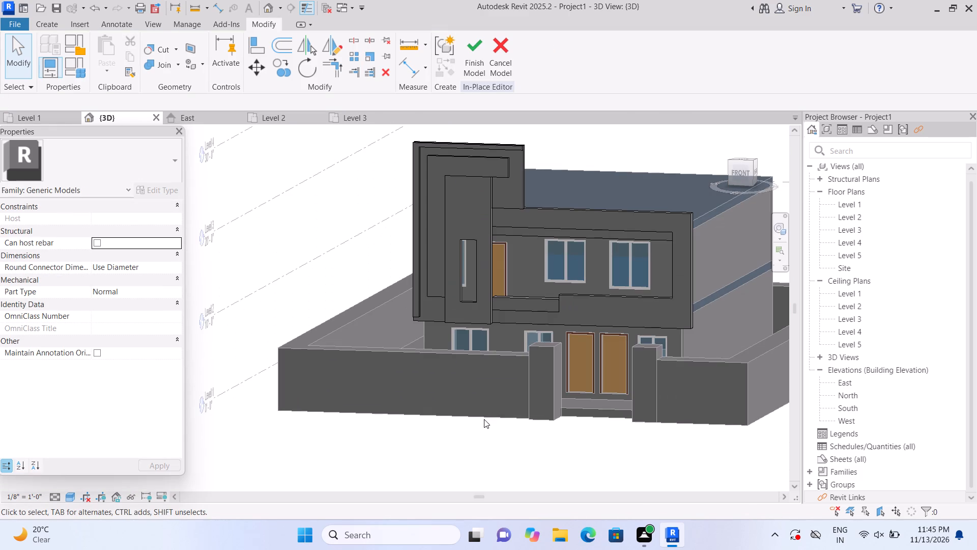
pyautogui.moveTo(473, 419); pyautogui.dragTo(399, 436, button='middle')
pyautogui.scroll(1, 444, 411)
pyautogui.scroll(-1, 444, 411)
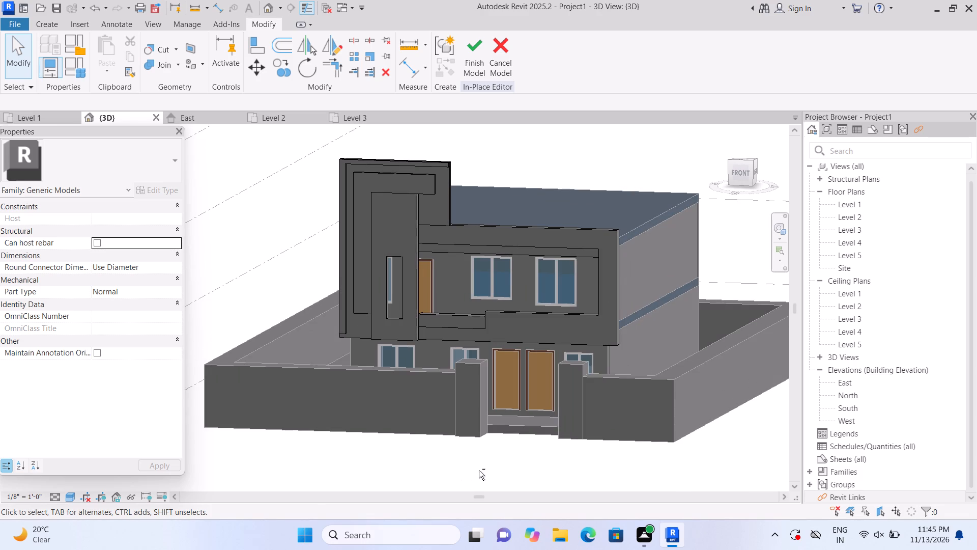
pyautogui.keyDown('shift'); pyautogui.moveTo(477, 471); pyautogui.dragTo(320, 470, button='middle'); pyautogui.keyUp('shift')
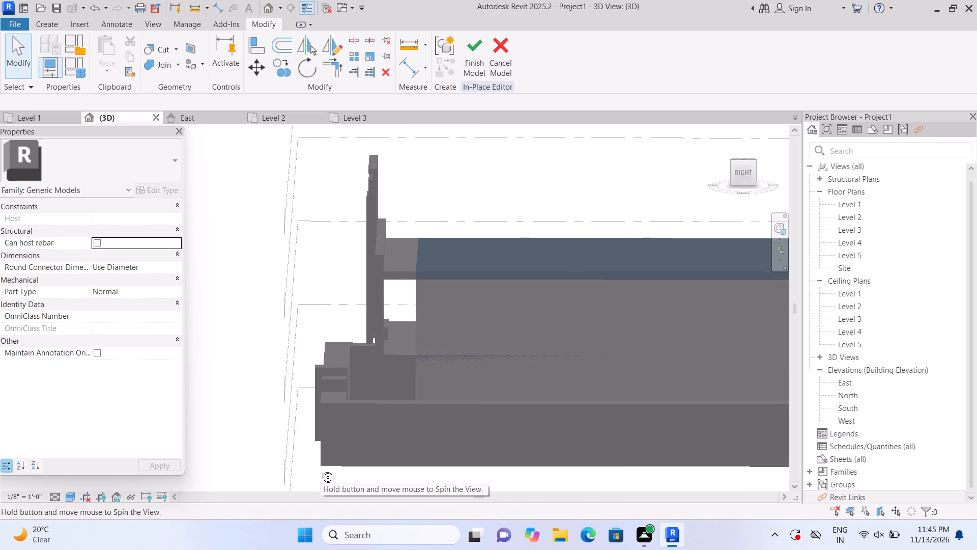
pyautogui.keyDown('shift'); pyautogui.moveTo(320, 470); pyautogui.dragTo(356, 463, button='middle'); pyautogui.keyUp('shift')
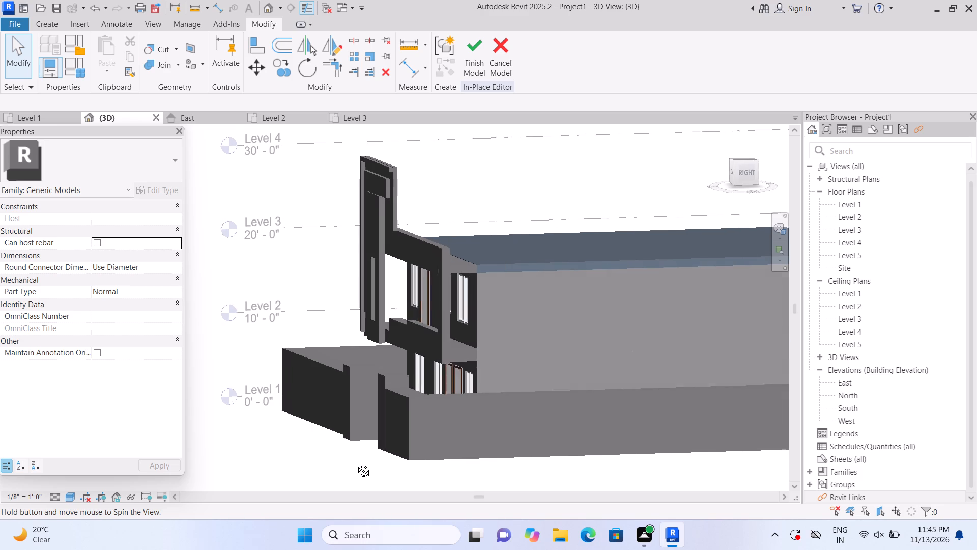
pyautogui.keyDown('shift'); pyautogui.moveTo(356, 463); pyautogui.dragTo(358, 456, button='middle'); pyautogui.keyUp('shift')
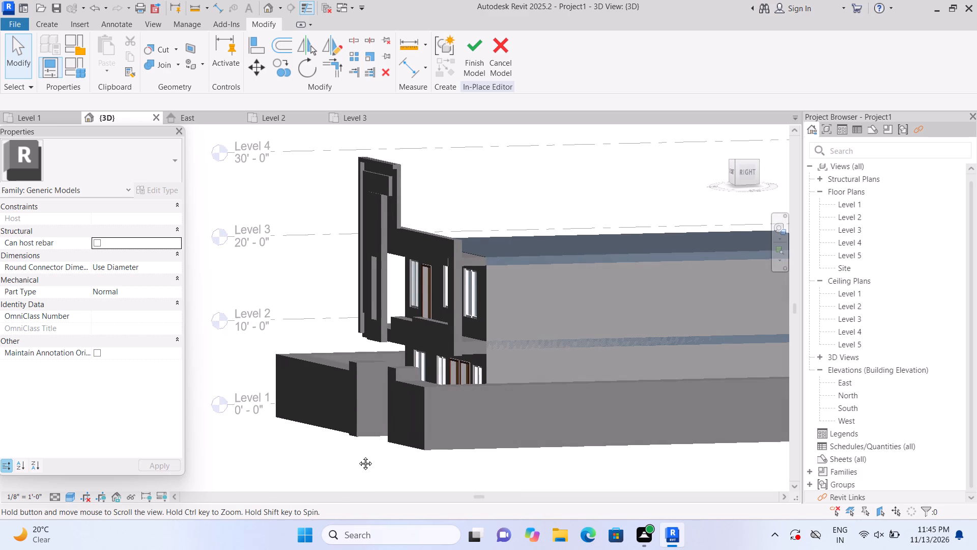
pyautogui.keyDown('shift'); pyautogui.moveTo(358, 456); pyautogui.dragTo(282, 490, button='middle'); pyautogui.keyUp('shift')
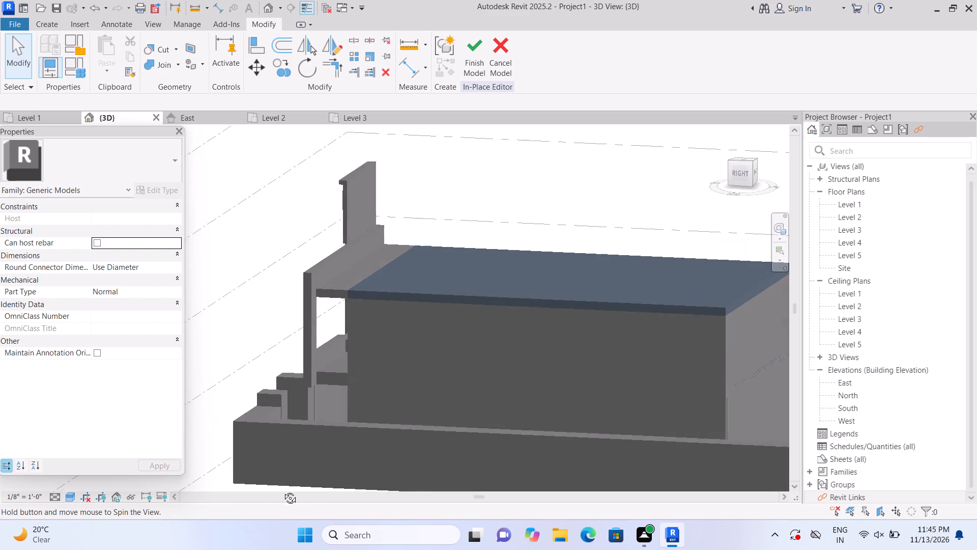
pyautogui.keyDown('shift'); pyautogui.moveTo(282, 490); pyautogui.dragTo(281, 490, button='middle'); pyautogui.keyUp('shift')
pyautogui.scroll(1, 351, 371)
pyautogui.moveTo(351, 371); pyautogui.dragTo(354, 466, button='middle')
pyautogui.scroll(2, 312, 308)
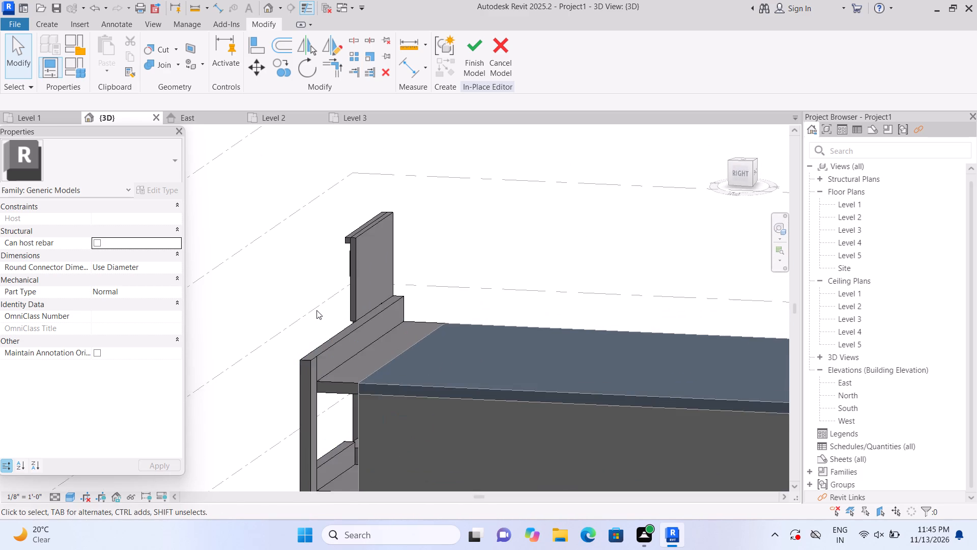
pyautogui.scroll(2, 317, 310)
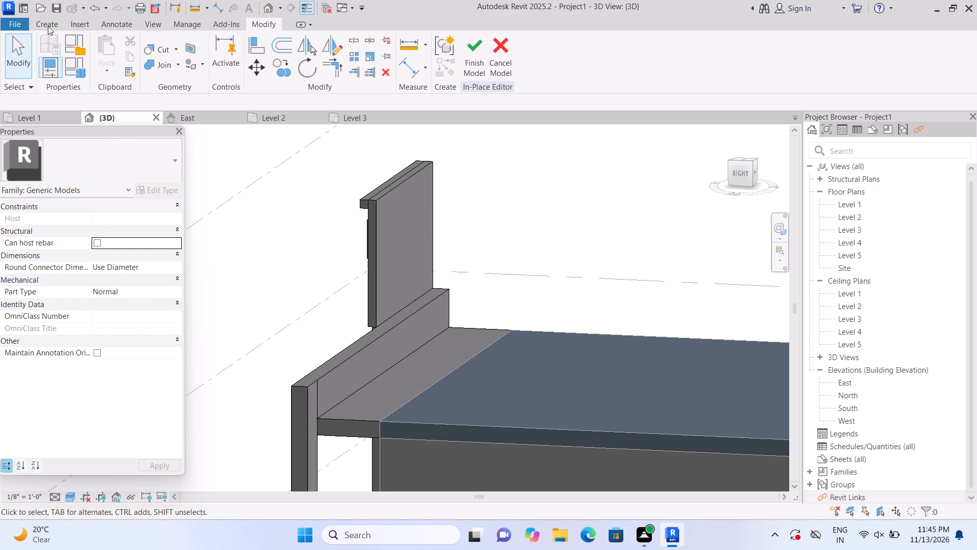
pyautogui.click(48, 23)
pyautogui.doubleClick(106, 50)
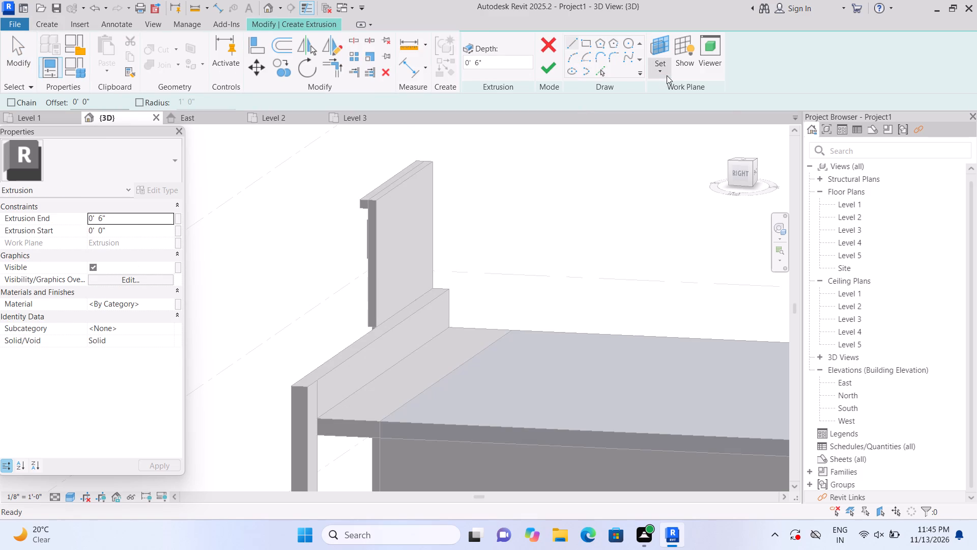
pyautogui.click(665, 73)
pyautogui.click(671, 114)
pyautogui.scroll(4, 267, 359)
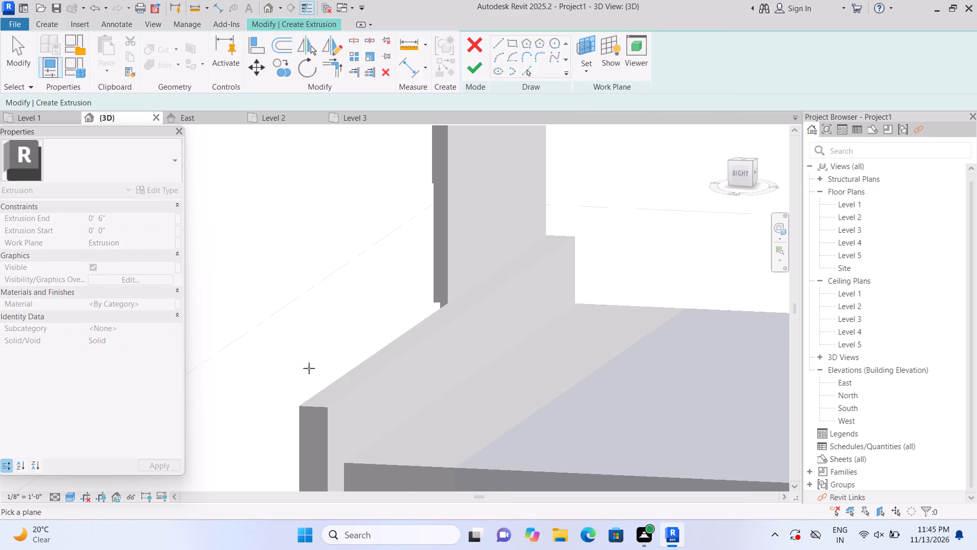
pyautogui.click(338, 392)
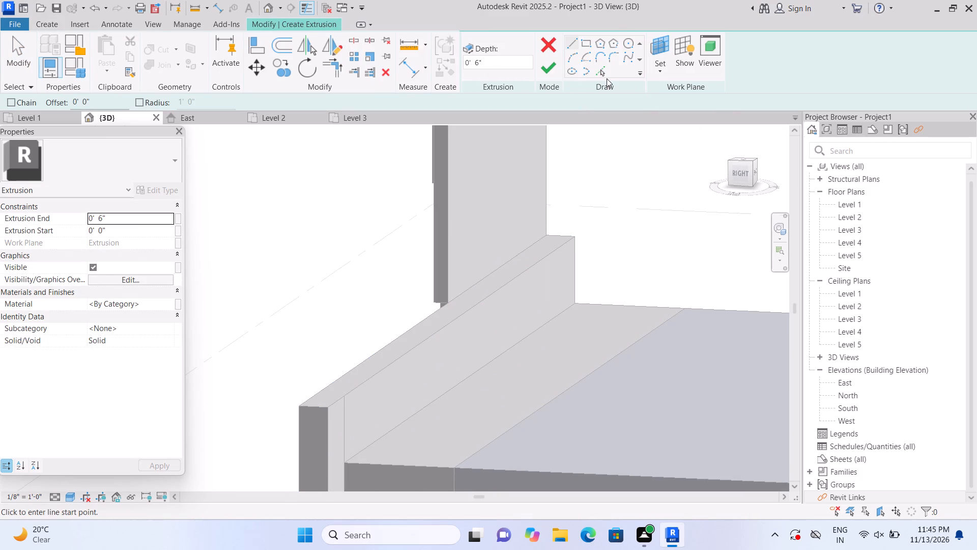
pyautogui.click(588, 45)
pyautogui.scroll(1, 366, 359)
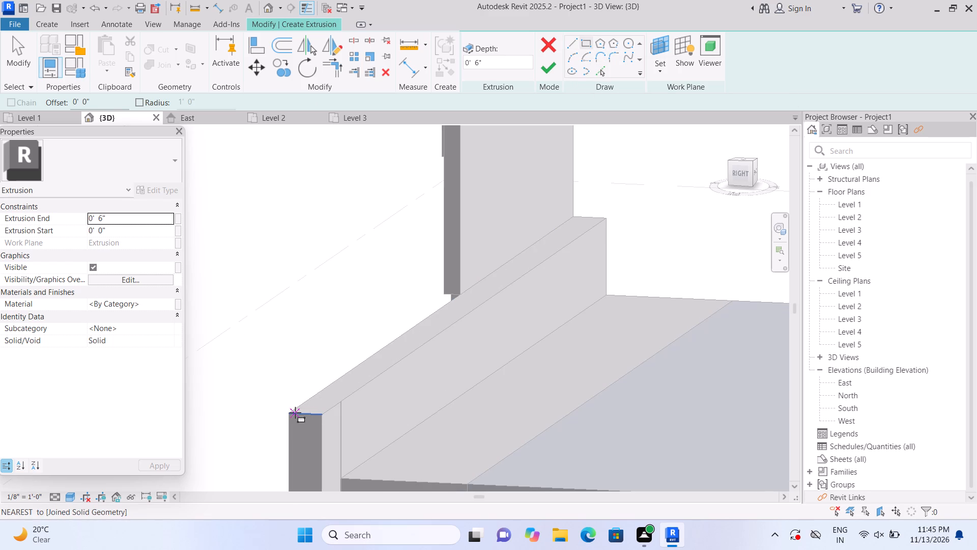
pyautogui.click(295, 413)
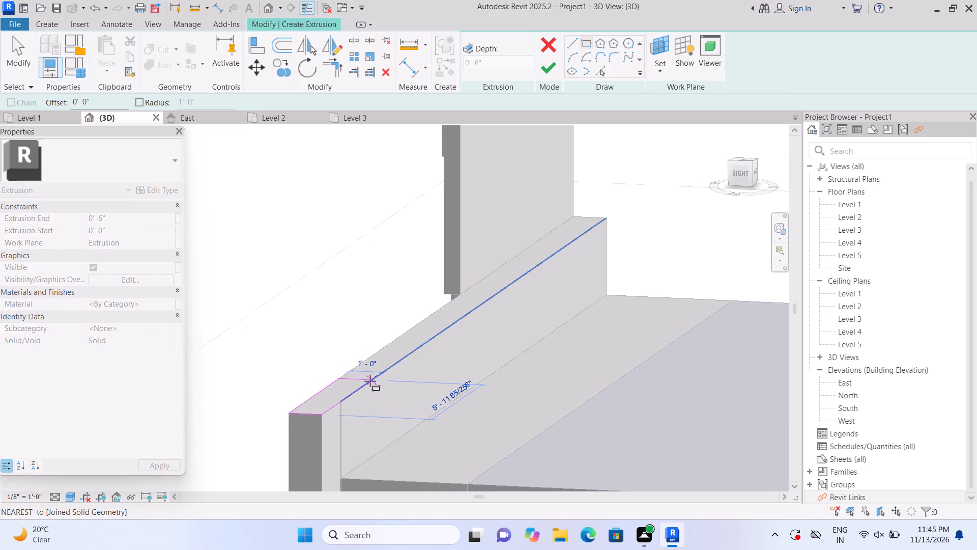
pyautogui.click(370, 381)
pyautogui.click(549, 72)
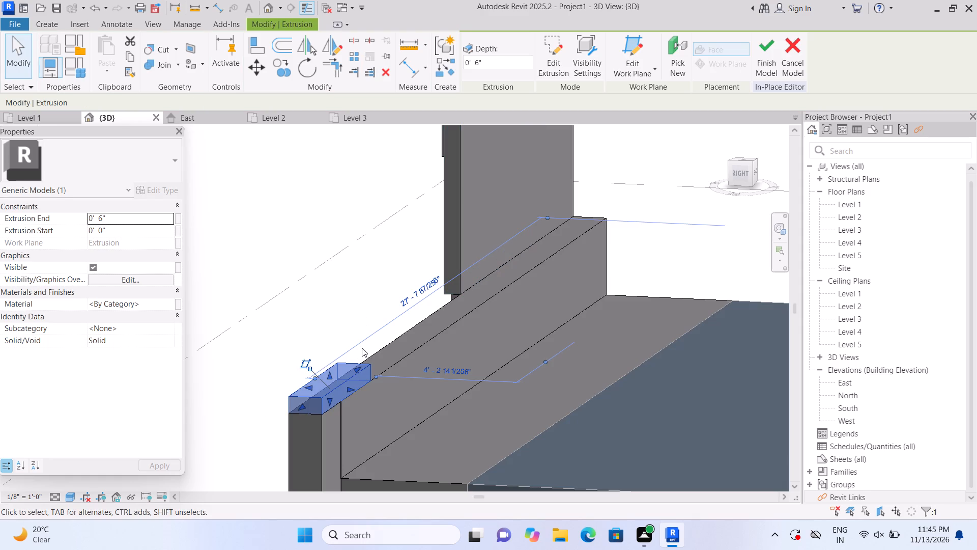
# Stretch the new extrusion upward so it forms a taller end block on the roof parapet.
pyautogui.moveTo(328, 374); pyautogui.dragTo(325, 342)
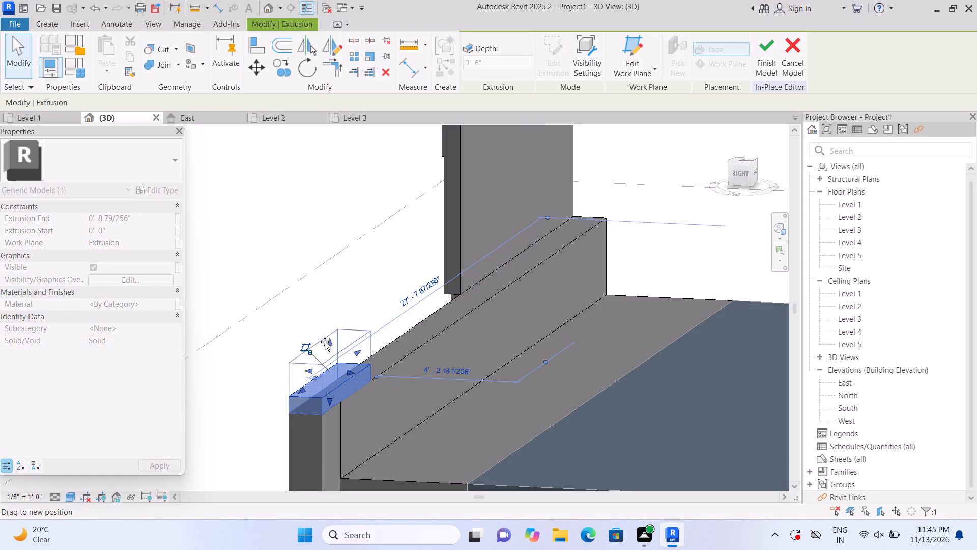
pyautogui.moveTo(325, 342); pyautogui.dragTo(318, 308)
pyautogui.click(318, 308)
pyautogui.click(282, 265)
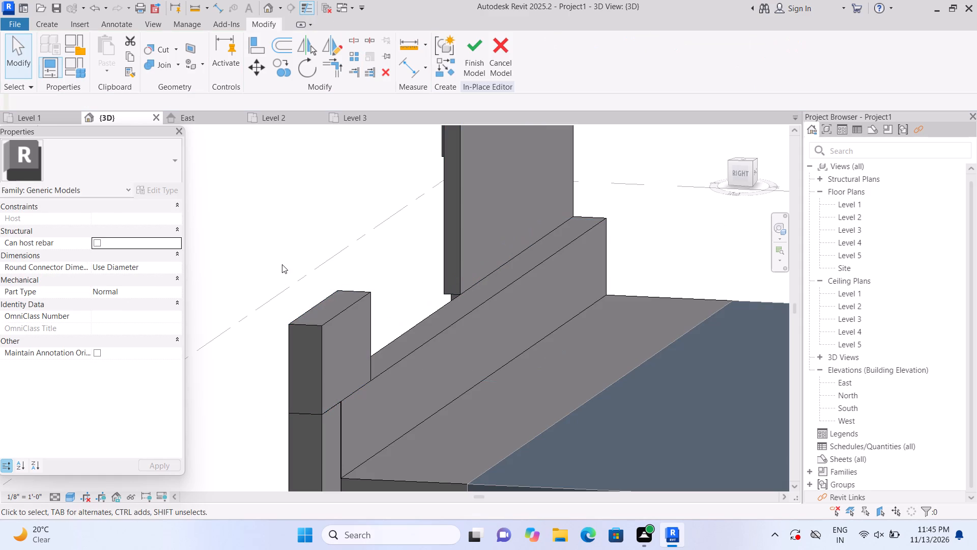
# Open the Level 3 floor plan and finish the in-place façade model.
pyautogui.keyDown('shift'); pyautogui.moveTo(283, 267); pyautogui.dragTo(310, 281, button='middle'); pyautogui.keyUp('shift')
pyautogui.keyDown('shift'); pyautogui.moveTo(318, 283); pyautogui.dragTo(450, 278, button='middle'); pyautogui.keyUp('shift')
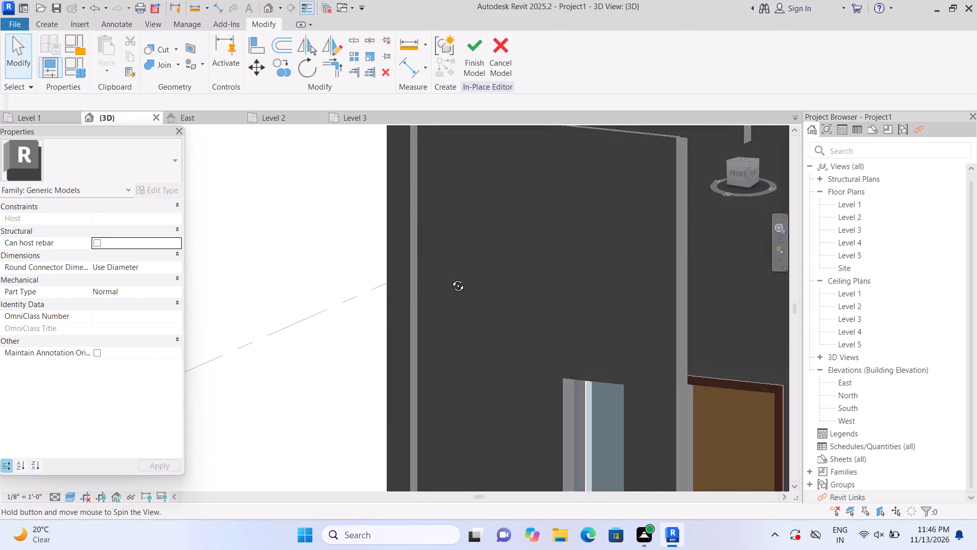
pyautogui.keyDown('shift'); pyautogui.moveTo(450, 278); pyautogui.dragTo(451, 274, button='middle'); pyautogui.keyUp('shift')
pyautogui.scroll(-7, 455, 271)
pyautogui.keyDown('shift'); pyautogui.middleClick(338, 297); pyautogui.keyUp('shift')
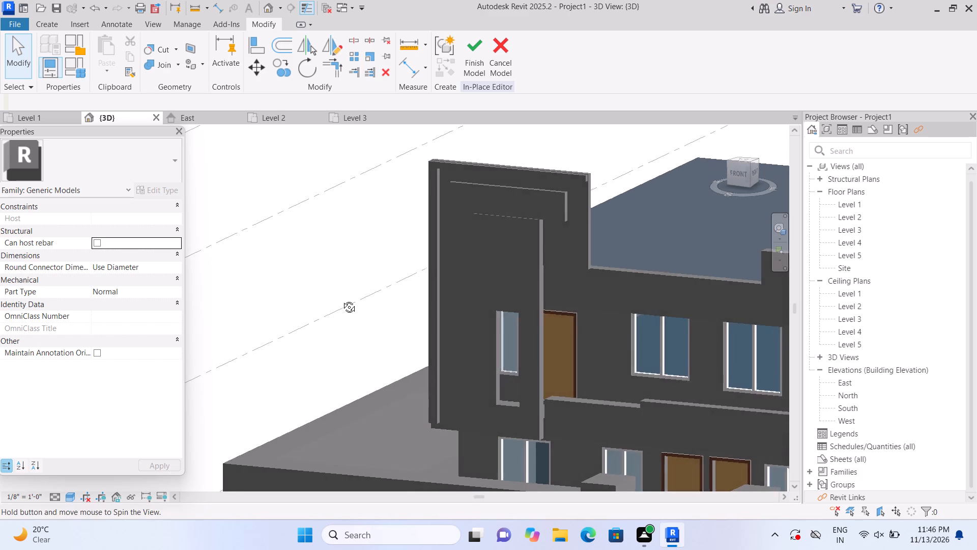
pyautogui.scroll(-4, 338, 290)
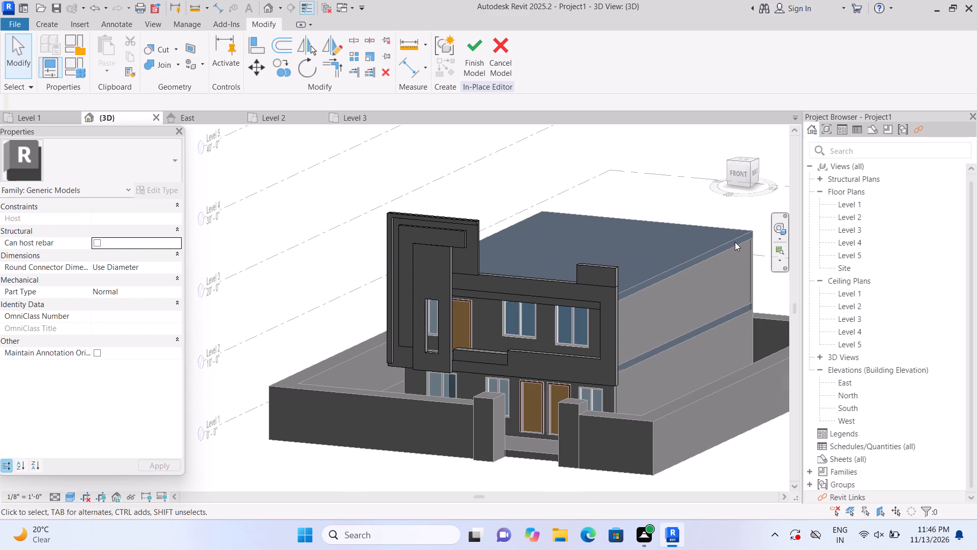
pyautogui.doubleClick(847, 215)
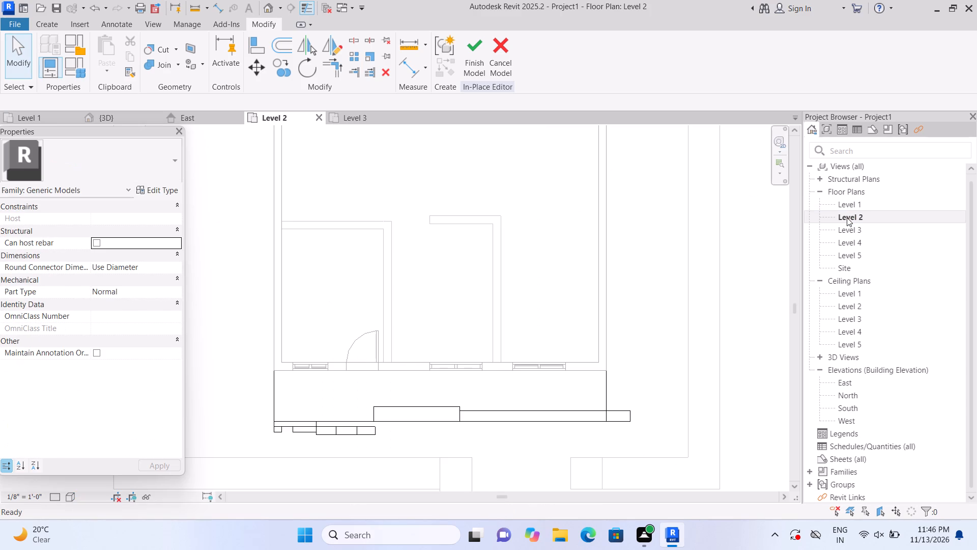
pyautogui.tripleClick(850, 203)
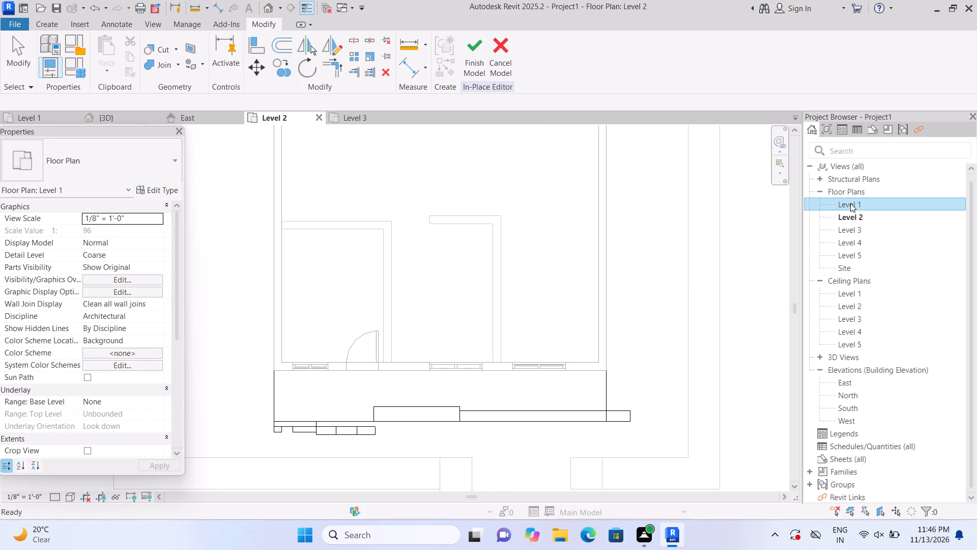
pyautogui.tripleClick(852, 221)
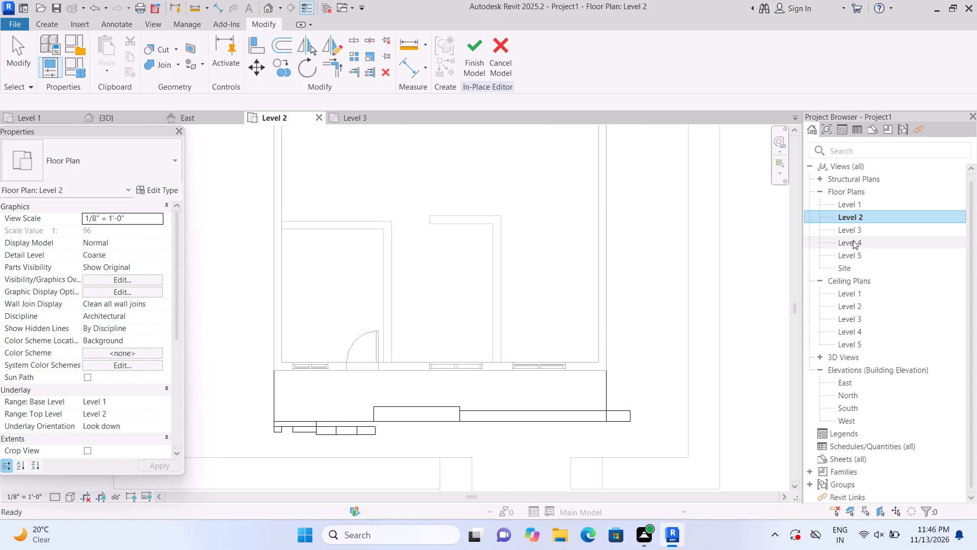
pyautogui.doubleClick(852, 233)
pyautogui.scroll(-4, 732, 305)
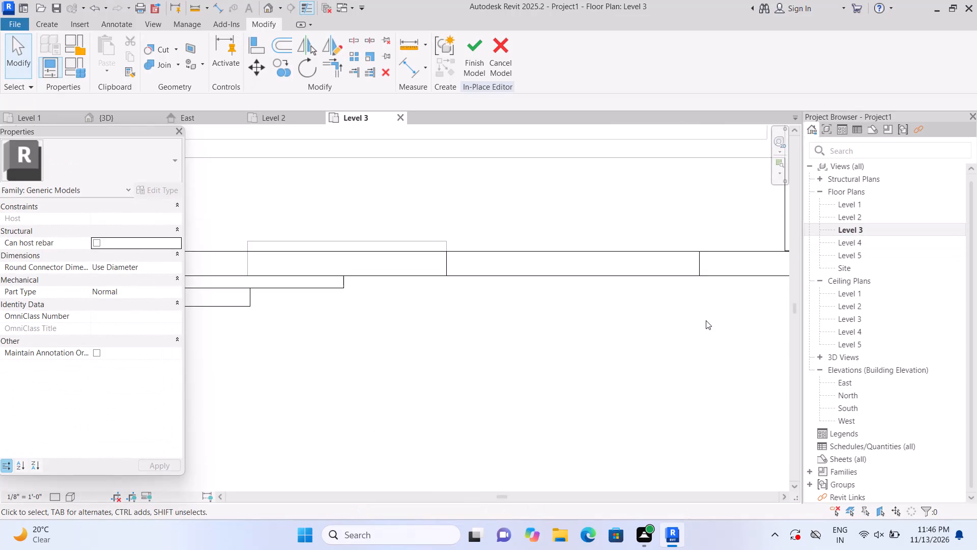
pyautogui.scroll(-6, 706, 320)
pyautogui.moveTo(693, 347); pyautogui.dragTo(559, 360, button='middle')
pyautogui.scroll(4, 559, 360)
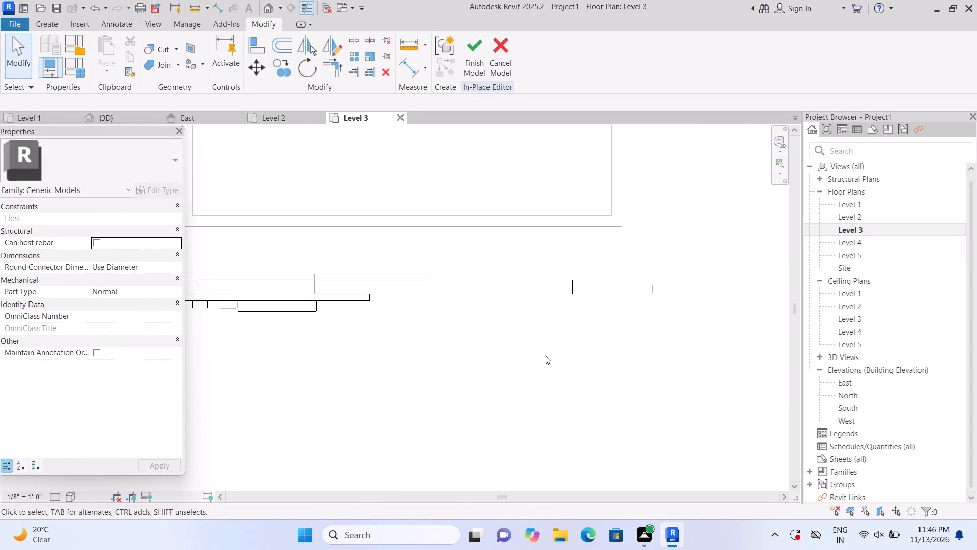
pyautogui.click(476, 69)
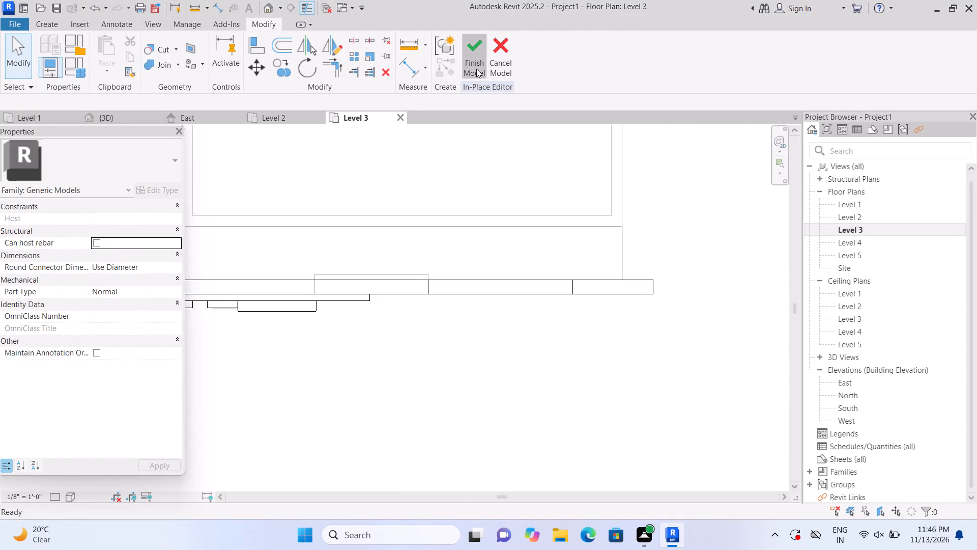
# On Level 3, draw a 10'-high Curtain Wall 1 along the roof parapet's centreline, about 16'-6" from the raised end block toward the tall panel.
pyautogui.click(69, 22)
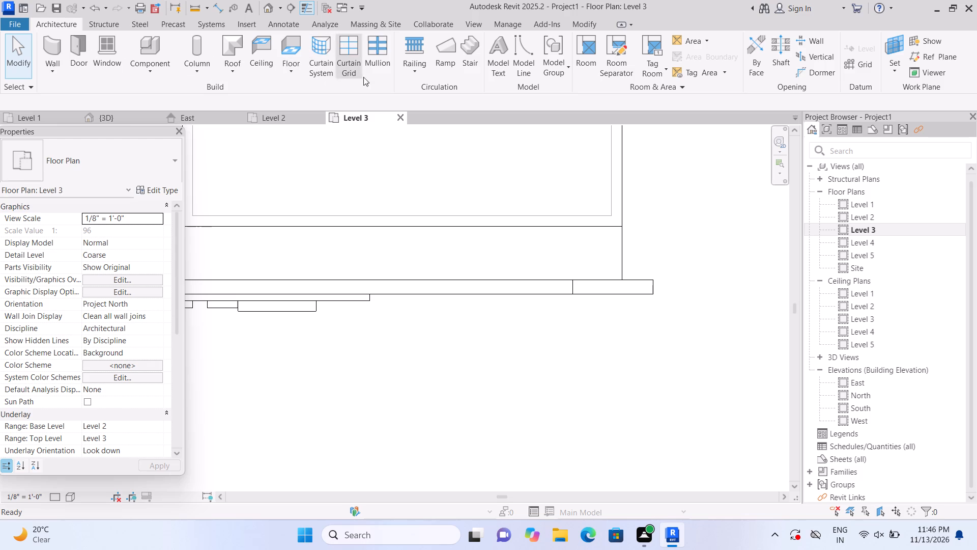
pyautogui.click(54, 53)
pyautogui.scroll(2, 559, 314)
pyautogui.scroll(-3, 547, 309)
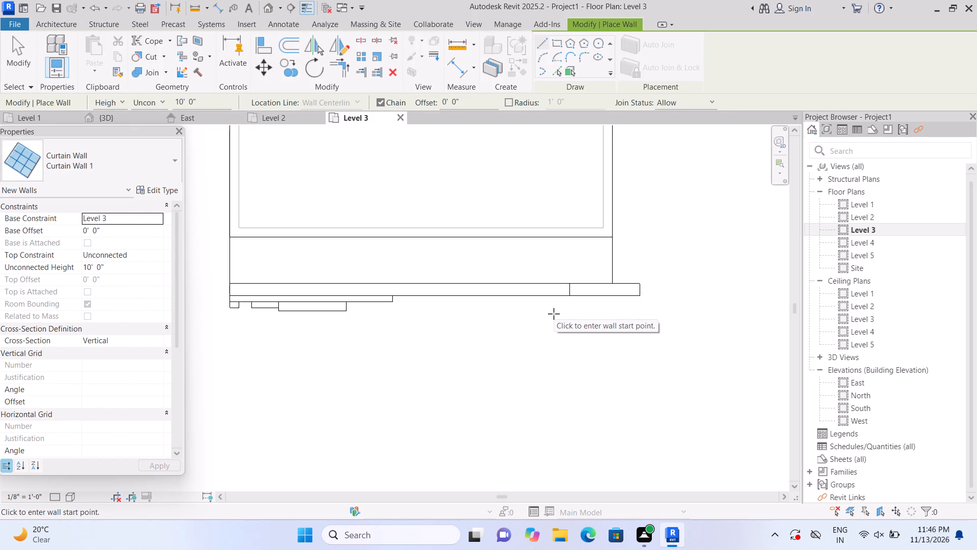
pyautogui.scroll(2, 554, 315)
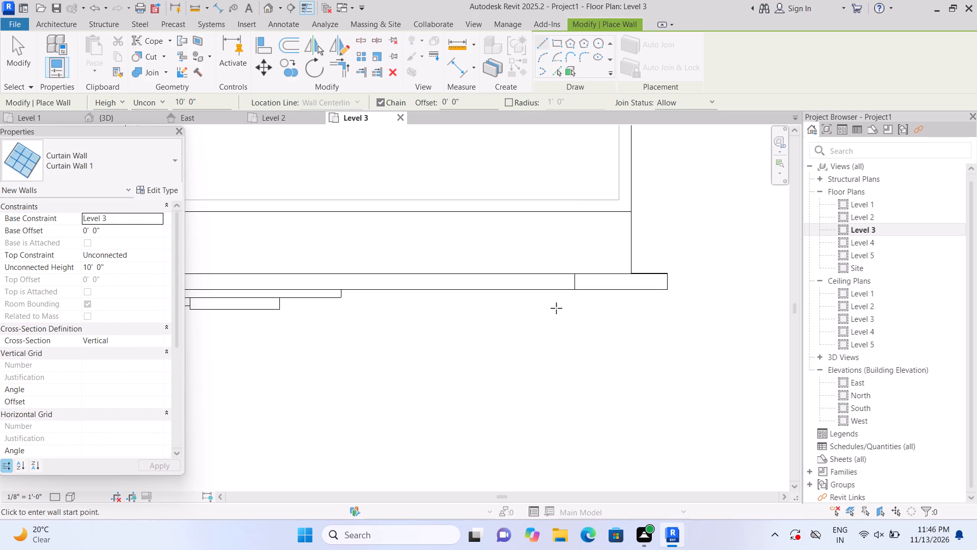
pyautogui.click(571, 282)
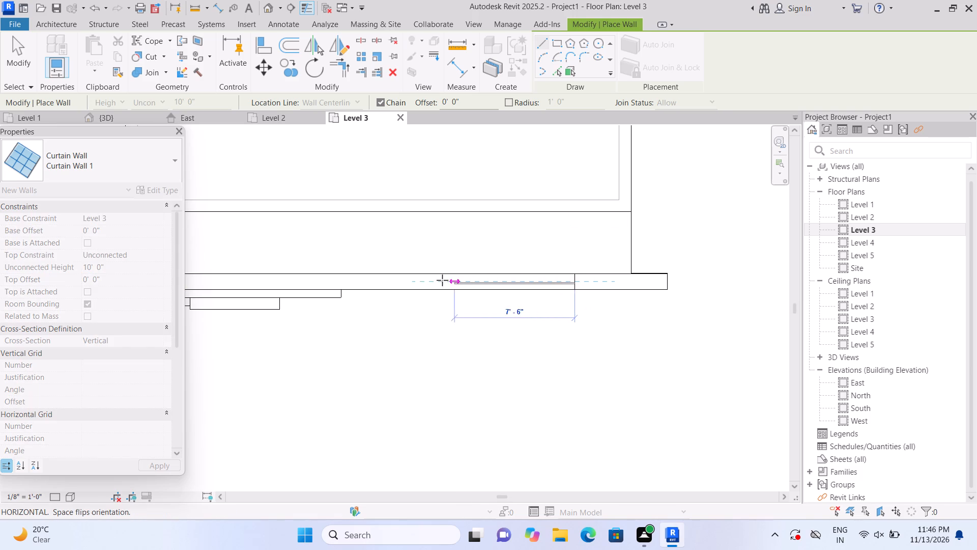
pyautogui.click(310, 281)
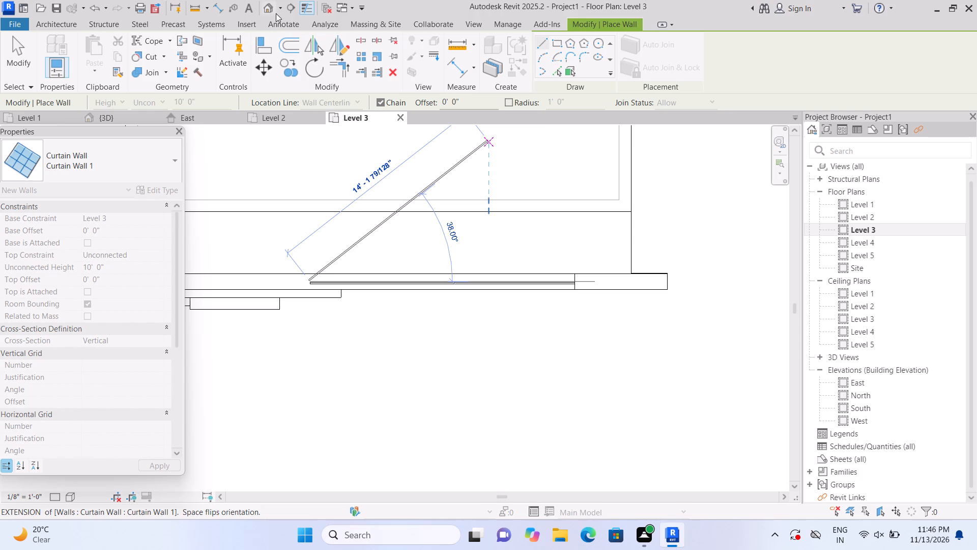
pyautogui.click(262, 4)
pyautogui.scroll(1, 395, 221)
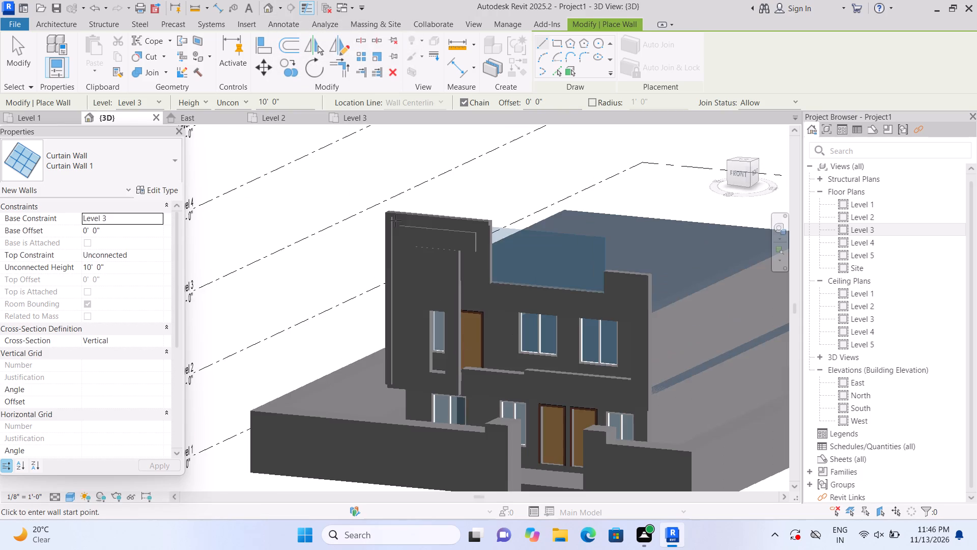
pyautogui.moveTo(405, 222); pyautogui.dragTo(261, 230, button='middle')
pyautogui.scroll(3, 502, 255)
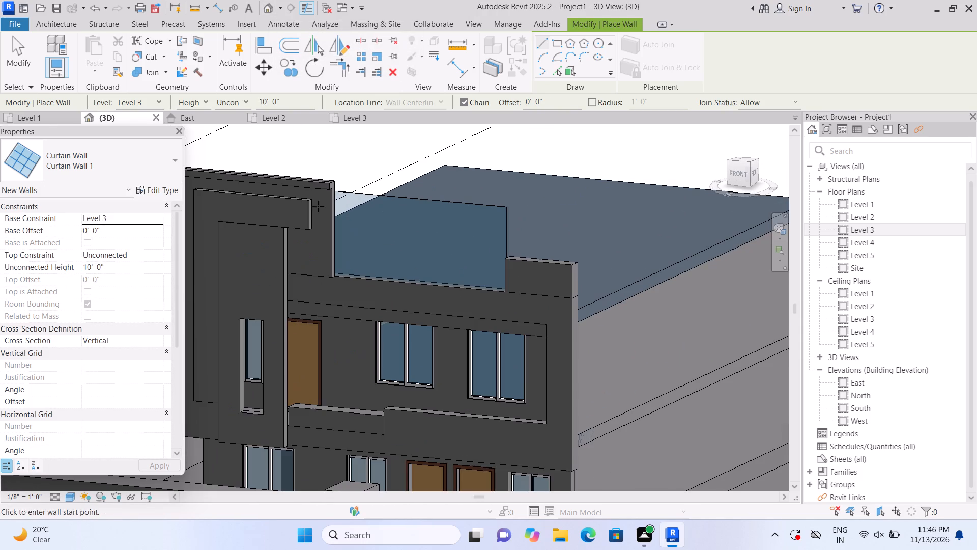
pyautogui.press('Escape')
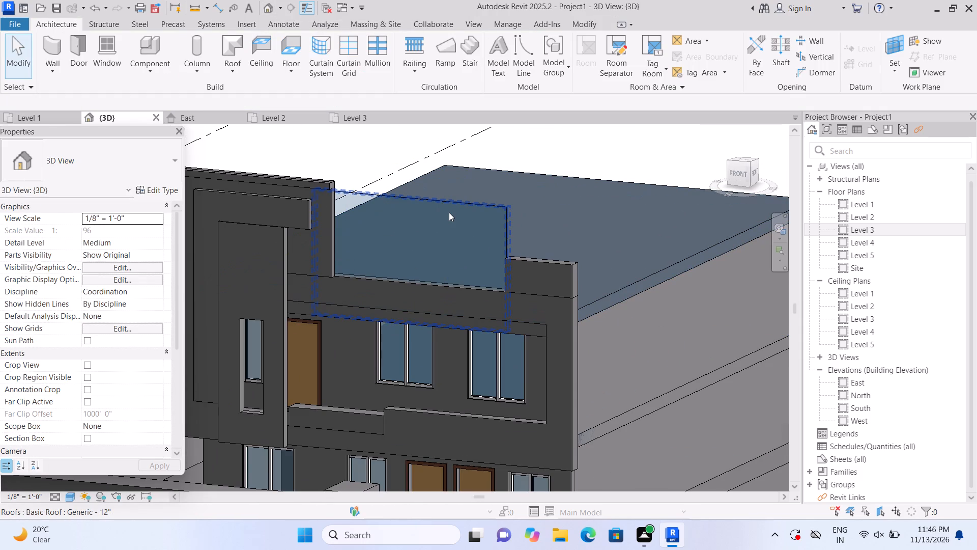
# Raise the base of the roof parapet's curtain wall to about 2'-10" above Level 3, near the parapet's top.
pyautogui.click(449, 212)
pyautogui.scroll(1, 413, 294)
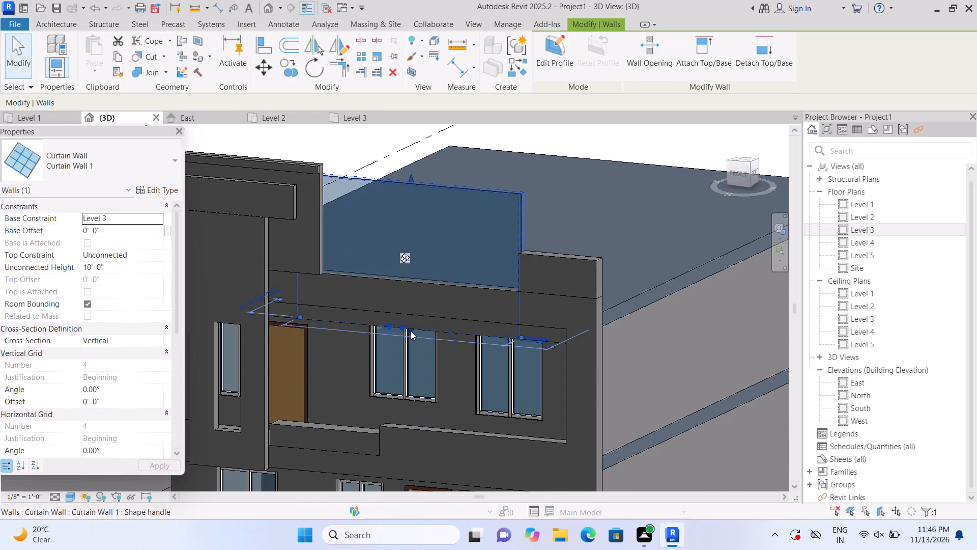
pyautogui.moveTo(411, 331); pyautogui.dragTo(409, 297)
pyautogui.click(409, 297)
pyautogui.scroll(1, 410, 326)
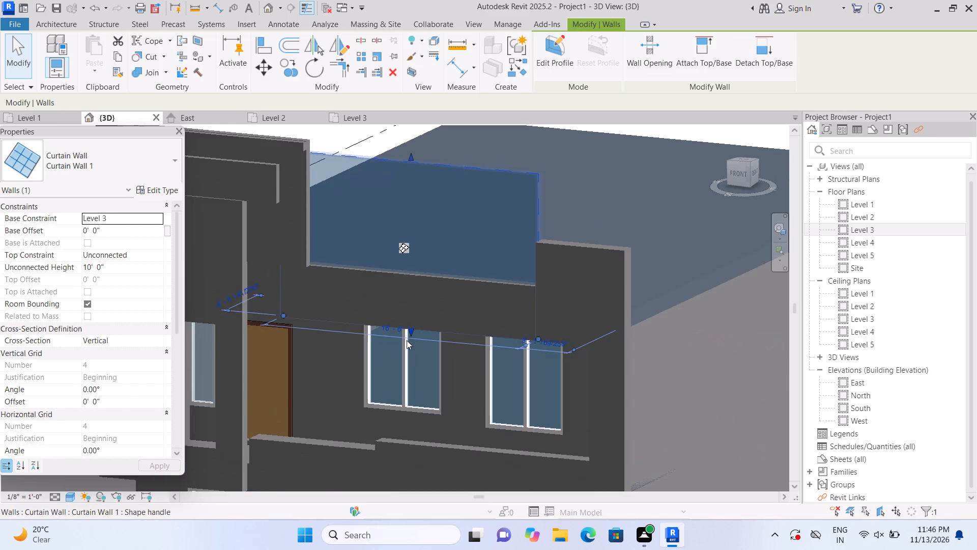
pyautogui.scroll(4, 406, 342)
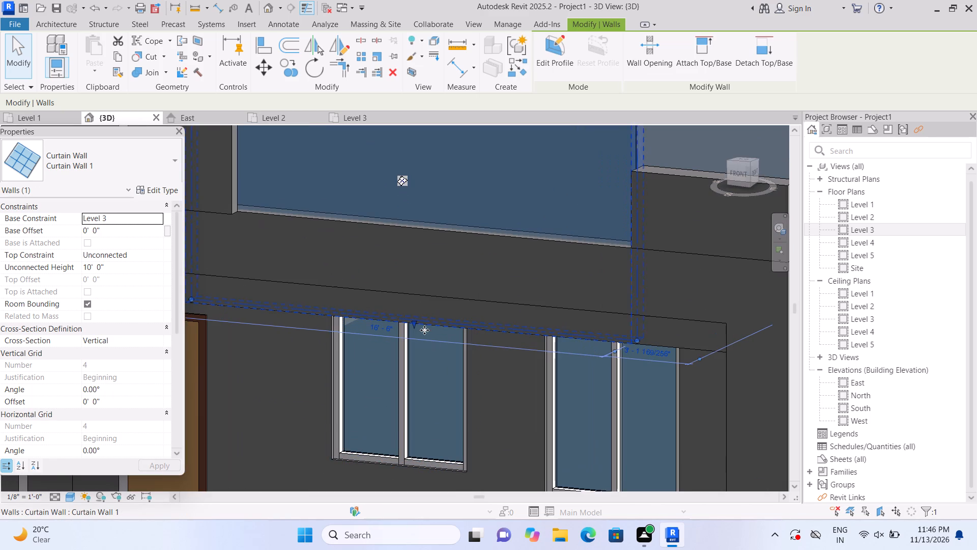
pyautogui.moveTo(413, 323); pyautogui.dragTo(421, 262)
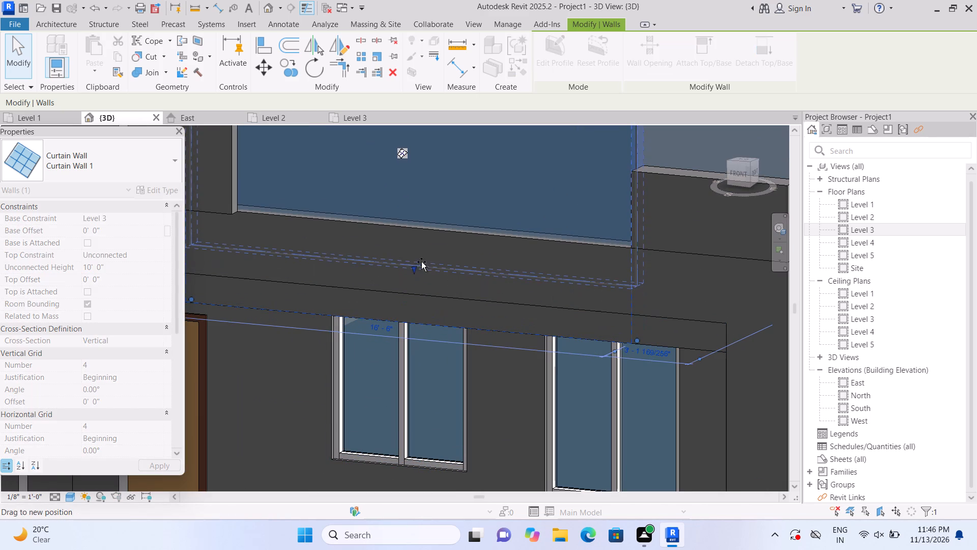
pyautogui.moveTo(421, 262); pyautogui.dragTo(426, 240)
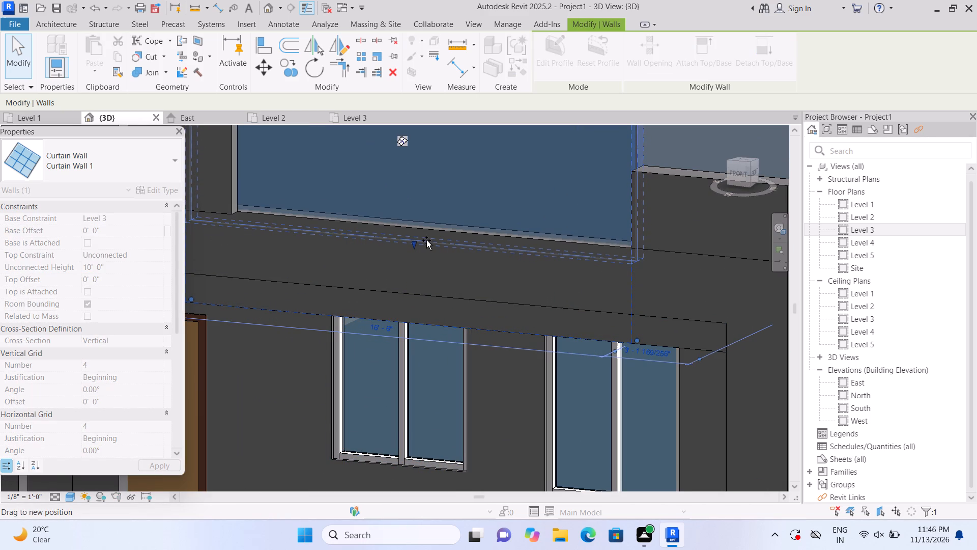
pyautogui.moveTo(426, 240); pyautogui.dragTo(428, 238)
# Lower the curtain wall's top edge to make a glass railing about 2'-11" high, roughly level with the raised end block.
pyautogui.scroll(-6, 435, 273)
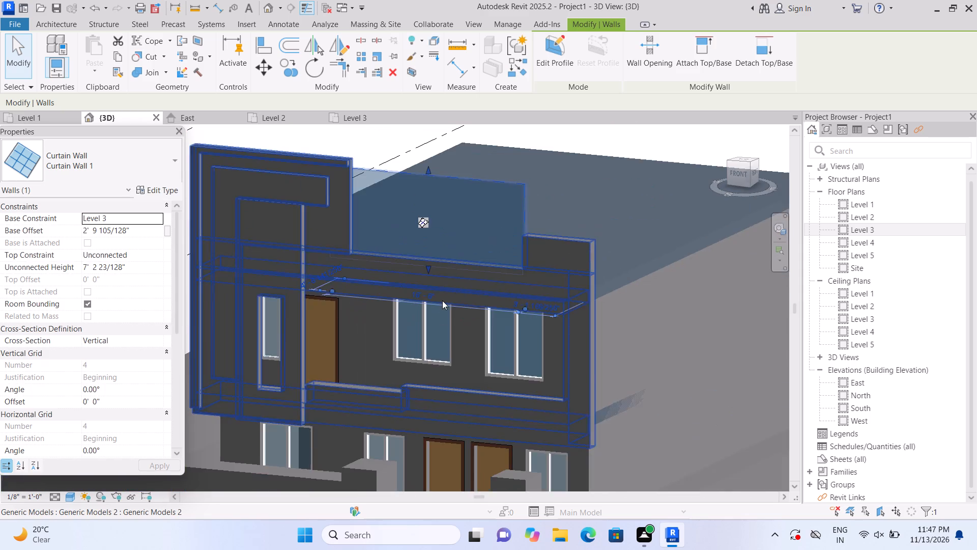
pyautogui.scroll(-1, 442, 302)
pyautogui.scroll(5, 451, 219)
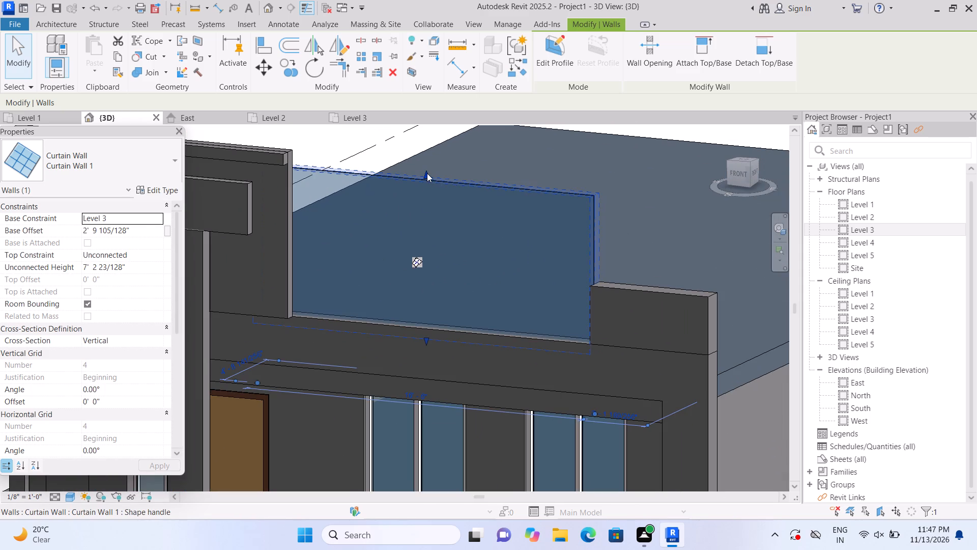
pyautogui.moveTo(427, 173); pyautogui.dragTo(435, 232)
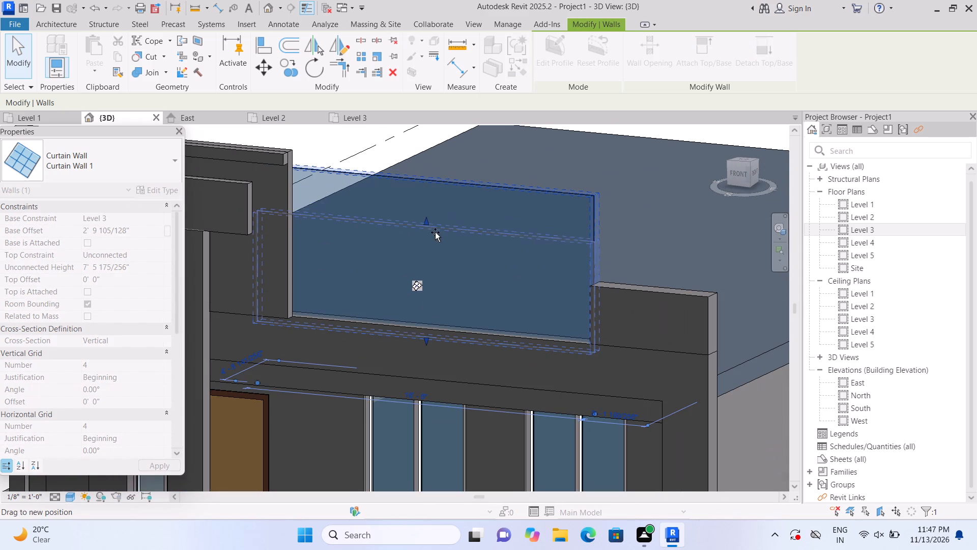
pyautogui.moveTo(435, 232); pyautogui.dragTo(436, 271)
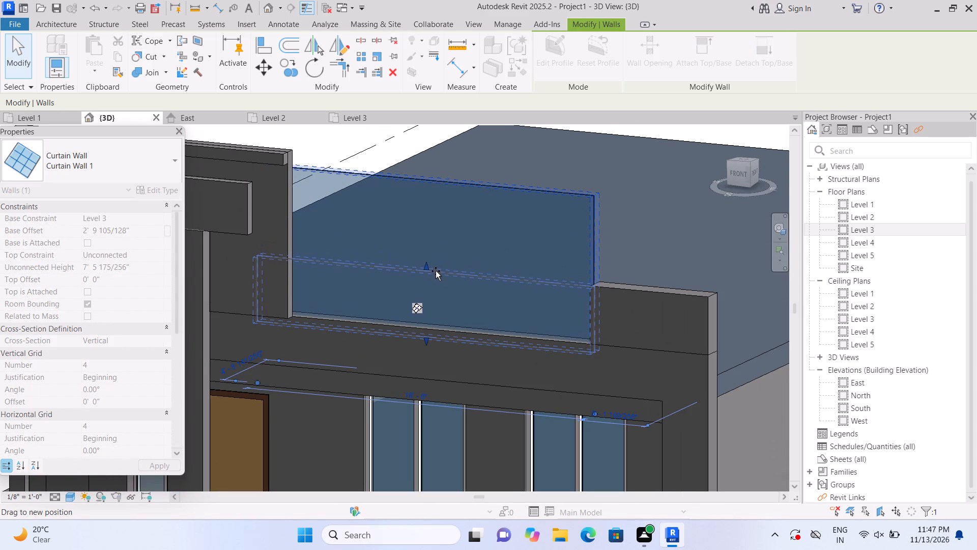
pyautogui.moveTo(436, 271); pyautogui.dragTo(435, 273)
pyautogui.click(435, 272)
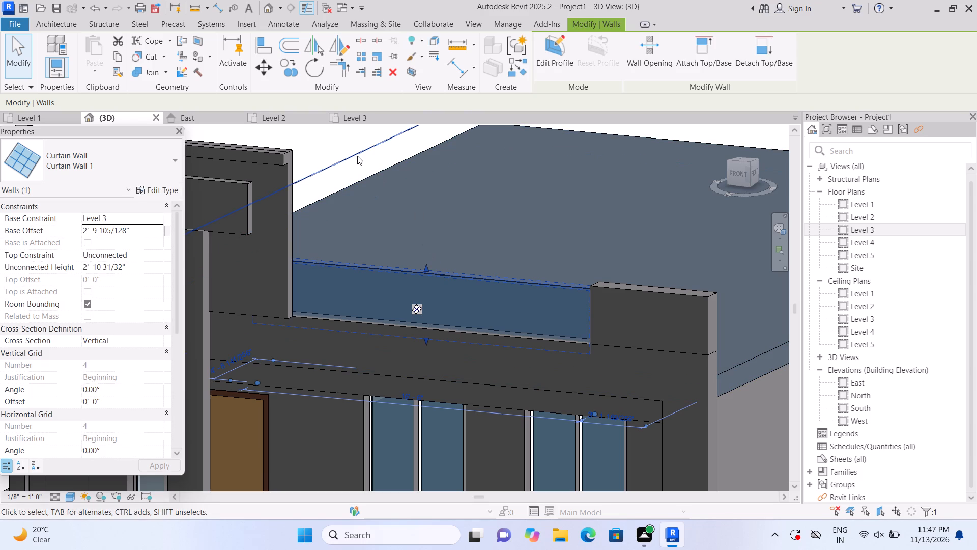
pyautogui.click(329, 152)
# Place a 2.5" x 5" rectangular mullion along the top edge of the parapet's glass railing.
pyautogui.scroll(-1, 331, 153)
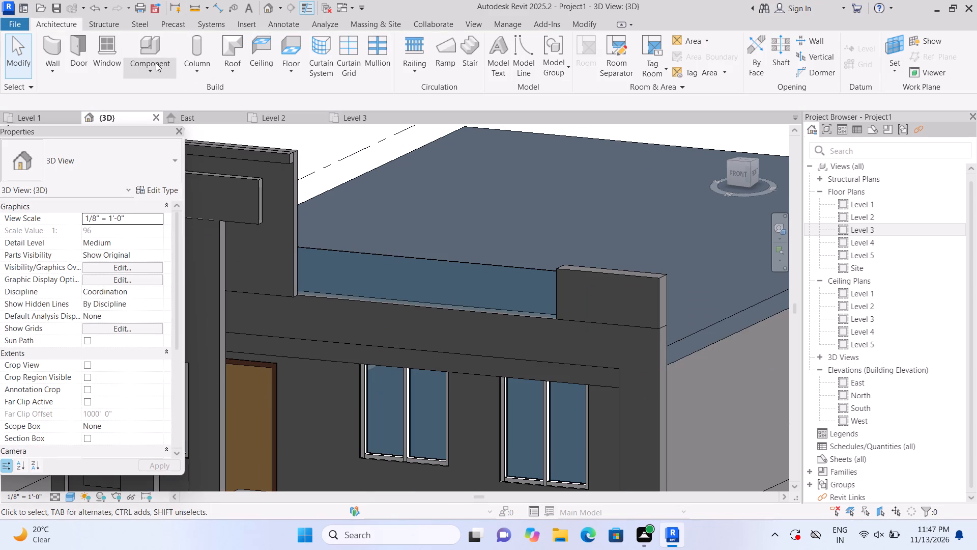
pyautogui.doubleClick(348, 64)
pyautogui.click(65, 24)
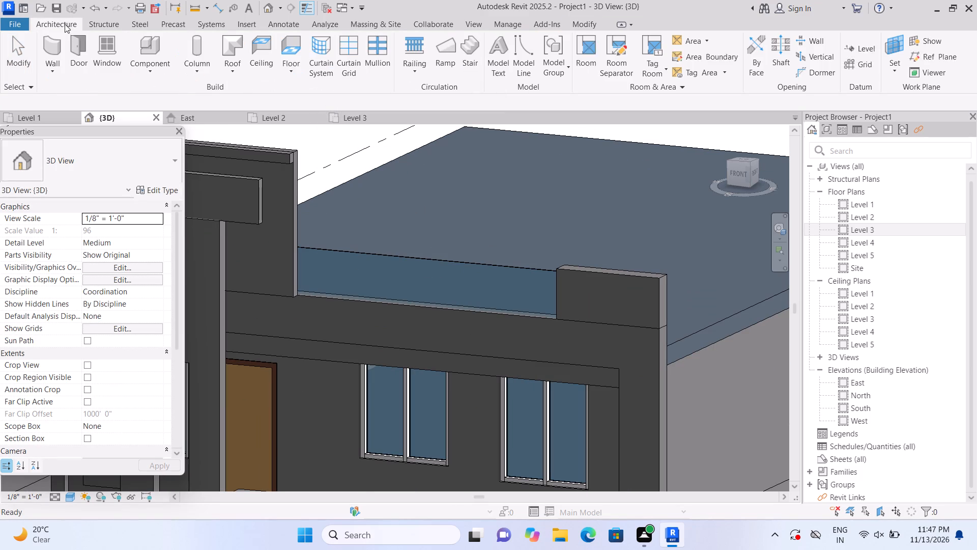
pyautogui.click(366, 71)
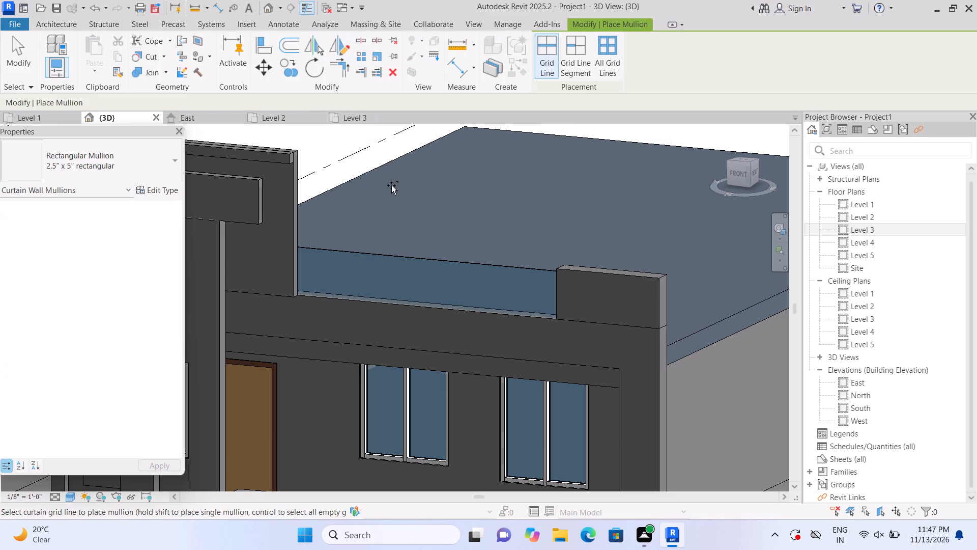
pyautogui.click(409, 260)
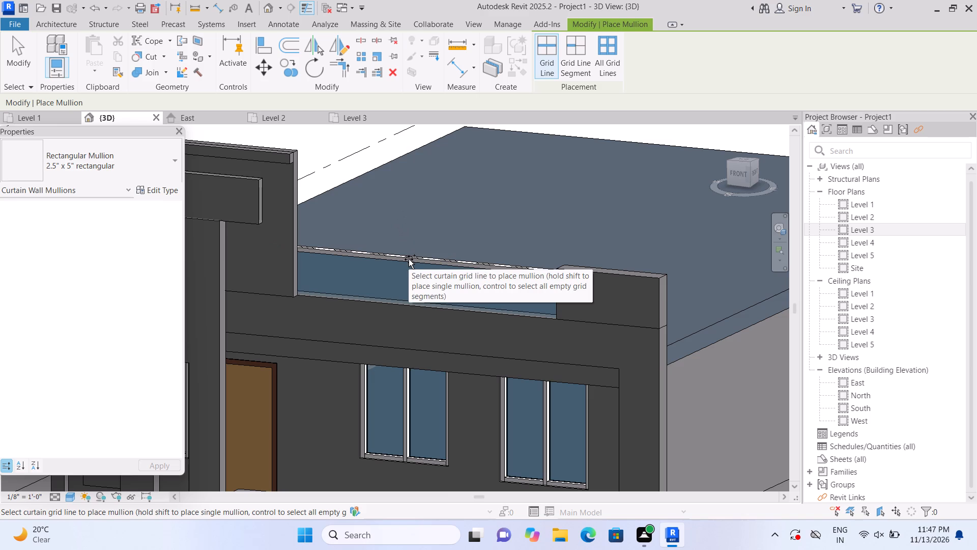
pyautogui.scroll(1, 441, 281)
pyautogui.scroll(-6, 475, 285)
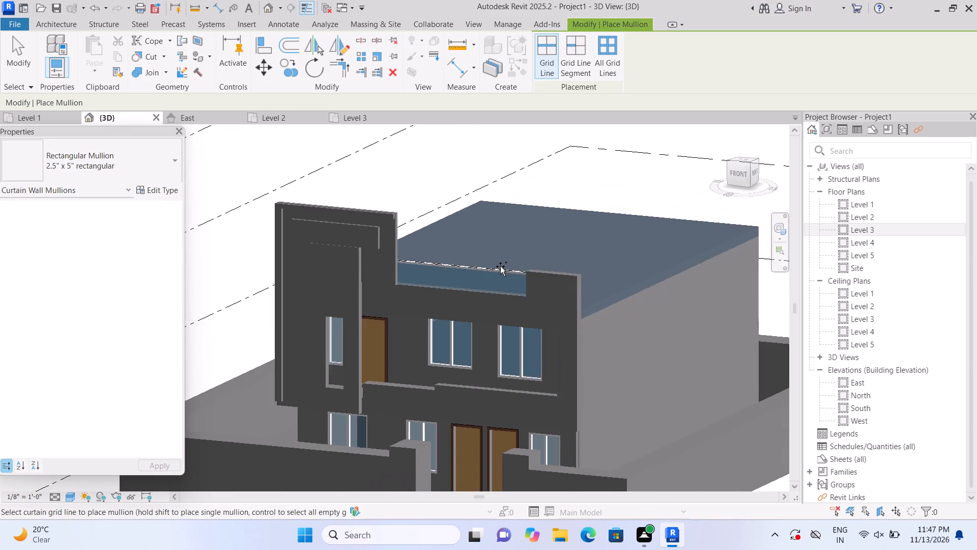
pyautogui.scroll(-1, 500, 265)
pyautogui.press('Escape')
# Examine the building's front façade, focusing on the upper-storey windows and the recessed balcony's side opening.
pyautogui.moveTo(289, 265); pyautogui.dragTo(310, 223, button='middle')
pyautogui.scroll(-1, 309, 219)
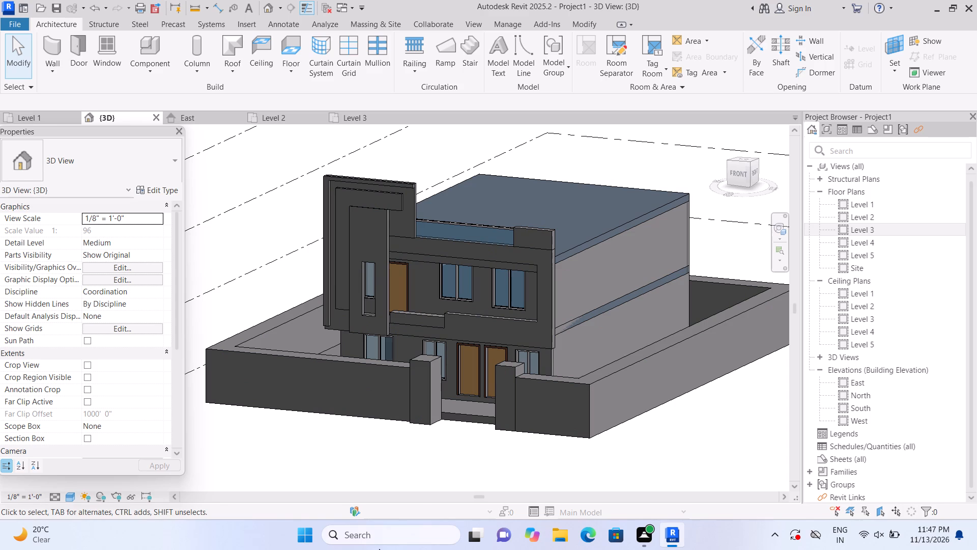
pyautogui.moveTo(374, 510); pyautogui.dragTo(368, 549, button='middle')
pyautogui.scroll(6, 571, 288)
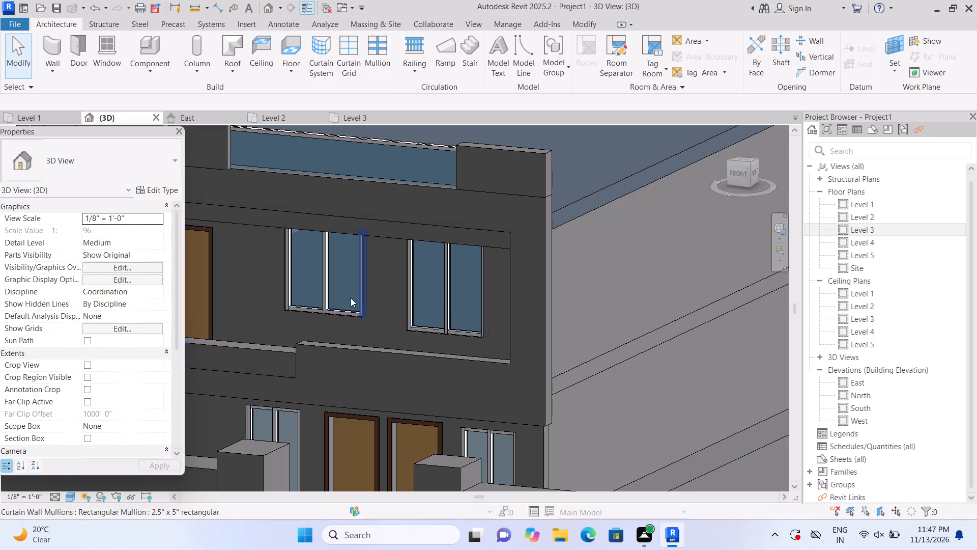
pyautogui.keyDown('shift'); pyautogui.moveTo(358, 305); pyautogui.dragTo(433, 335, button='middle'); pyautogui.keyUp('shift')
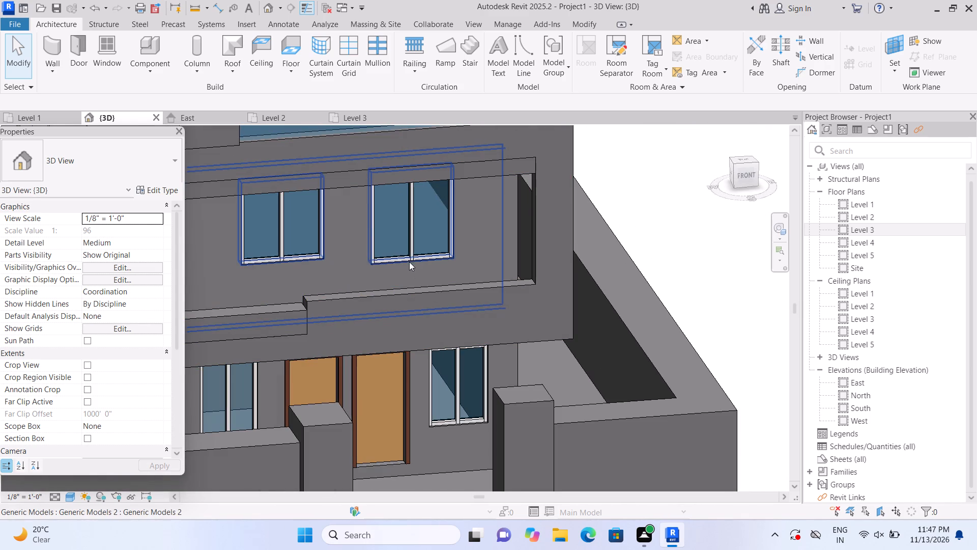
pyautogui.moveTo(409, 260); pyautogui.dragTo(410, 372, button='middle')
pyautogui.scroll(4, 497, 367)
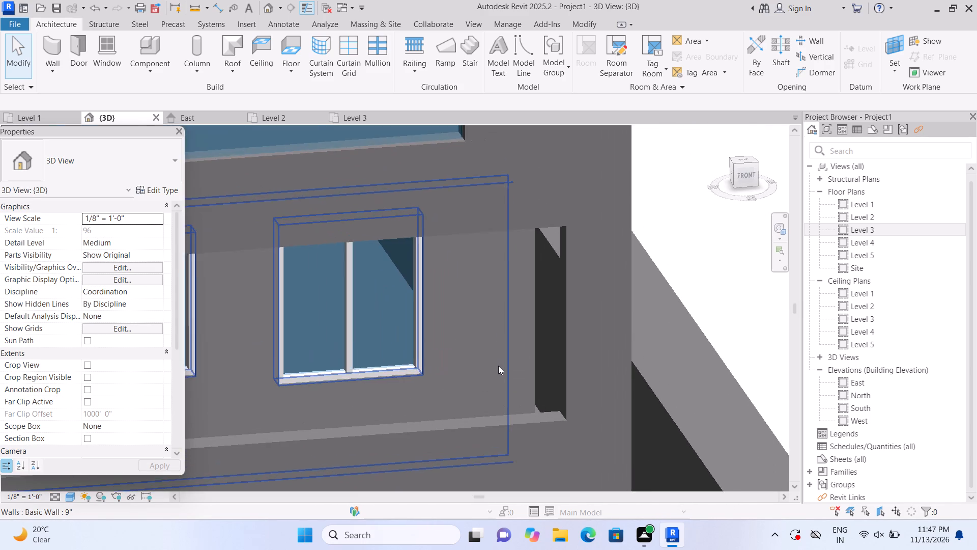
pyautogui.scroll(1, 498, 366)
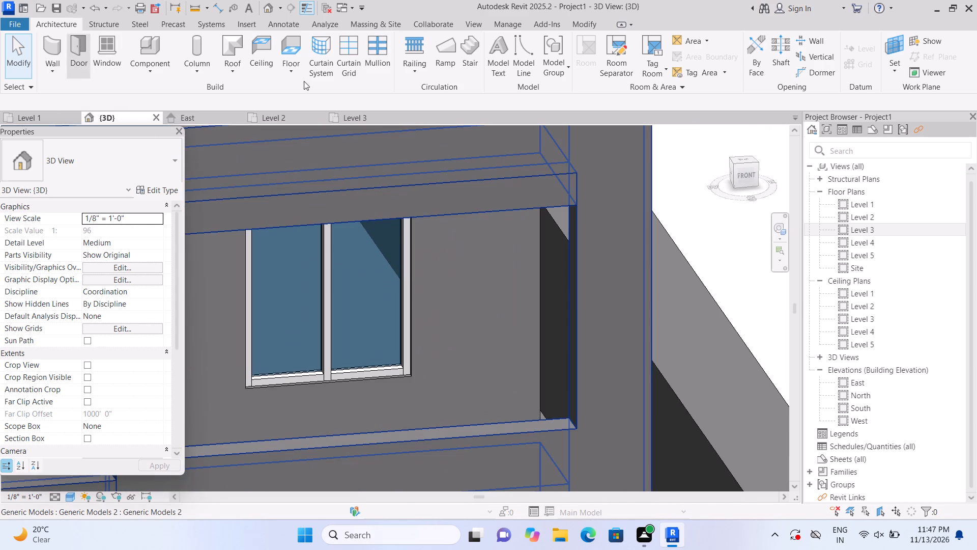
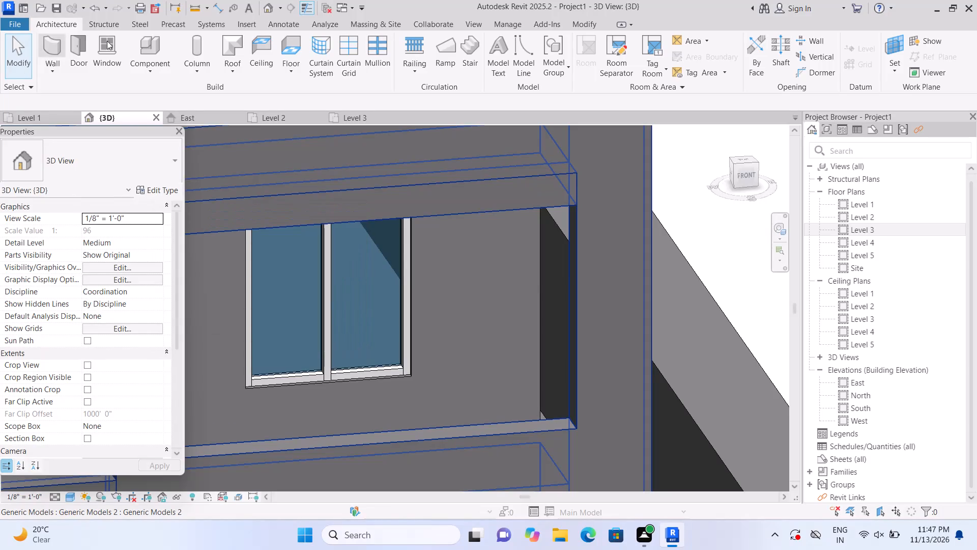
# Start an in-place model in the Generic Models category, keeping the suggested name.
pyautogui.click(154, 69)
pyautogui.click(165, 116)
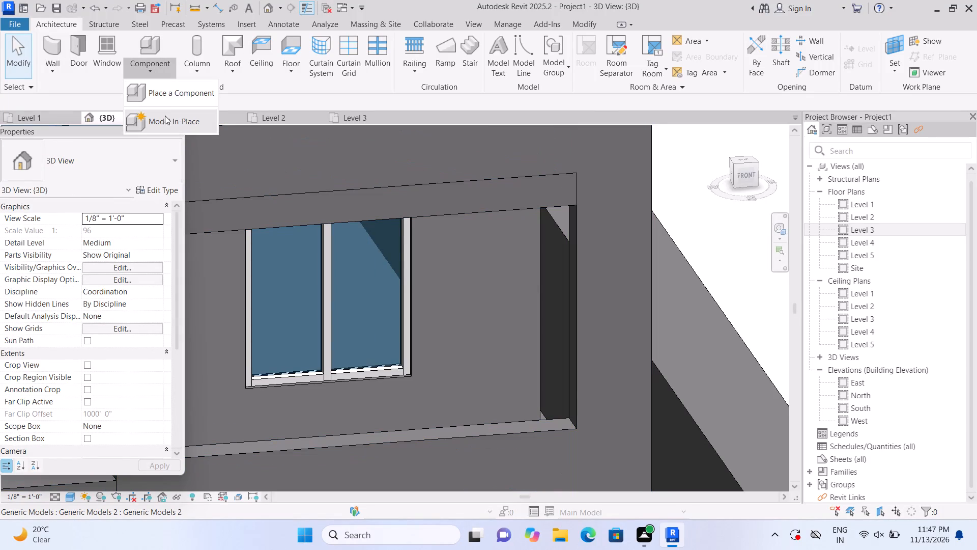
pyautogui.scroll(-8, 448, 214)
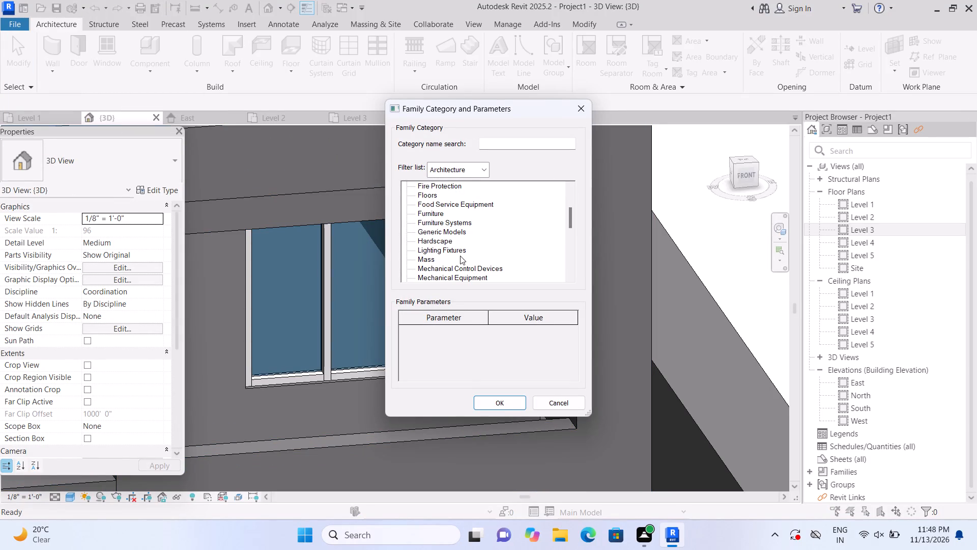
pyautogui.click(446, 229)
pyautogui.click(512, 398)
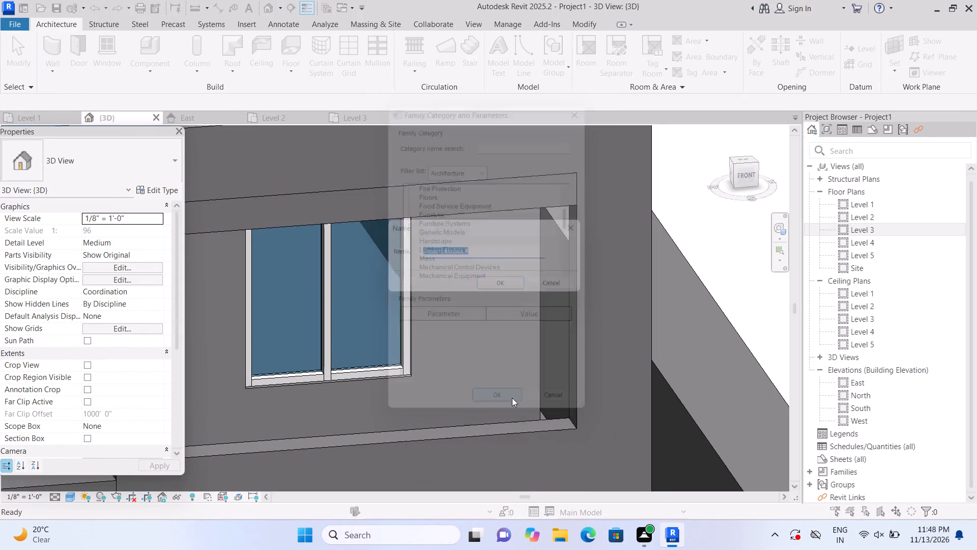
pyautogui.click(504, 289)
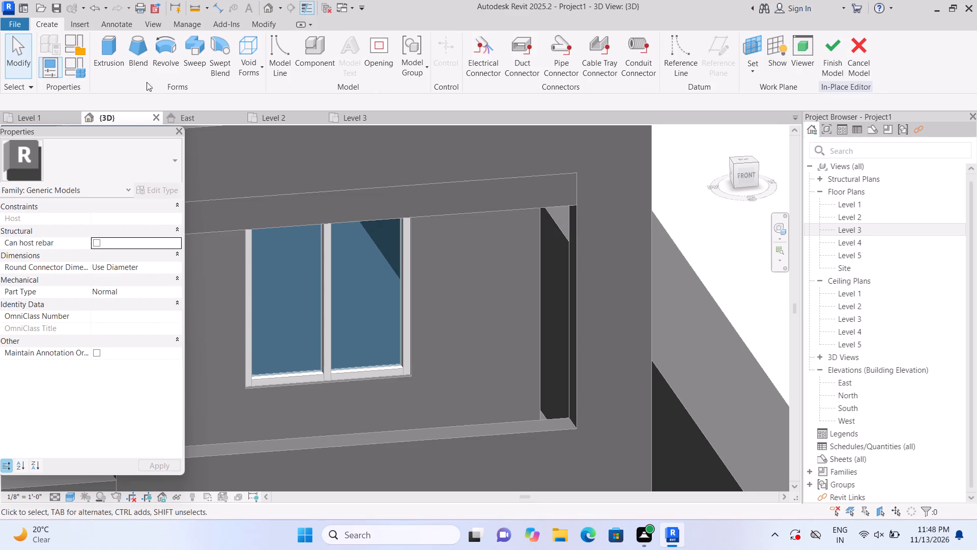
# Start a solid extrusion and set its work plane to the top face of the upper-floor front ledge.
pyautogui.click(119, 68)
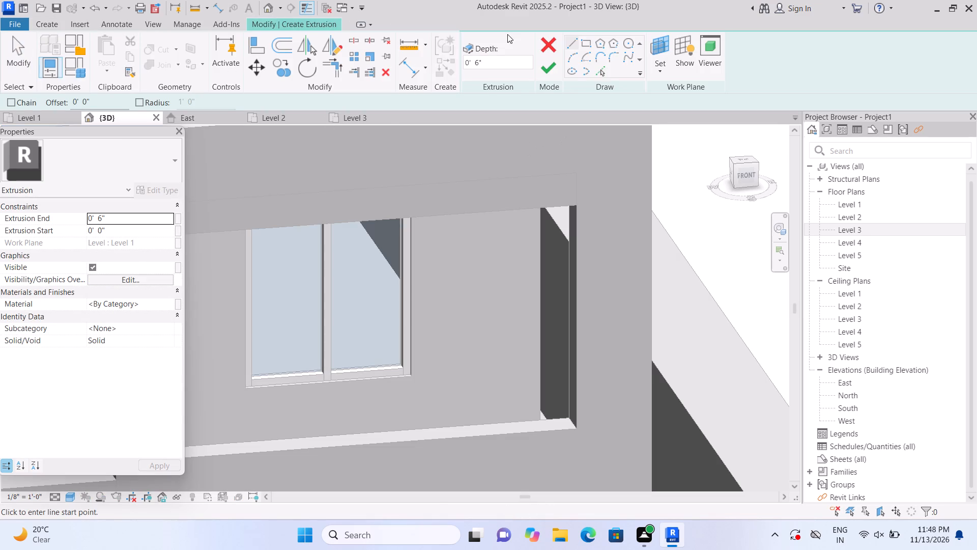
pyautogui.doubleClick(661, 76)
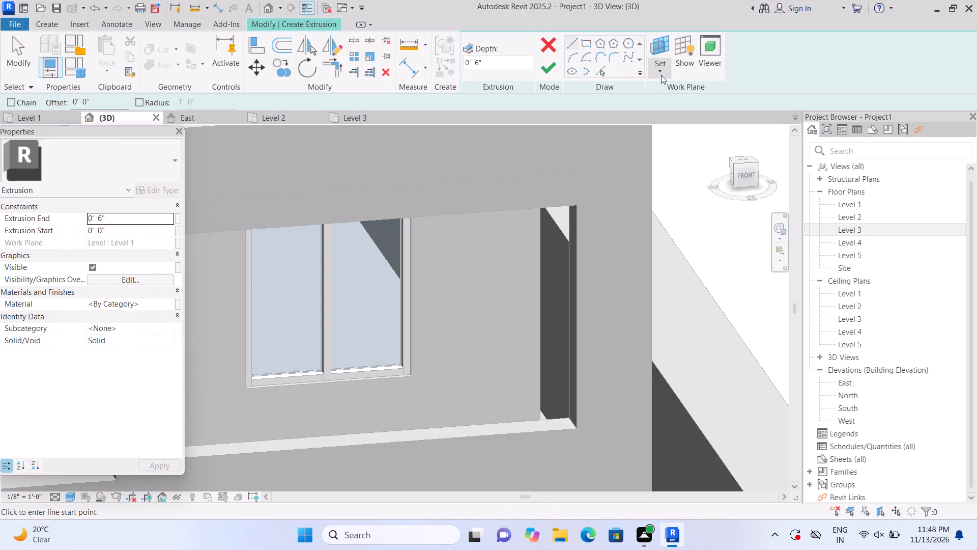
pyautogui.doubleClick(661, 73)
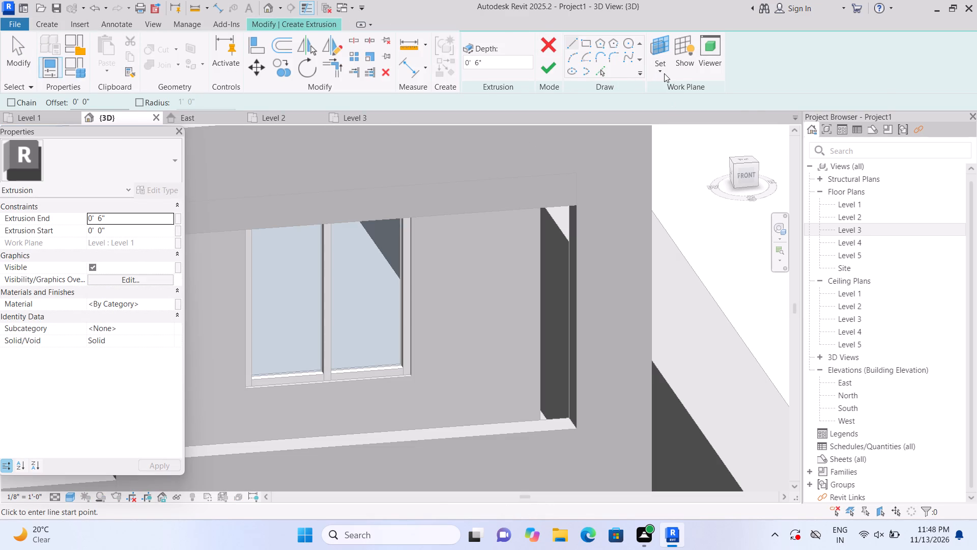
pyautogui.click(663, 70)
pyautogui.click(688, 122)
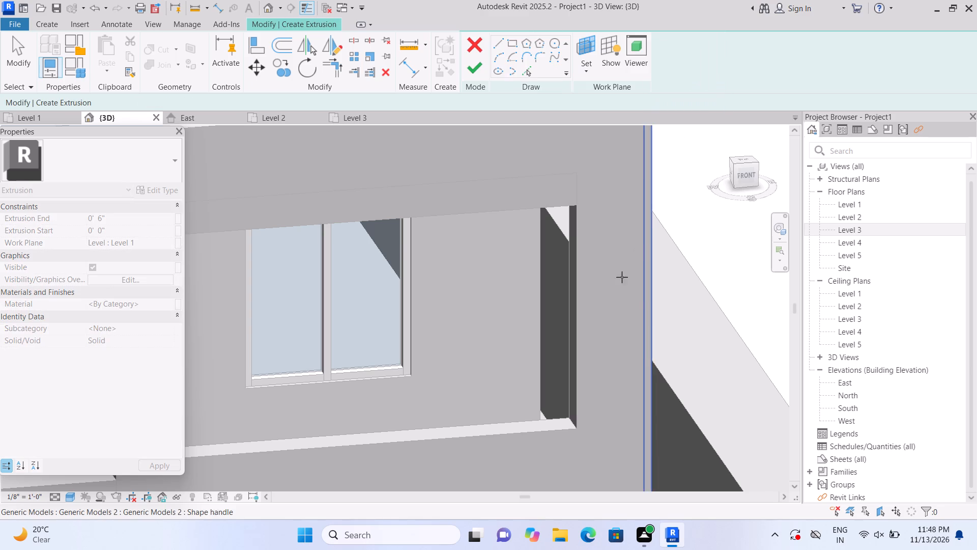
pyautogui.scroll(1, 552, 421)
pyautogui.moveTo(529, 433); pyautogui.dragTo(529, 373, button='middle')
pyautogui.scroll(2, 530, 375)
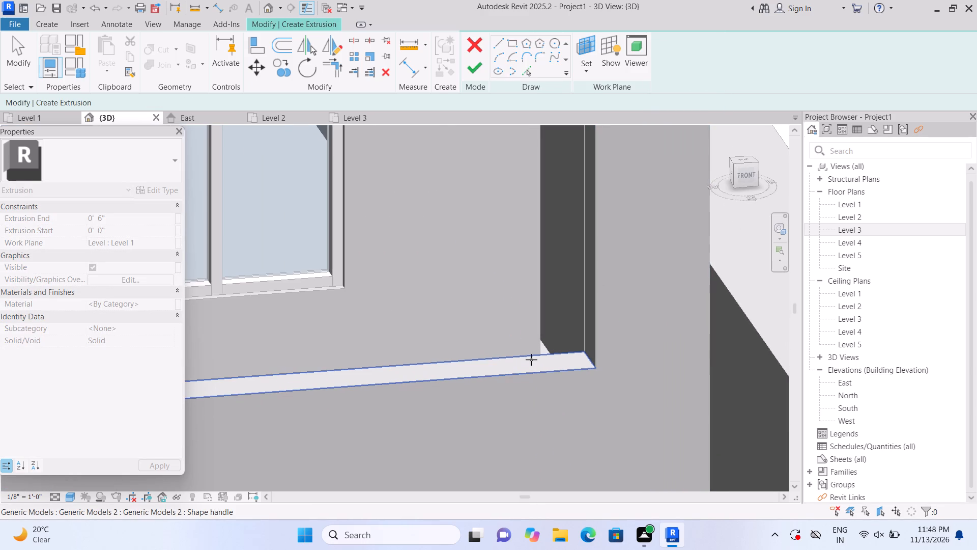
pyautogui.click(541, 365)
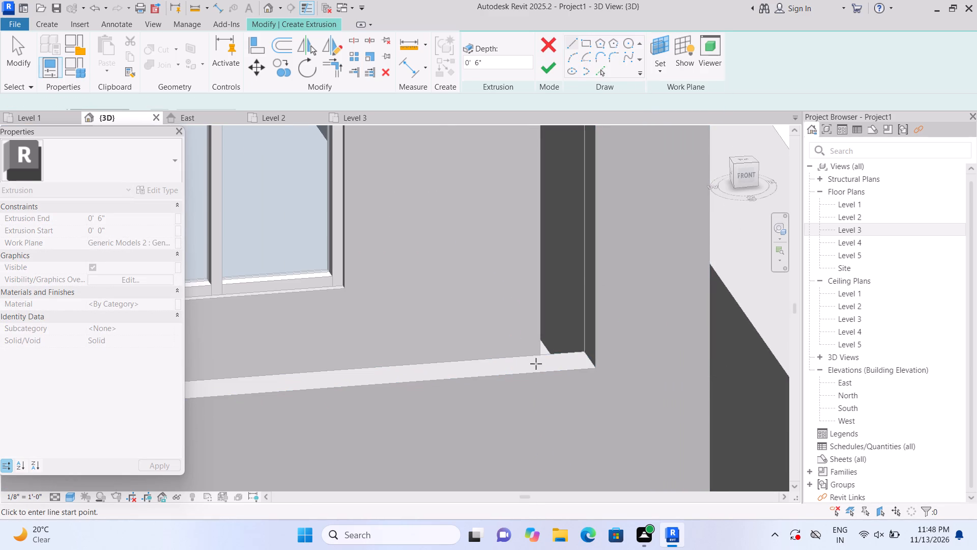
# Sketch three small rectangles, about 1.5 to 2 inches wide, in a spaced row from the ledge's right end.
pyautogui.click(587, 46)
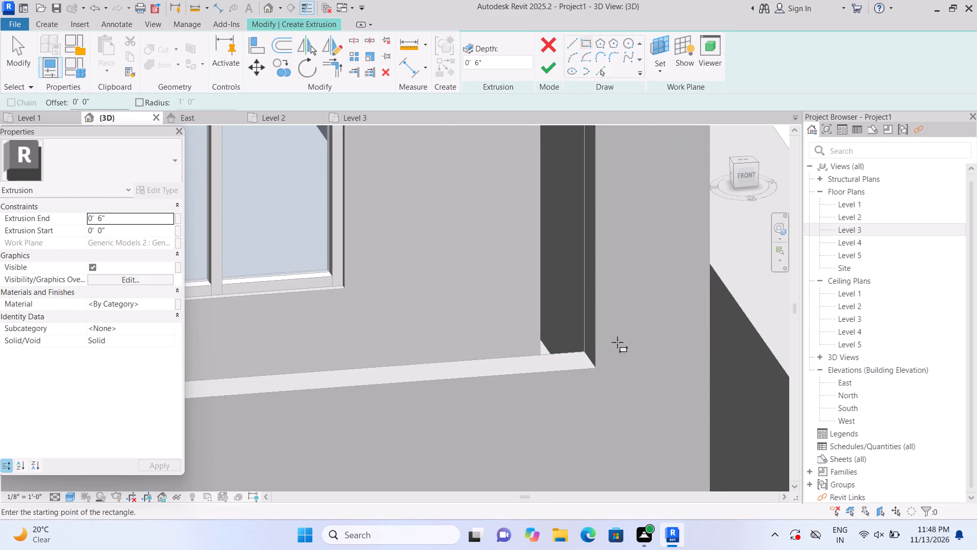
pyautogui.scroll(6, 593, 359)
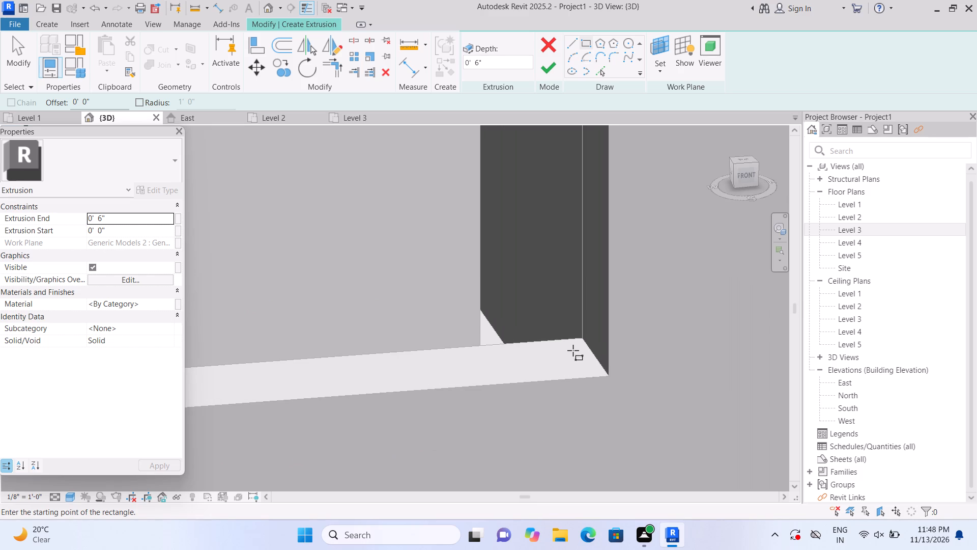
pyautogui.scroll(2, 573, 352)
pyautogui.click(577, 353)
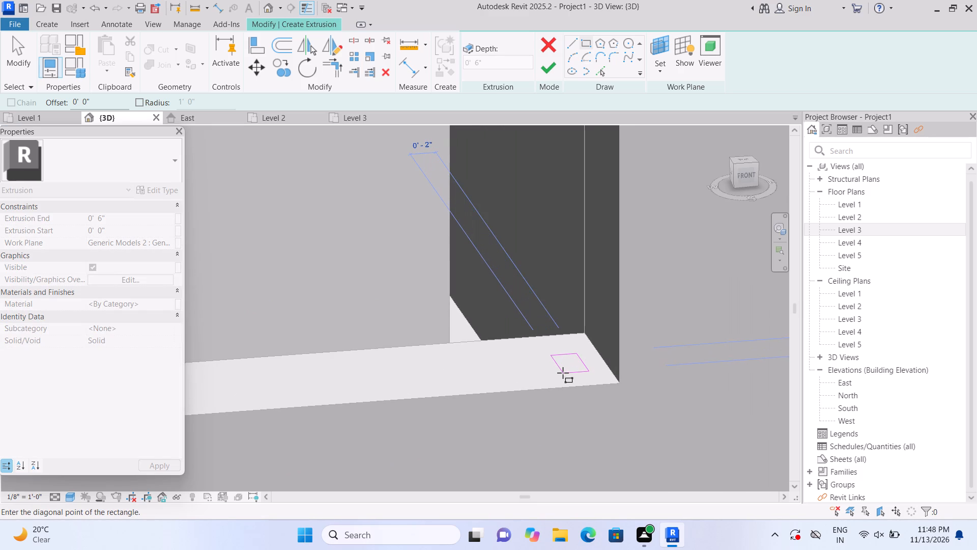
pyautogui.click(563, 372)
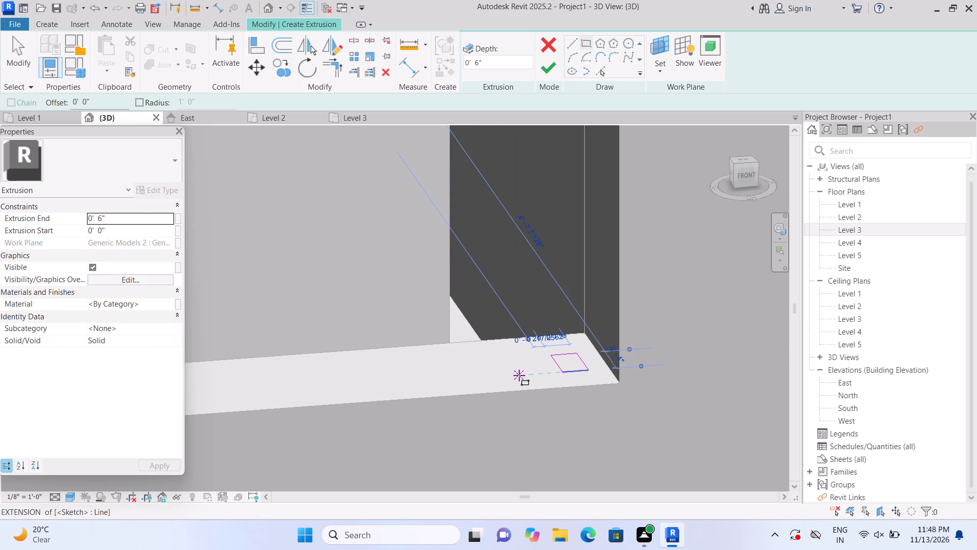
pyautogui.click(519, 375)
pyautogui.click(482, 363)
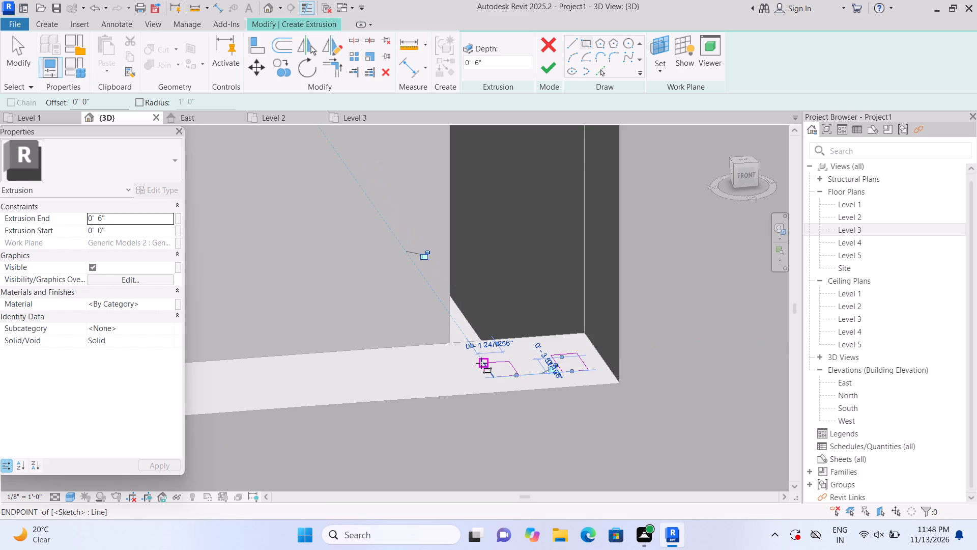
pyautogui.click(435, 369)
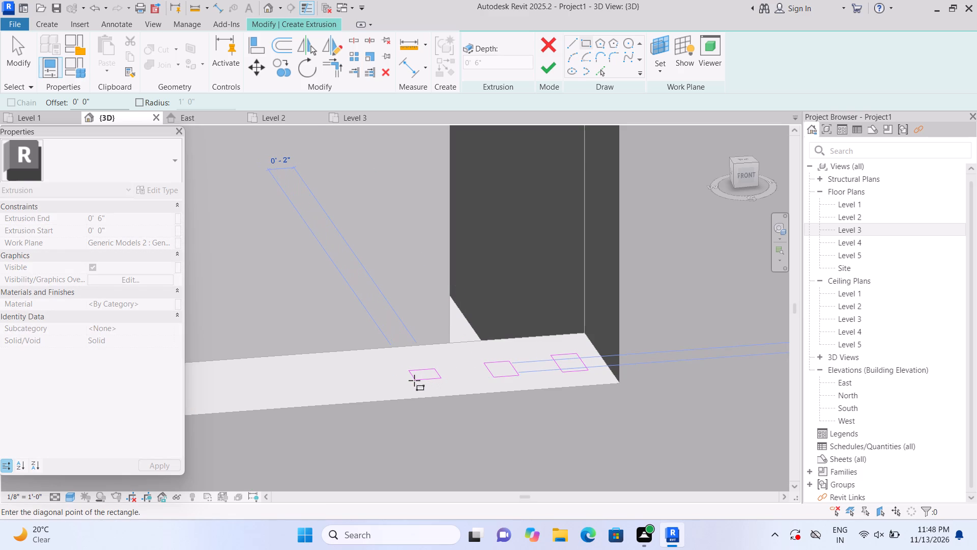
pyautogui.click(426, 383)
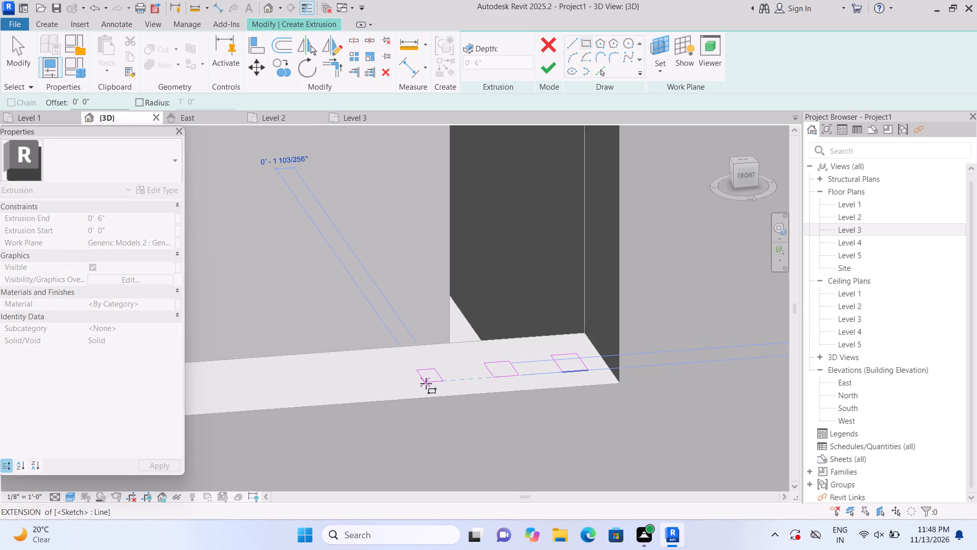
# Continue the row along the ledge with three more similar rectangles and finish the extrusion at 6 inches depth.
pyautogui.click(371, 388)
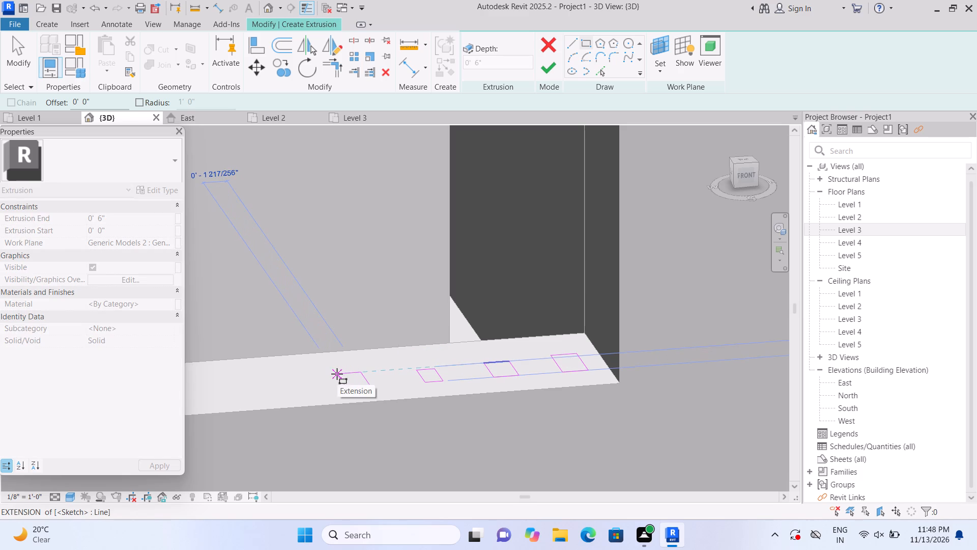
pyautogui.doubleClick(337, 374)
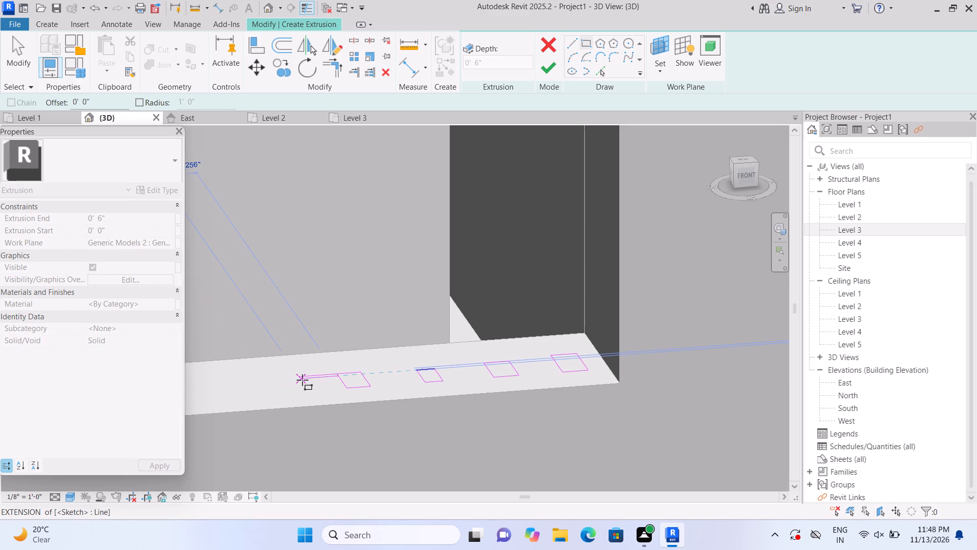
pyautogui.press('Escape')
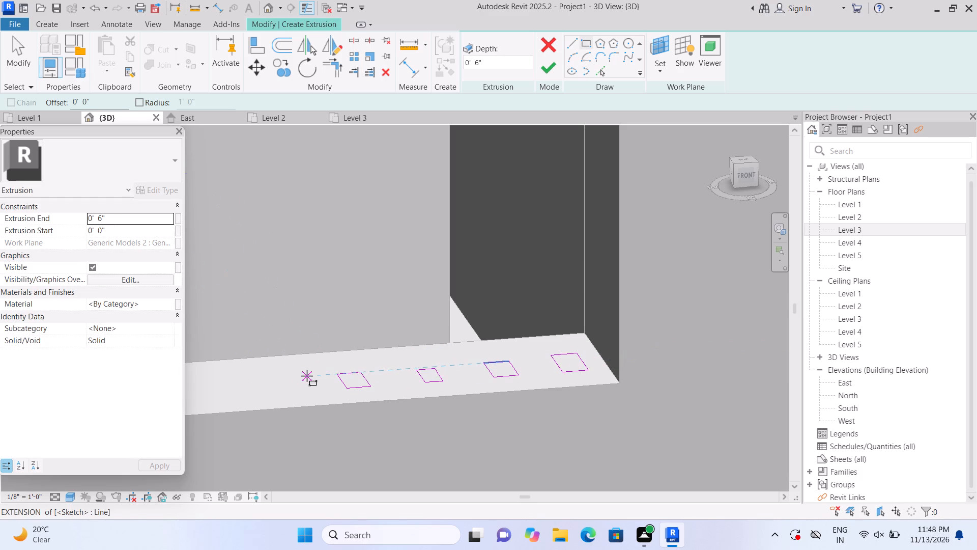
pyautogui.click(293, 376)
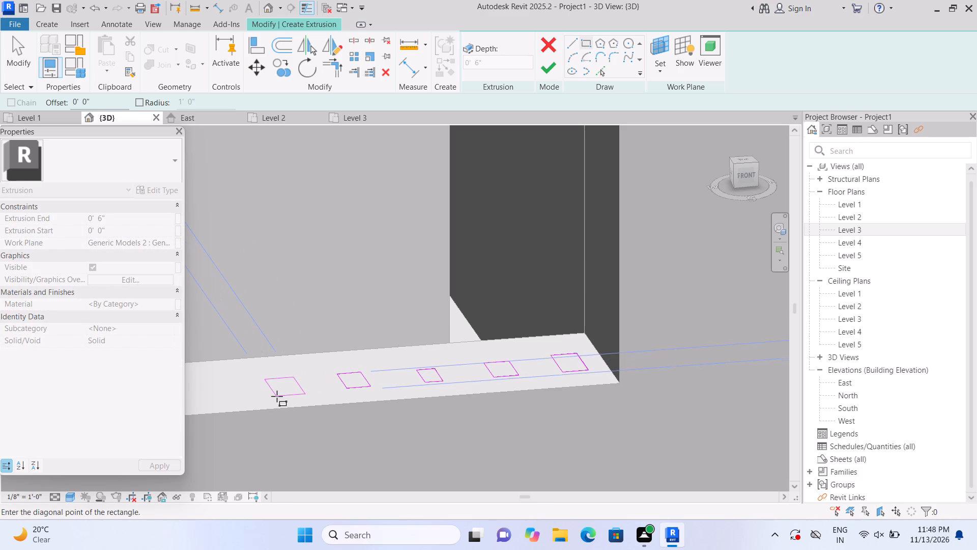
pyautogui.doubleClick(277, 396)
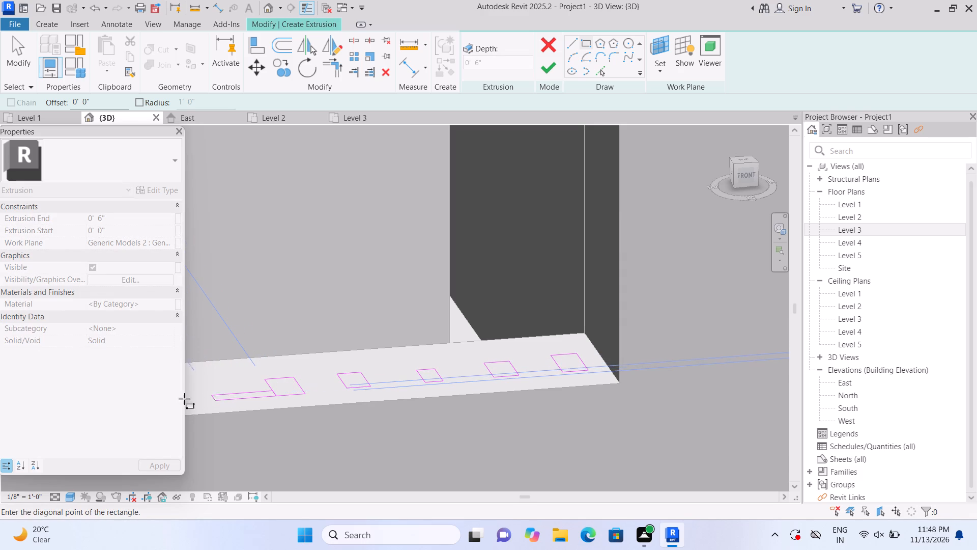
pyautogui.press('Escape')
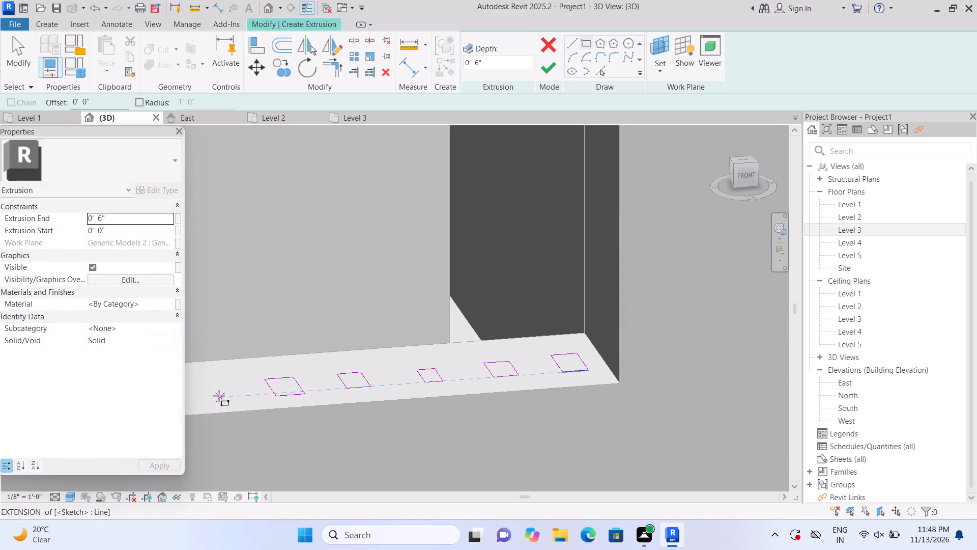
pyautogui.click(219, 396)
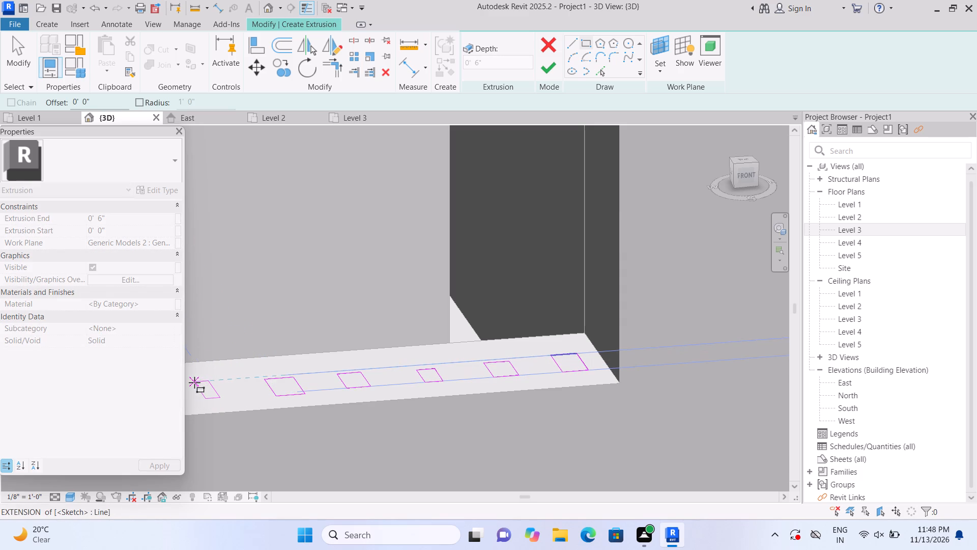
pyautogui.click(186, 384)
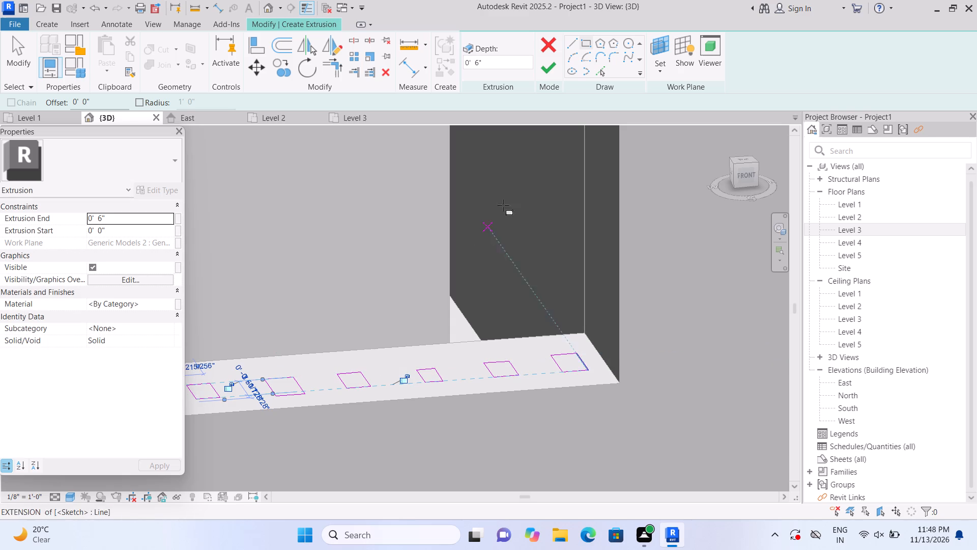
pyautogui.click(543, 68)
# Stretch the six extruded bars upward from the ledge into the beam above the opening.
pyautogui.scroll(-2, 565, 290)
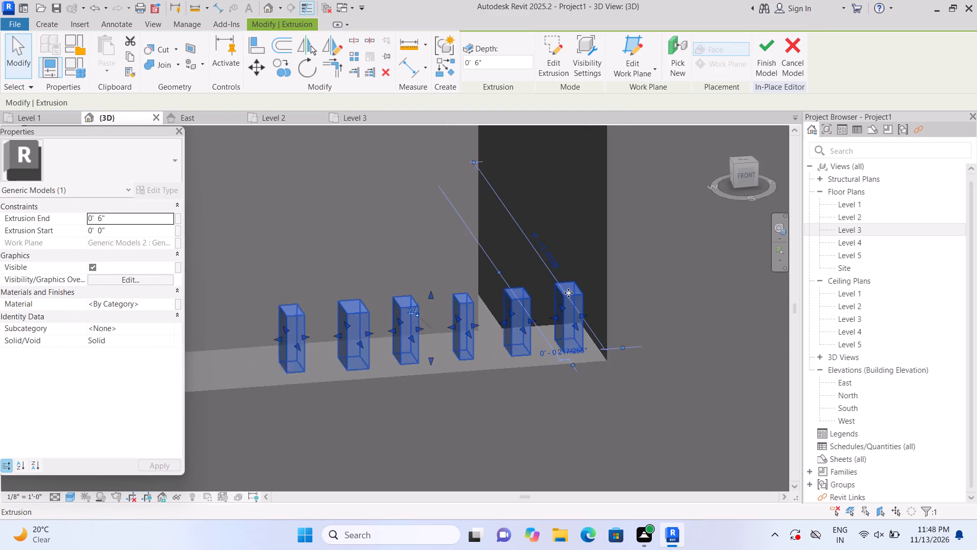
pyautogui.scroll(-9, 568, 293)
pyautogui.moveTo(551, 335); pyautogui.dragTo(584, 477, button='middle')
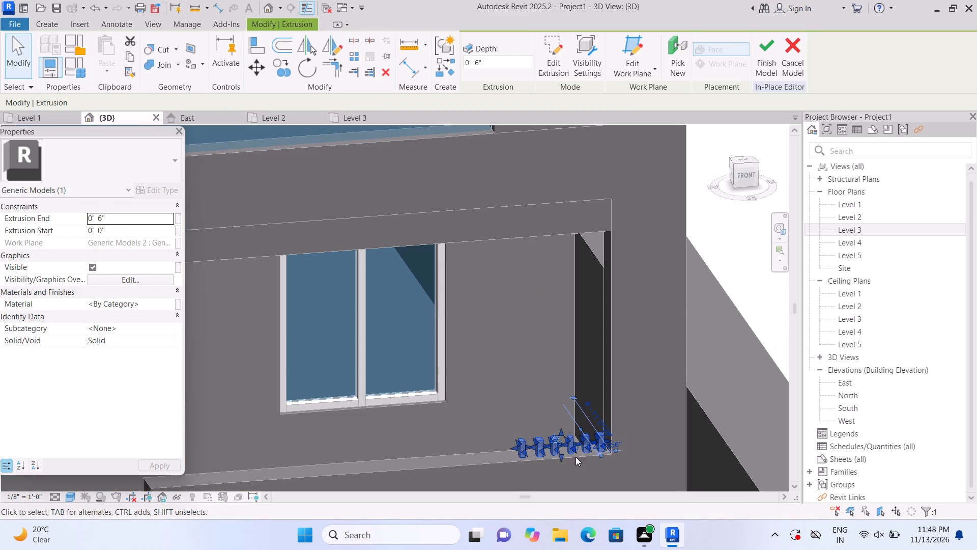
pyautogui.moveTo(560, 429); pyautogui.dragTo(533, 246)
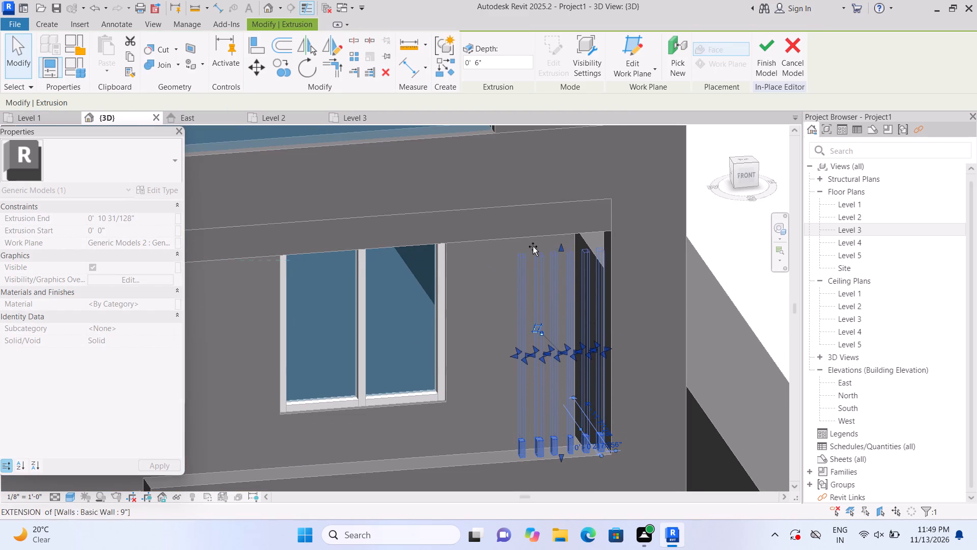
pyautogui.moveTo(533, 246); pyautogui.dragTo(519, 203)
pyautogui.click(519, 203)
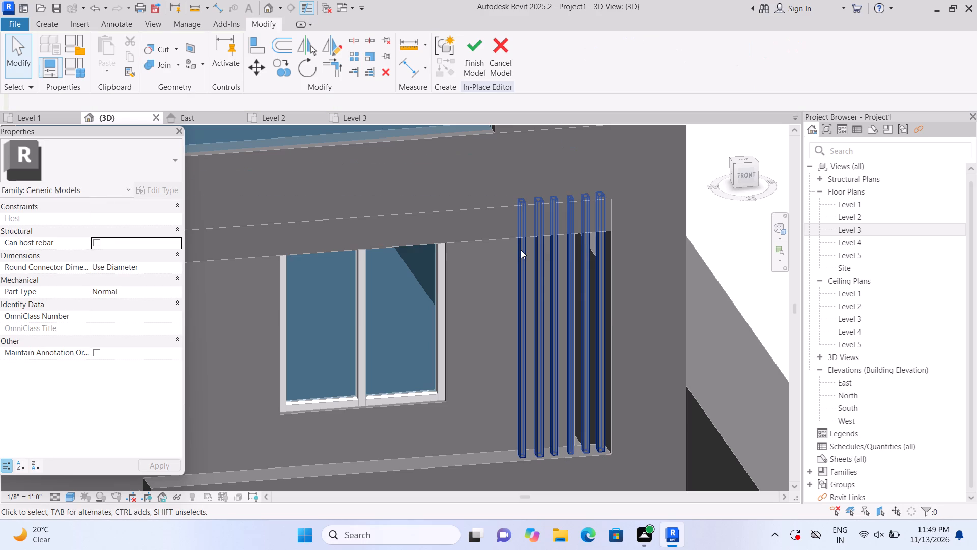
pyautogui.press('Escape')
# Examine the vertical bars on the front facade and in the Level 2 floor plan.
pyautogui.scroll(-5, 721, 259)
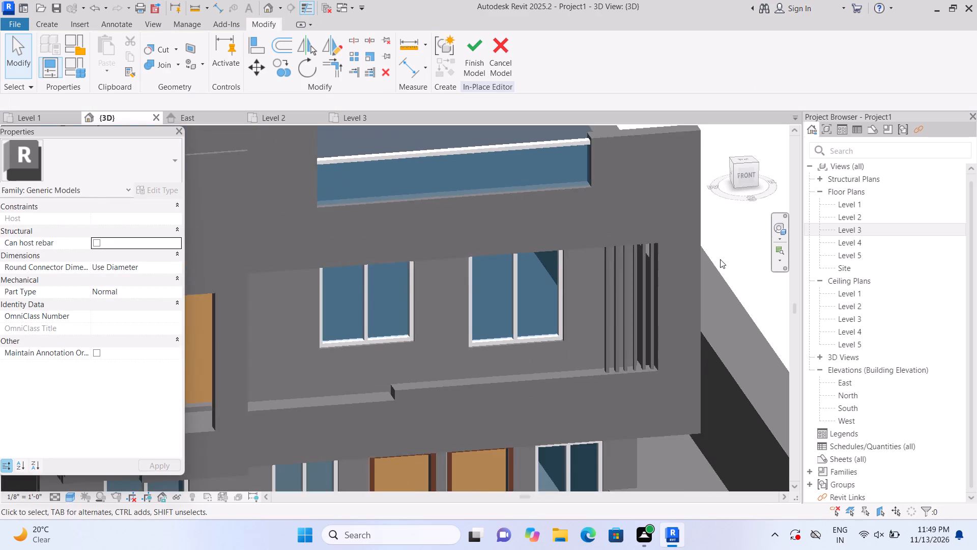
pyautogui.scroll(-4, 720, 259)
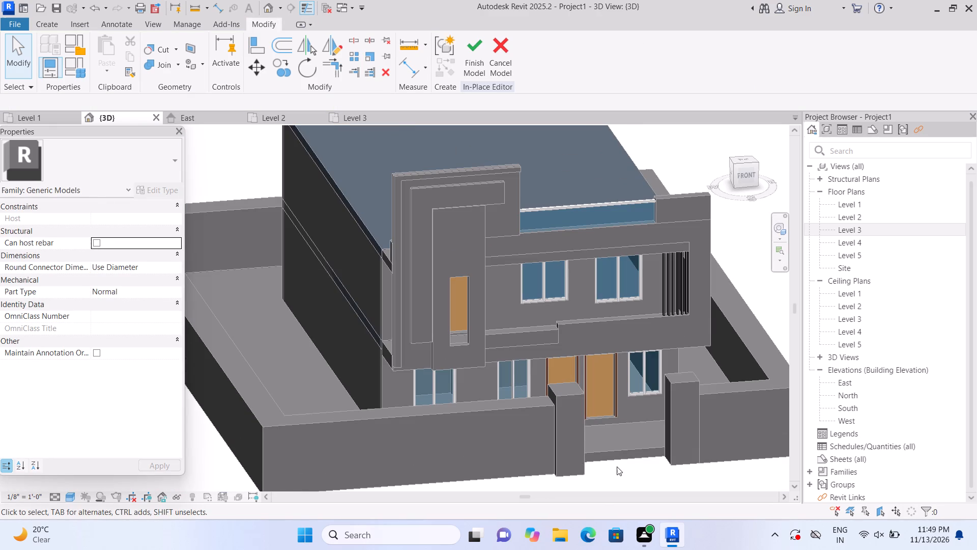
pyautogui.moveTo(618, 465); pyautogui.dragTo(515, 440, button='middle')
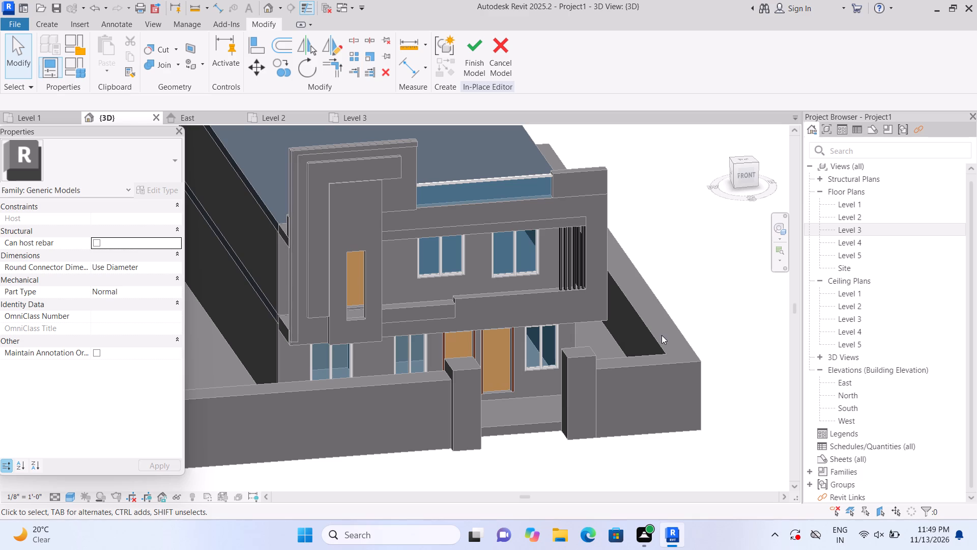
pyautogui.doubleClick(838, 213)
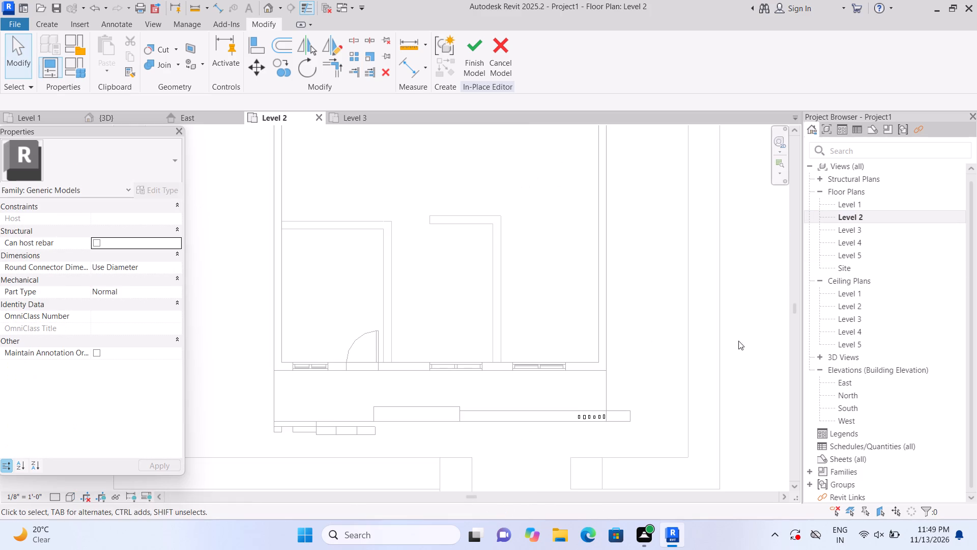
pyautogui.scroll(-2, 732, 339)
pyautogui.moveTo(647, 365); pyautogui.dragTo(617, 265, button='middle')
pyautogui.scroll(4, 582, 303)
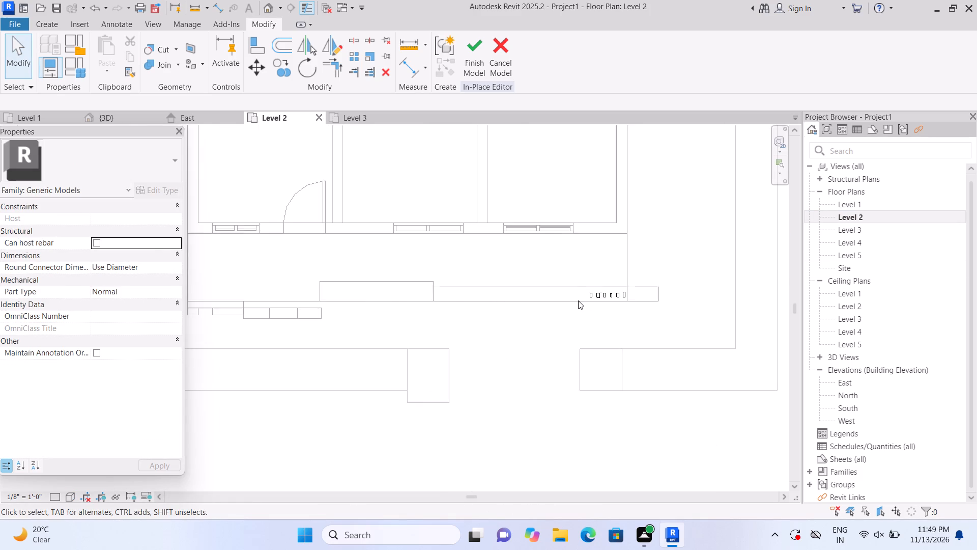
pyautogui.scroll(2, 578, 300)
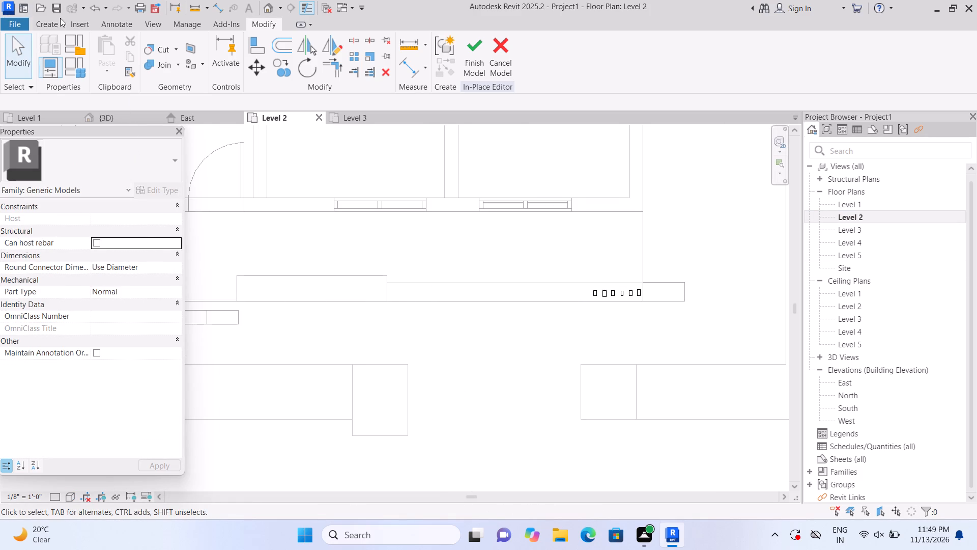
# Finish the in-place generic model with the vertical facade bars.
pyautogui.click(468, 72)
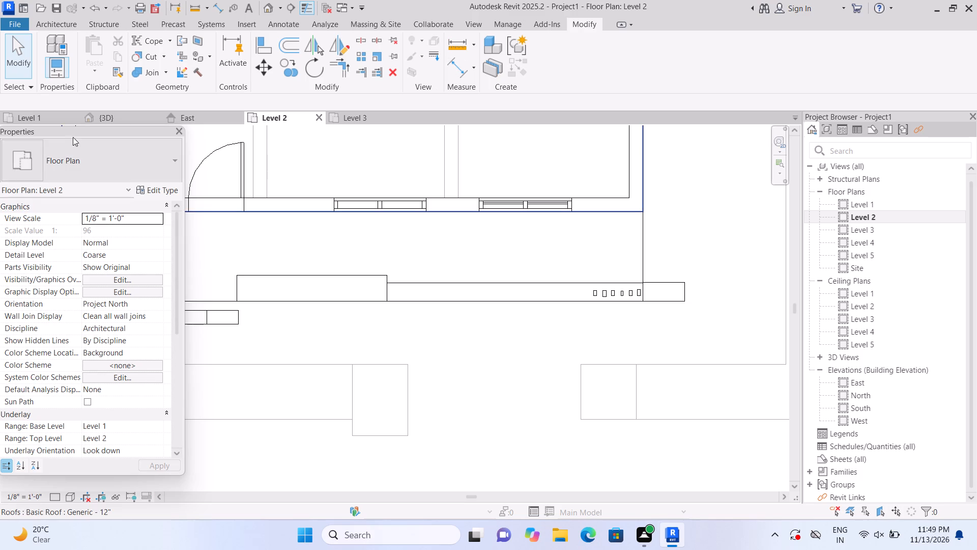
# Draw a Curtain Wall 1 wall about 11' 2 3/8" long on the Level 2 ledge, from the leftmost bar to the thicker ledge block.
pyautogui.doubleClick(58, 20)
pyautogui.click(50, 52)
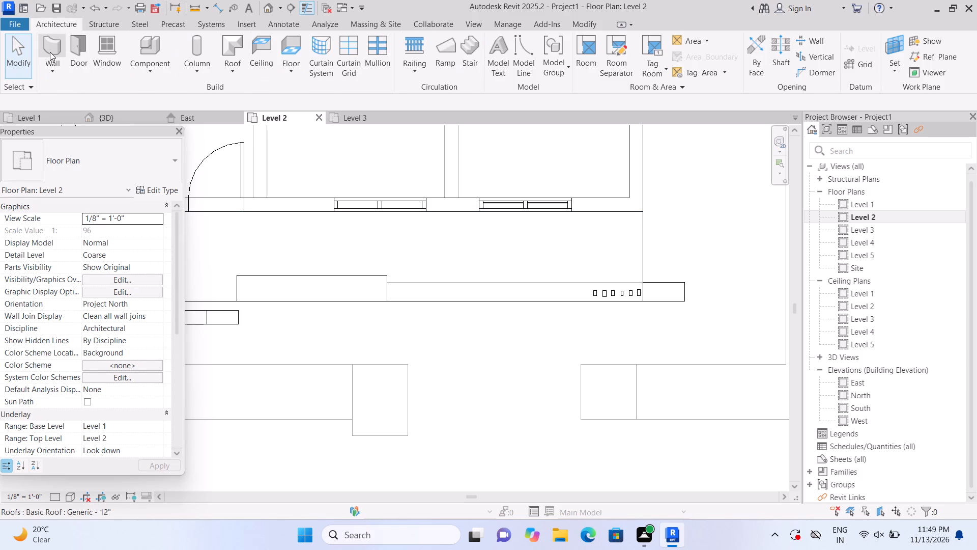
pyautogui.scroll(6, 585, 317)
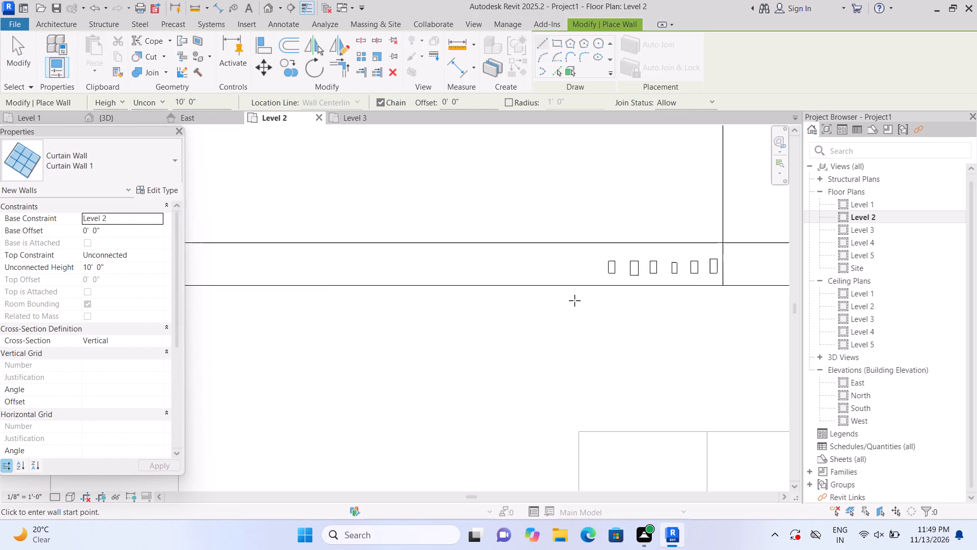
pyautogui.scroll(2, 574, 300)
pyautogui.scroll(-2, 576, 290)
pyautogui.moveTo(586, 285); pyautogui.dragTo(657, 302, button='middle')
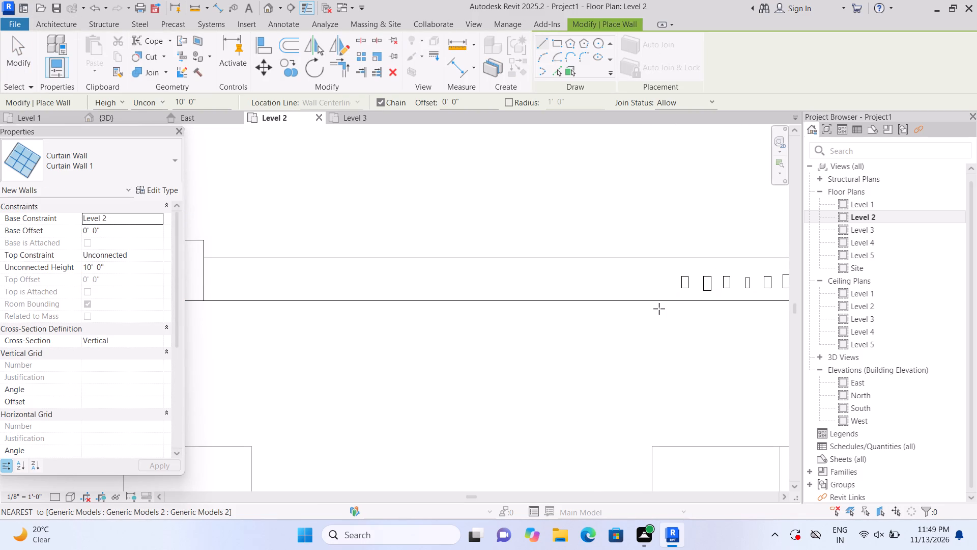
pyautogui.scroll(-2, 657, 309)
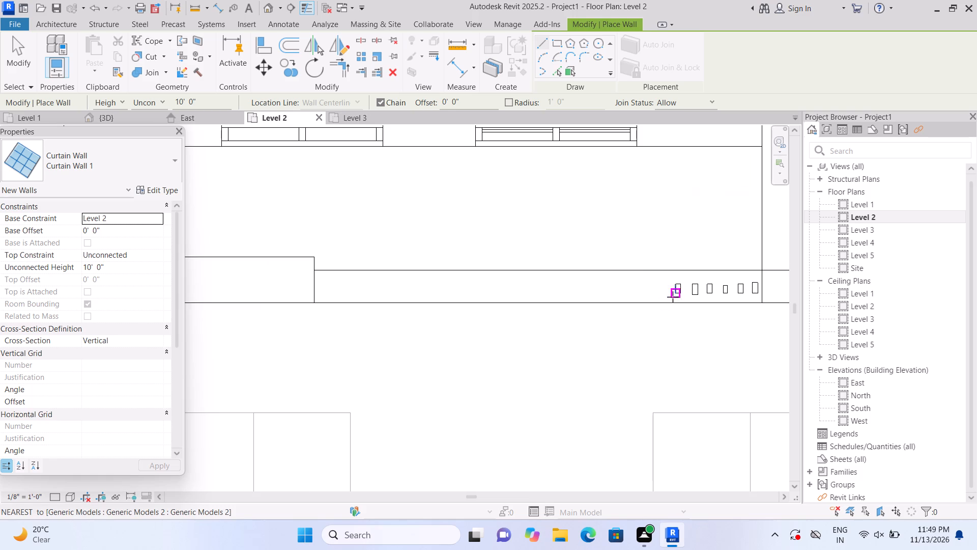
pyautogui.scroll(7, 673, 297)
pyautogui.click(677, 280)
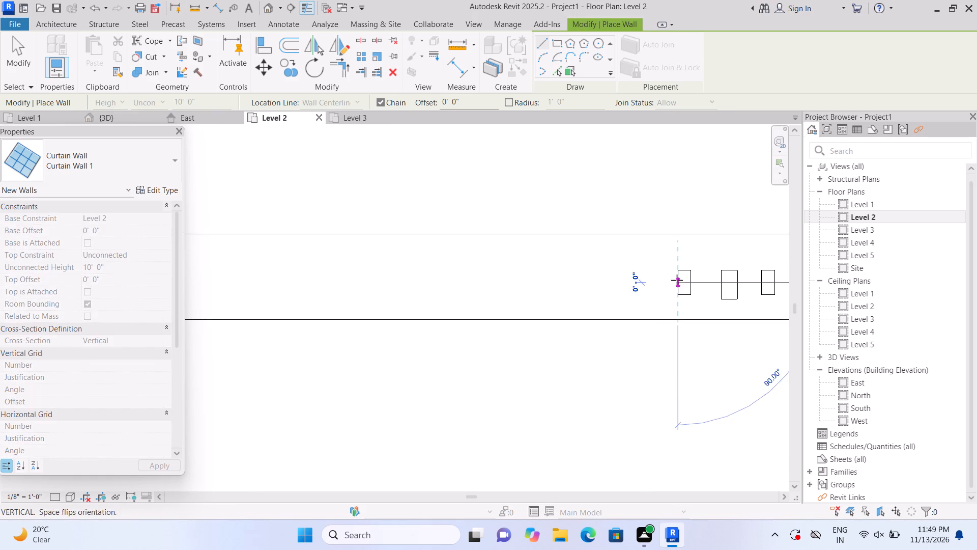
pyautogui.scroll(-4, 434, 278)
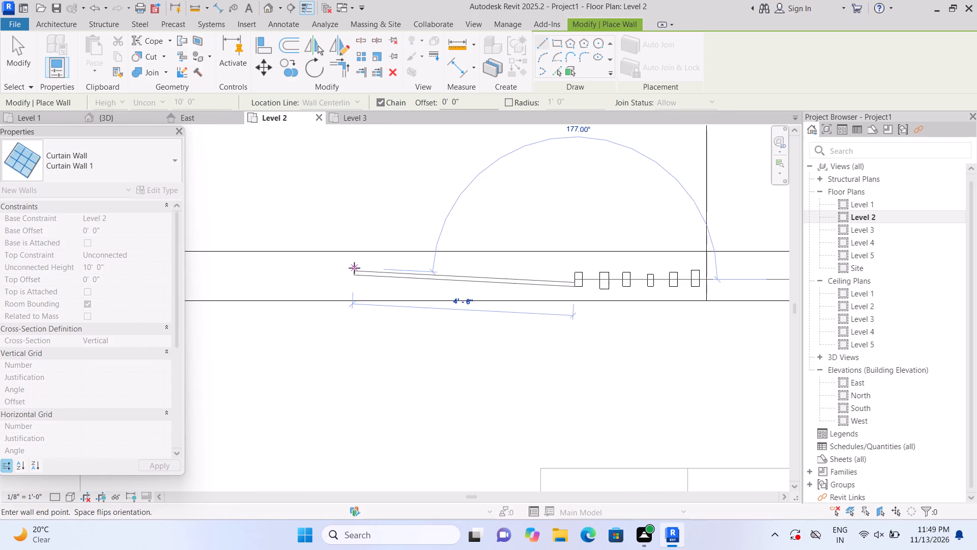
pyautogui.moveTo(354, 268); pyautogui.dragTo(477, 263, button='middle')
pyautogui.moveTo(506, 251); pyautogui.dragTo(514, 251, button='middle')
pyautogui.scroll(-5, 304, 271)
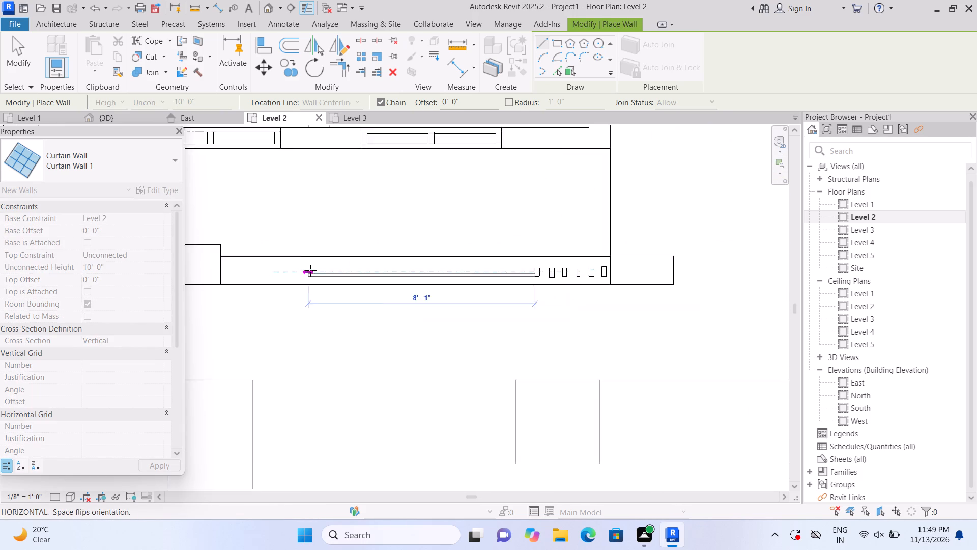
pyautogui.scroll(-1, 310, 270)
pyautogui.scroll(1, 279, 273)
pyautogui.scroll(1, 220, 268)
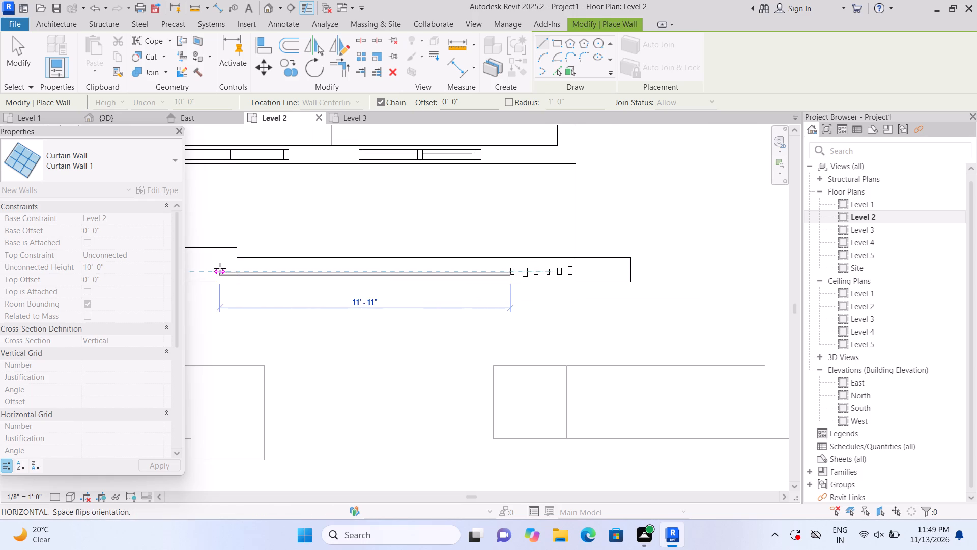
pyautogui.scroll(3, 220, 268)
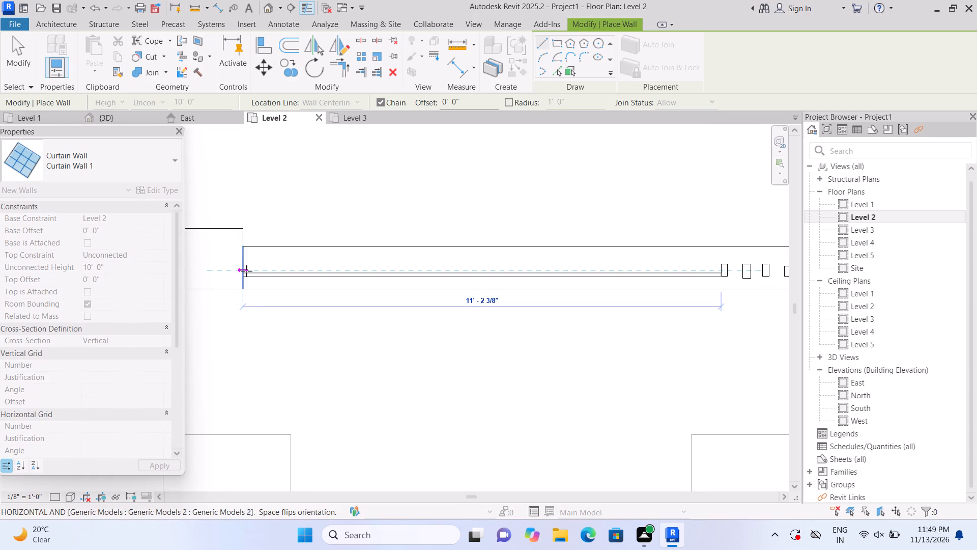
pyautogui.click(246, 271)
pyautogui.press('Escape')
pyautogui.scroll(-2, 285, 211)
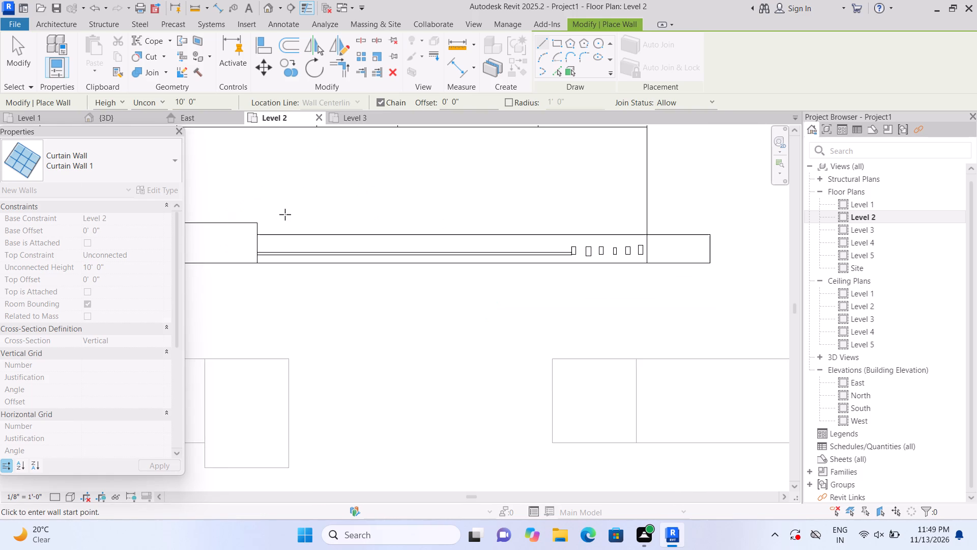
pyautogui.scroll(-4, 285, 214)
pyautogui.scroll(-1, 335, 294)
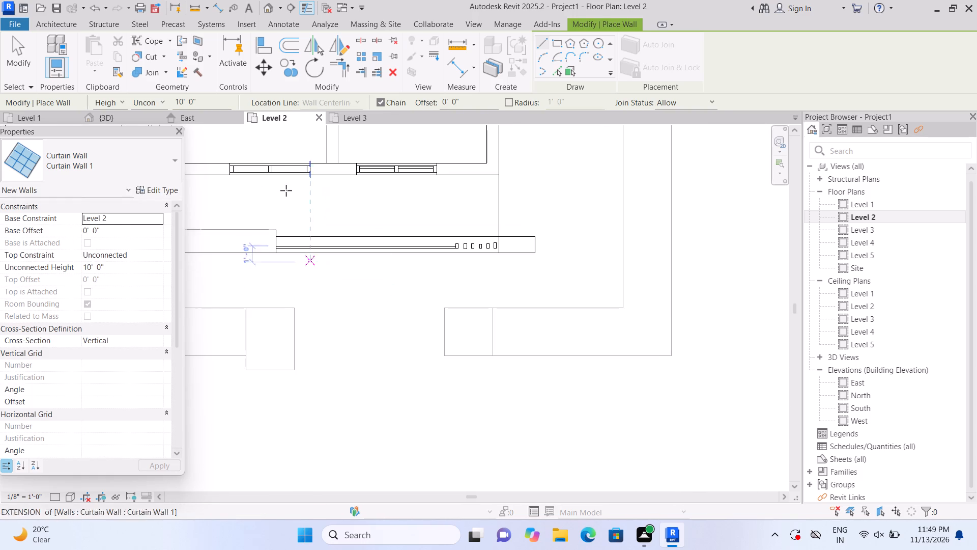
pyautogui.click(267, 8)
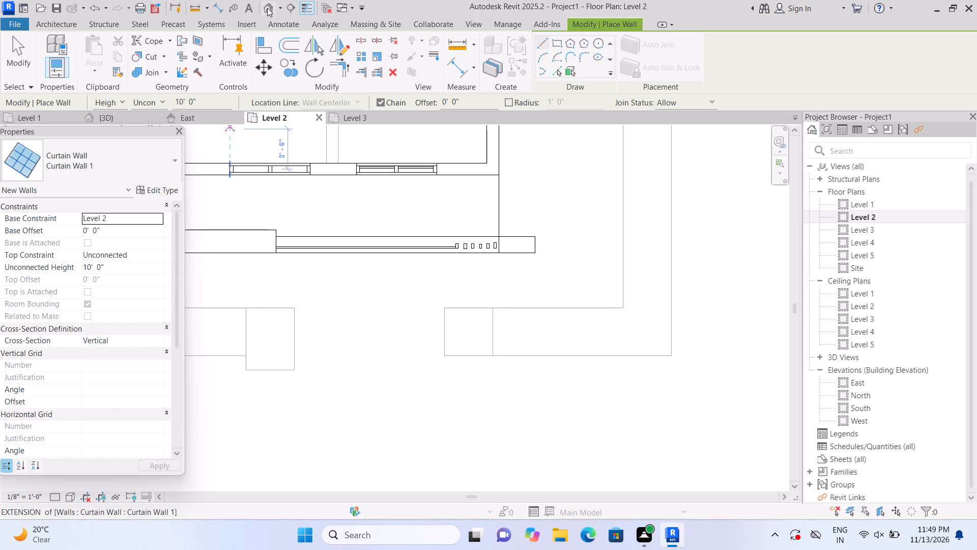
pyautogui.press('Escape')
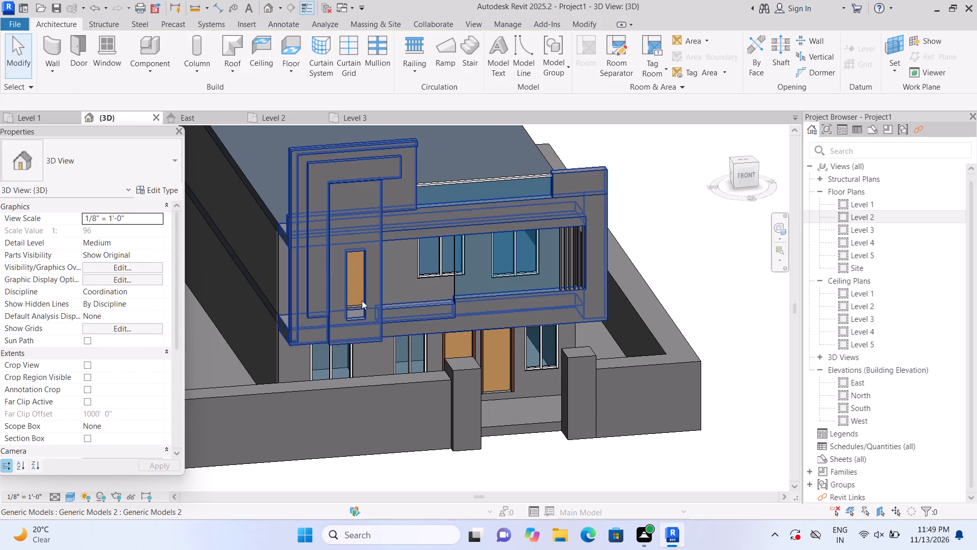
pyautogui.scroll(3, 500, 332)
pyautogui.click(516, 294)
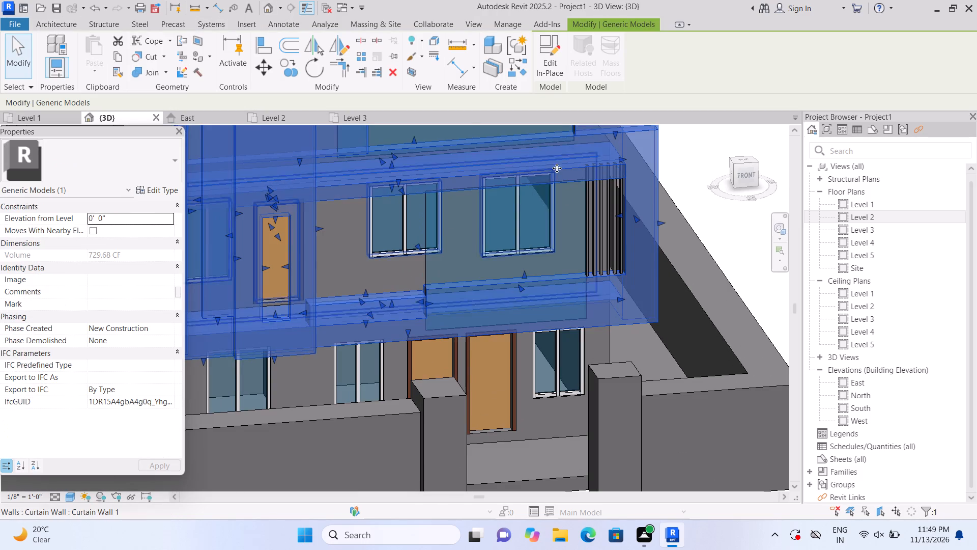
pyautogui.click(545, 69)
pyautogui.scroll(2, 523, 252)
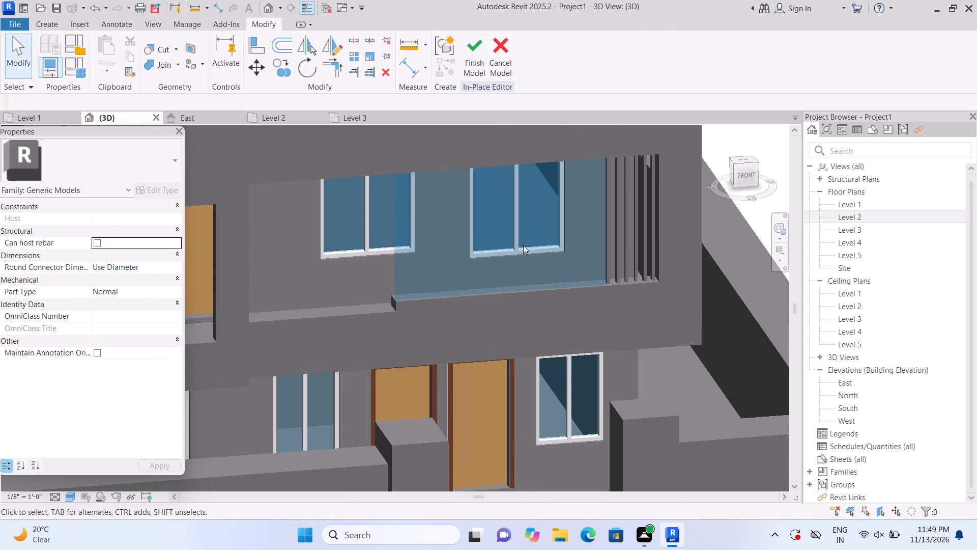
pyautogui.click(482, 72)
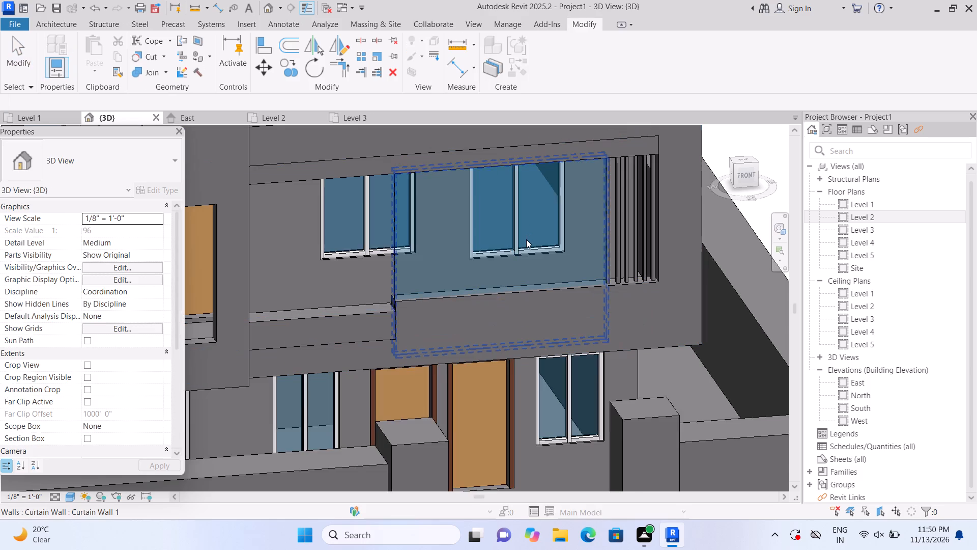
# In the 3D view, raise the new curtain wall's base close to the ledge top, at a base offset of about 2' 7".
pyautogui.scroll(1, 526, 239)
pyautogui.click(526, 239)
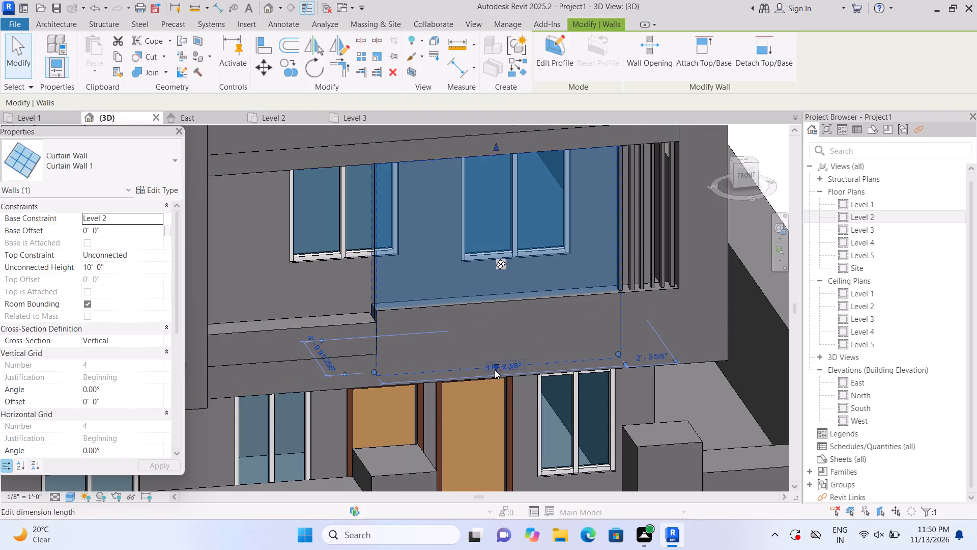
pyautogui.moveTo(495, 366); pyautogui.dragTo(496, 337)
pyautogui.click(496, 337)
pyautogui.scroll(4, 492, 364)
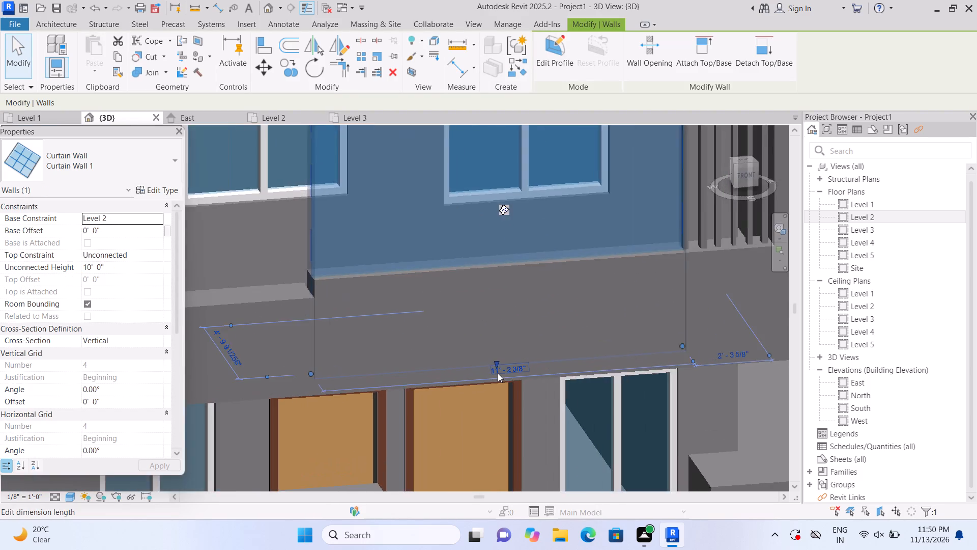
pyautogui.scroll(2, 498, 373)
pyautogui.moveTo(496, 356); pyautogui.dragTo(498, 279)
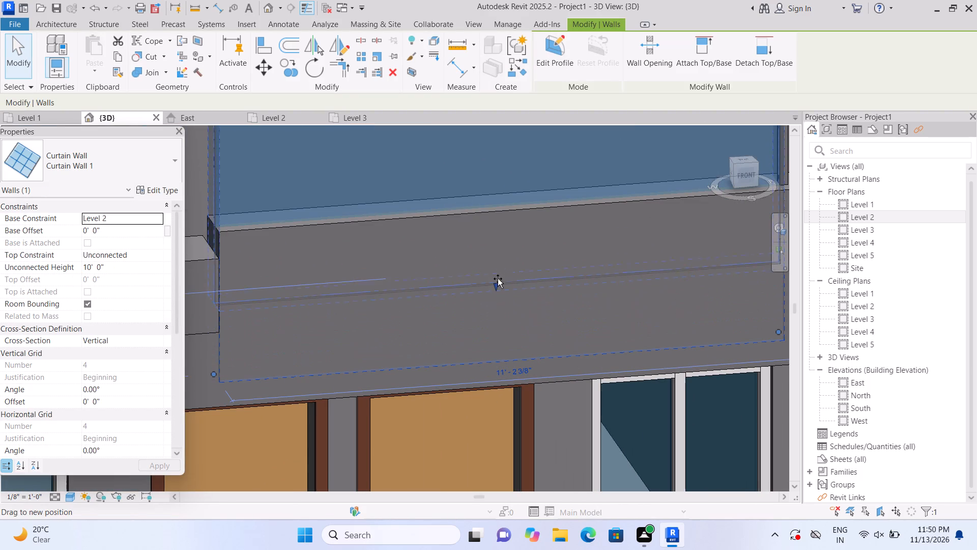
pyautogui.moveTo(498, 279); pyautogui.dragTo(499, 231)
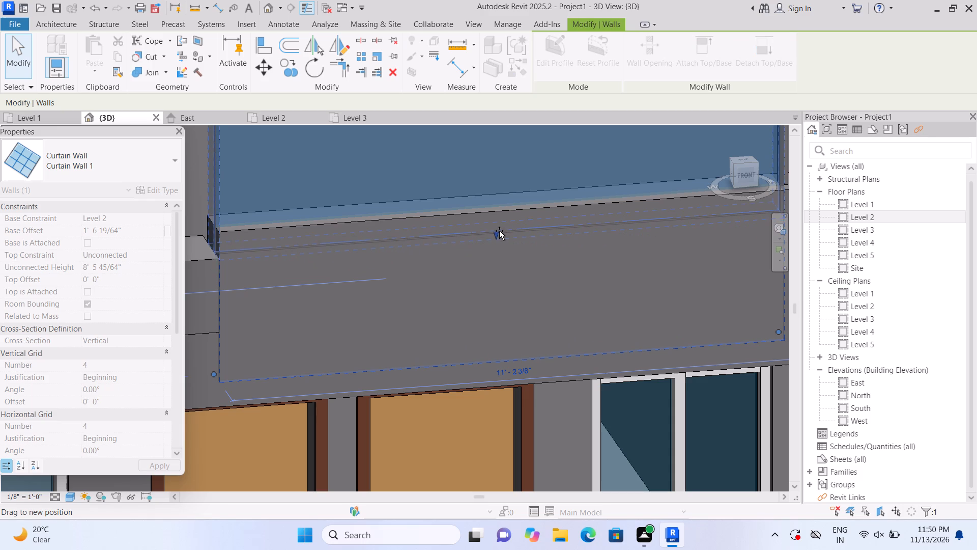
pyautogui.moveTo(499, 231); pyautogui.dragTo(499, 227)
pyautogui.click(499, 227)
# Lower the curtain wall's top edge to slightly above the window sills, forming a low glass railing panel on the ledge.
pyautogui.scroll(-6, 513, 256)
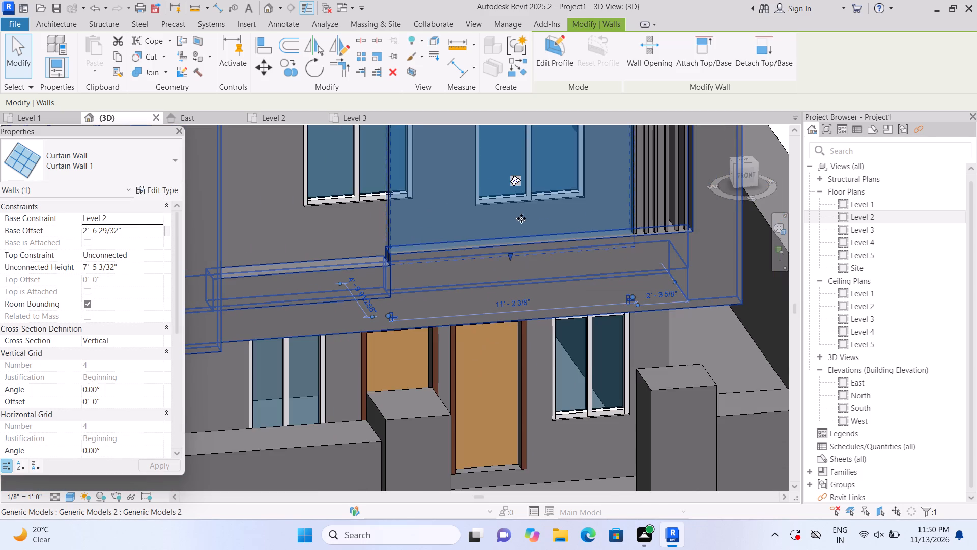
pyautogui.scroll(-2, 521, 249)
pyautogui.moveTo(522, 269); pyautogui.dragTo(524, 335, button='middle')
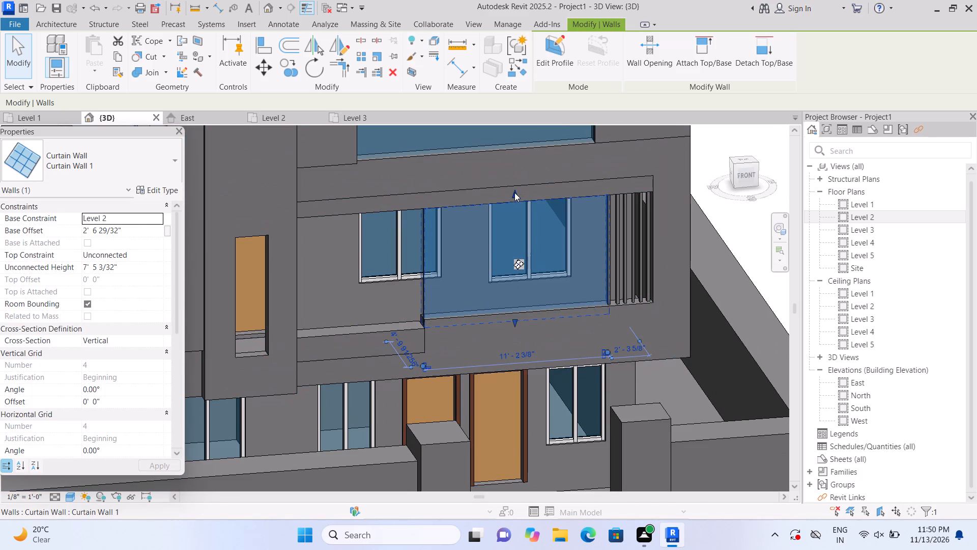
pyautogui.moveTo(513, 191); pyautogui.dragTo(524, 267)
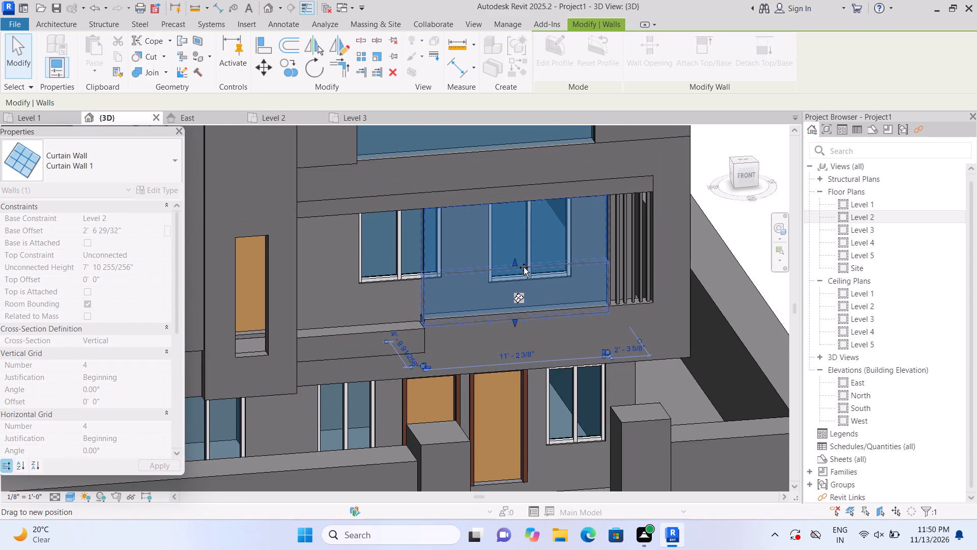
pyautogui.moveTo(524, 267); pyautogui.dragTo(520, 273)
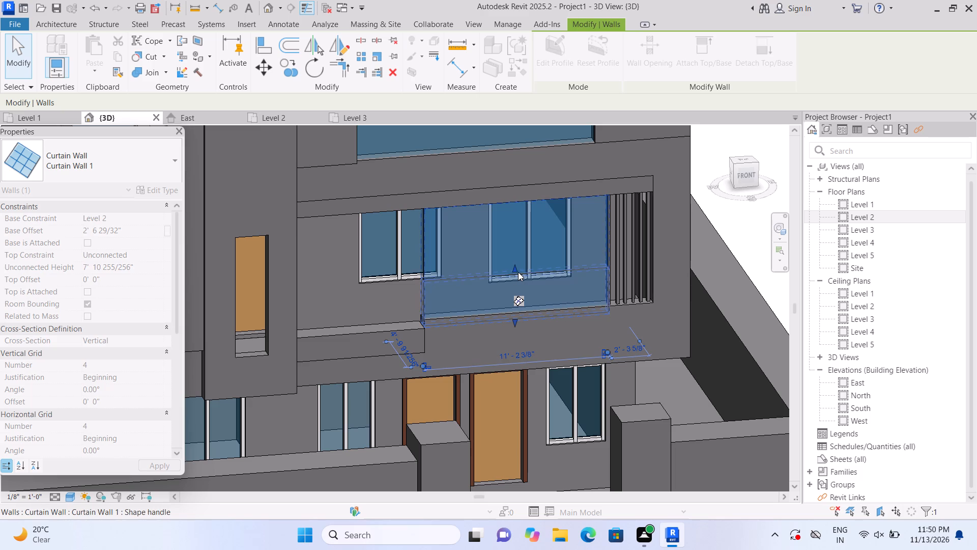
pyautogui.press('Escape')
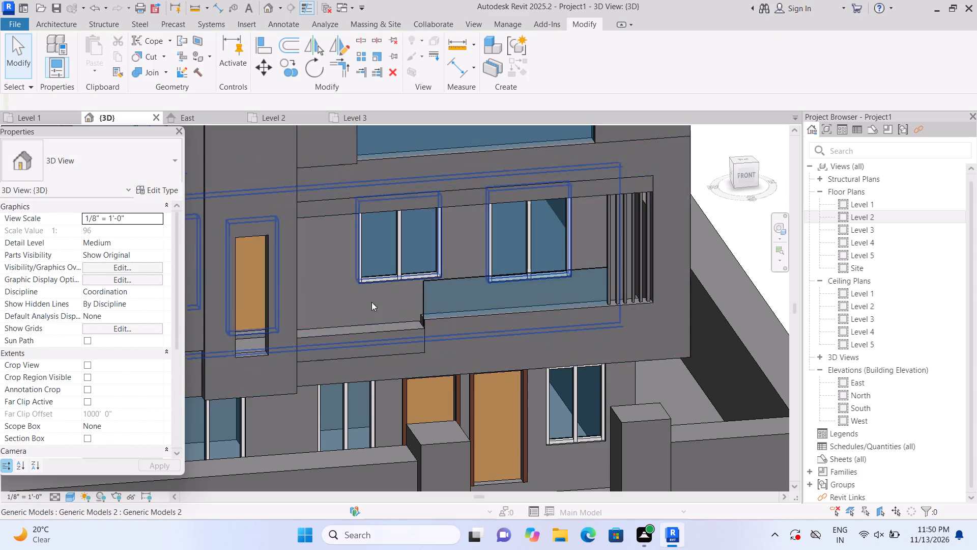
# Place 2.5" x 5" rectangular mullions along the top and both side edges of the low glass panel.
pyautogui.click(62, 22)
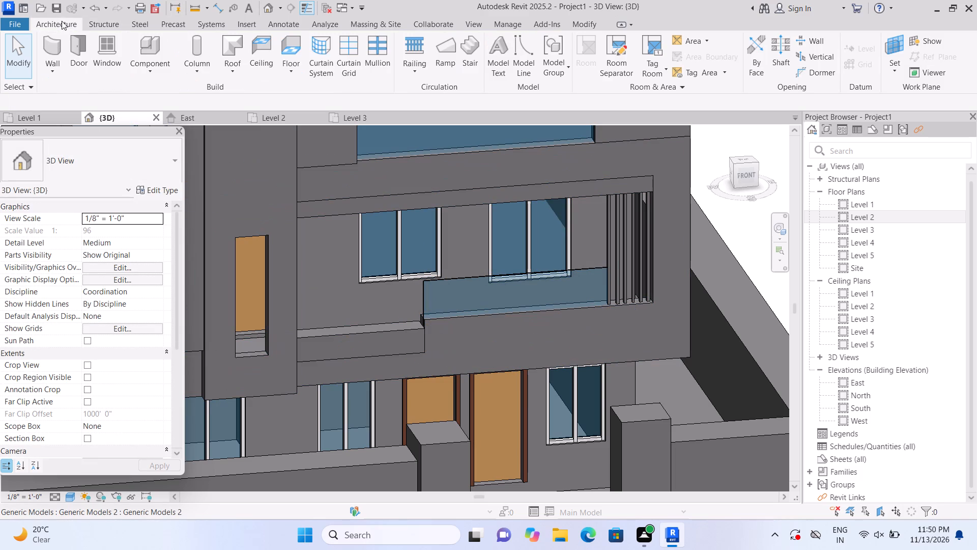
pyautogui.doubleClick(369, 66)
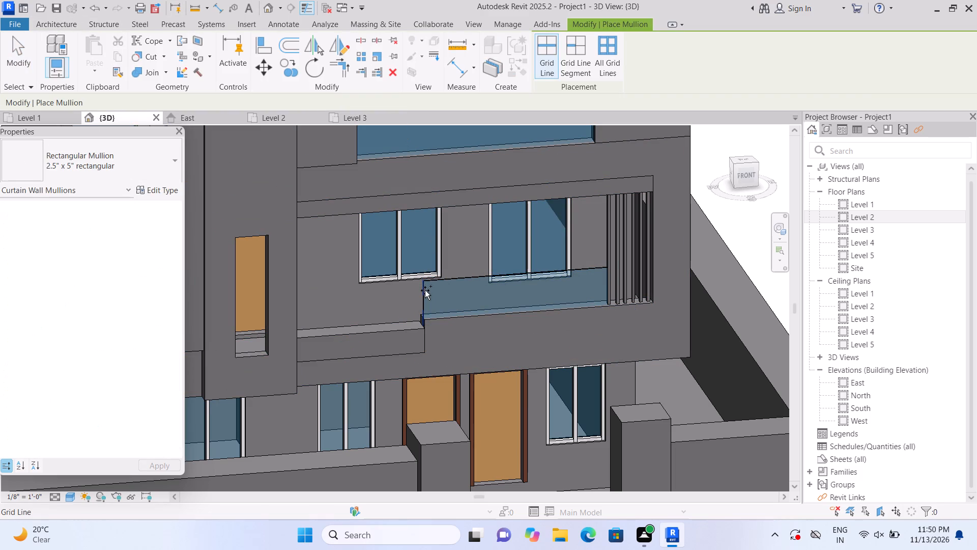
pyautogui.click(434, 279)
pyautogui.scroll(3, 427, 302)
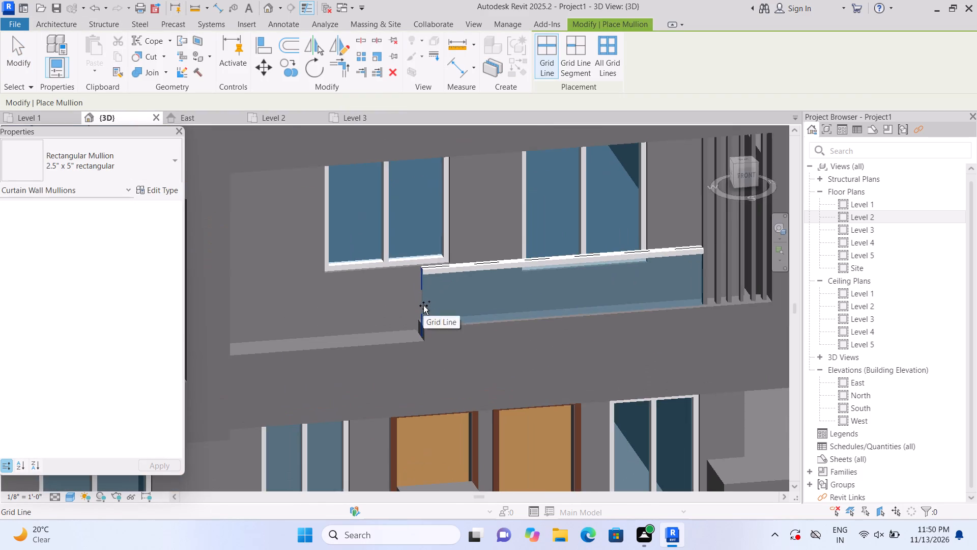
pyautogui.click(422, 305)
pyautogui.click(697, 283)
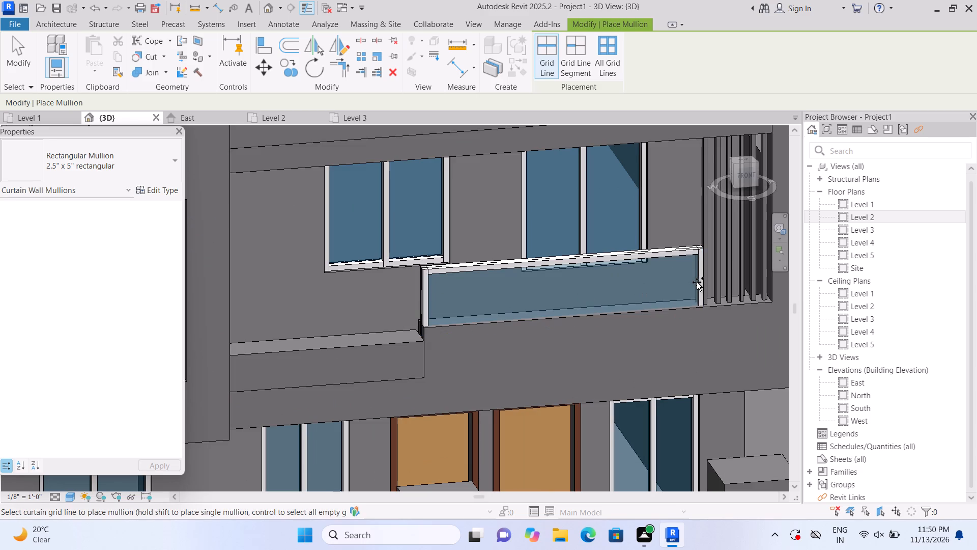
pyautogui.scroll(-5, 697, 282)
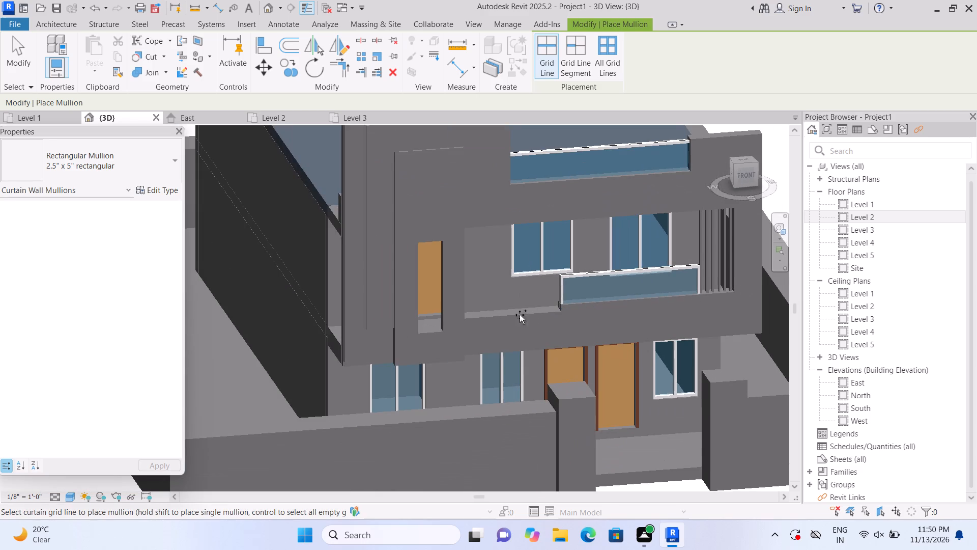
pyautogui.press('Escape')
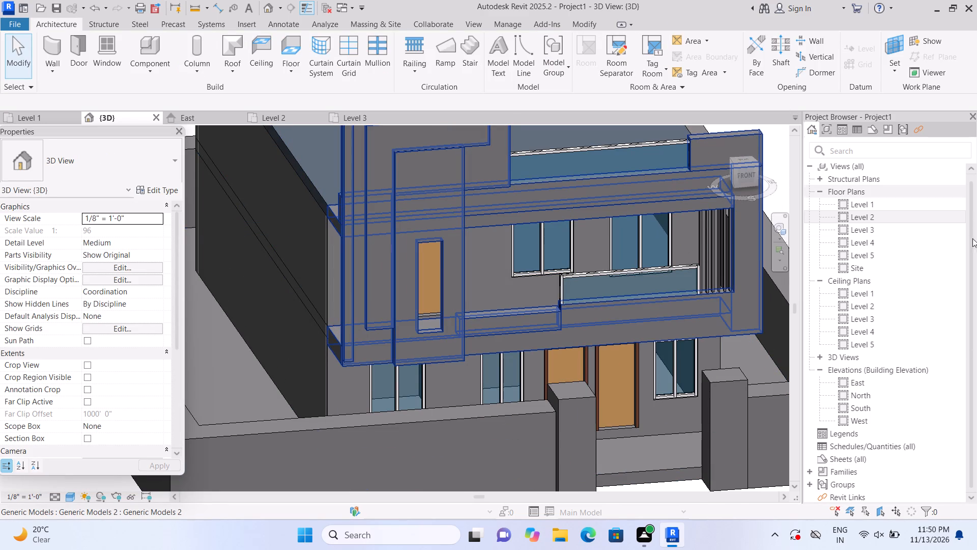
# On the Level 2 plan, draw a Curtain Wall 1 wall about 8' 1 3/4" long along the front edge of the thicker ledge block.
pyautogui.doubleClick(845, 216)
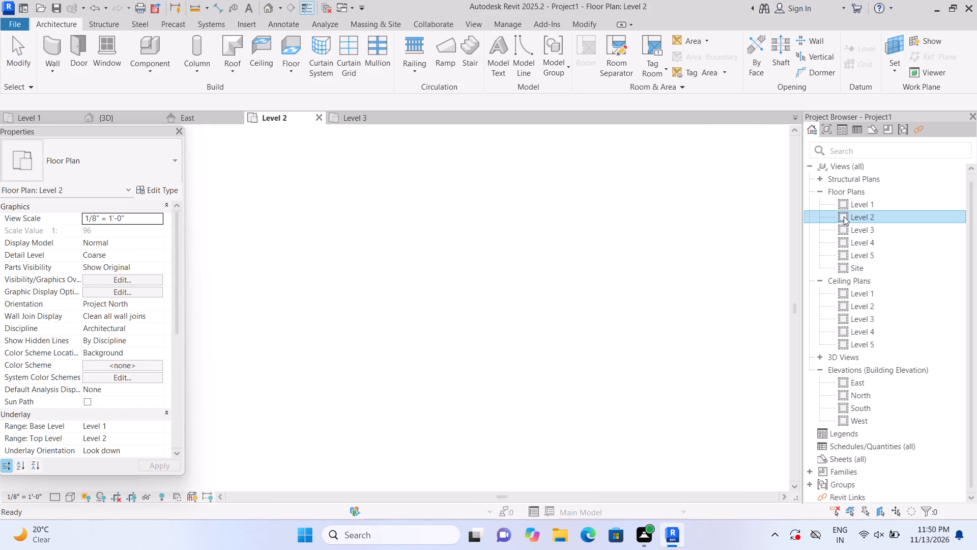
pyautogui.scroll(-2, 774, 264)
pyautogui.moveTo(400, 277); pyautogui.dragTo(410, 311, button='middle')
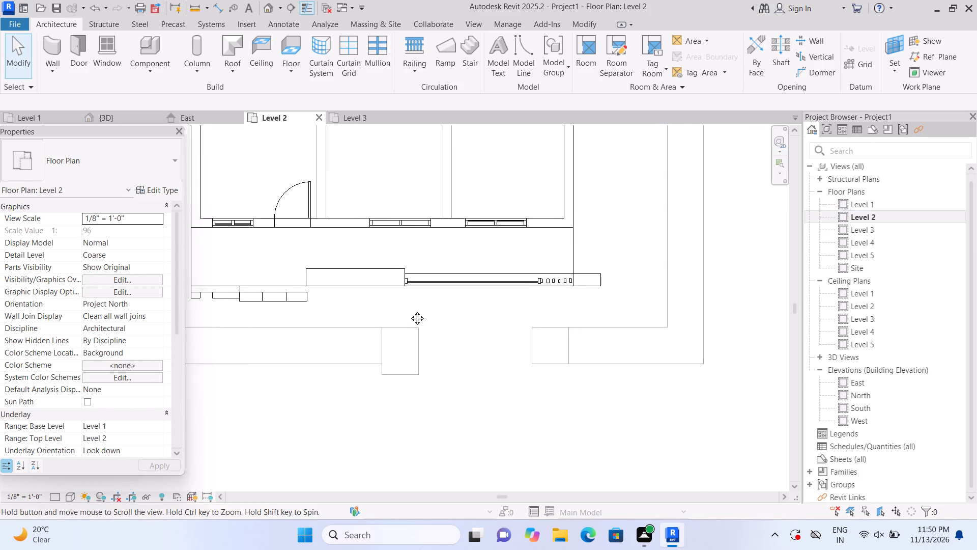
pyautogui.moveTo(410, 311); pyautogui.dragTo(411, 316, button='middle')
pyautogui.scroll(1, 331, 290)
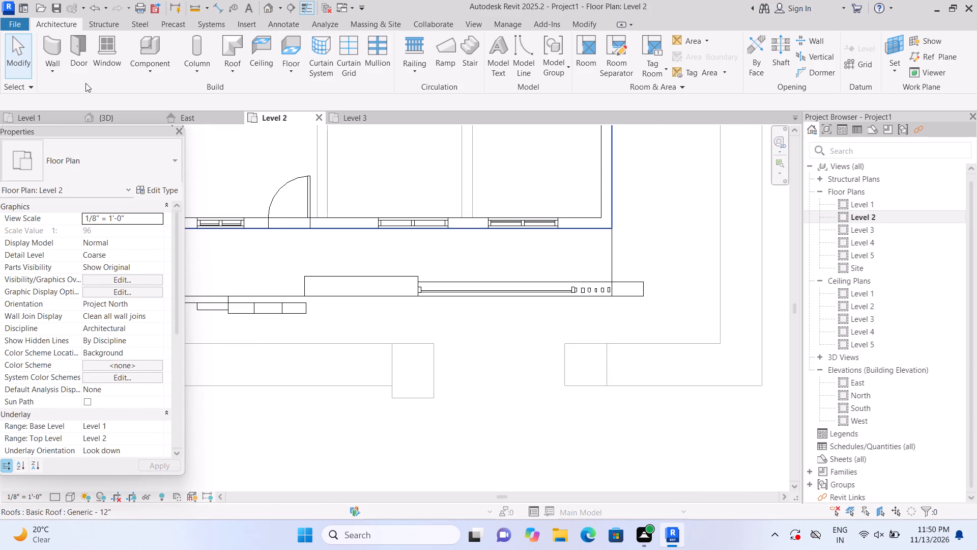
pyautogui.click(58, 57)
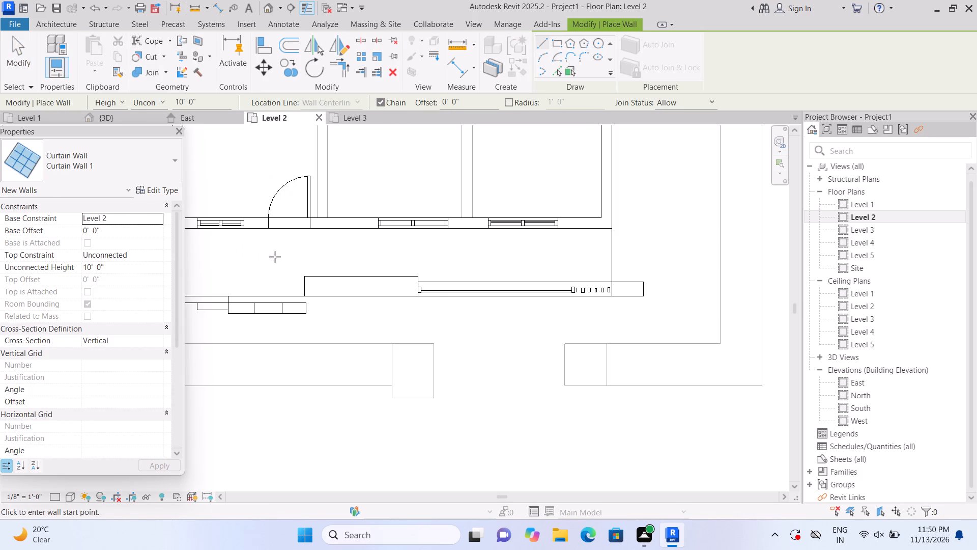
pyautogui.scroll(1, 282, 251)
pyautogui.scroll(1, 307, 300)
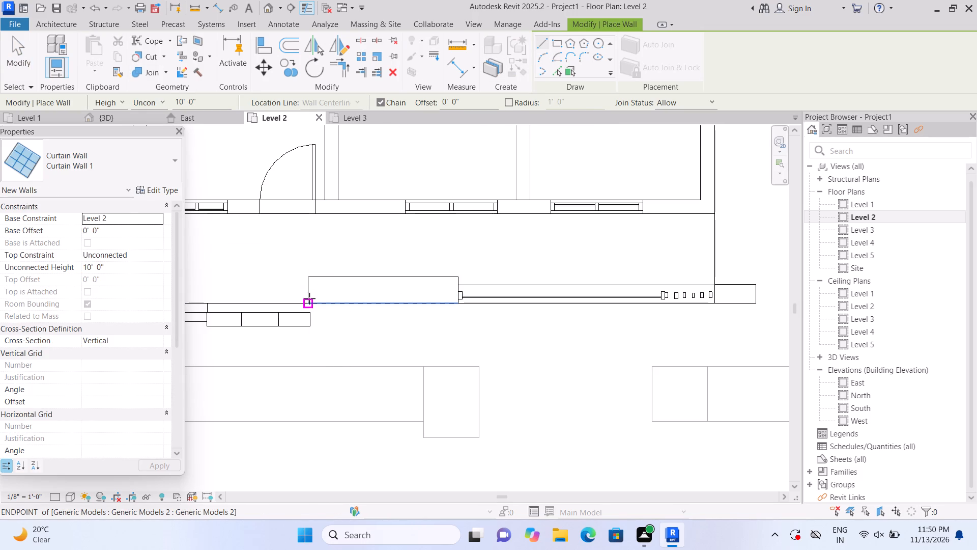
pyautogui.scroll(4, 308, 300)
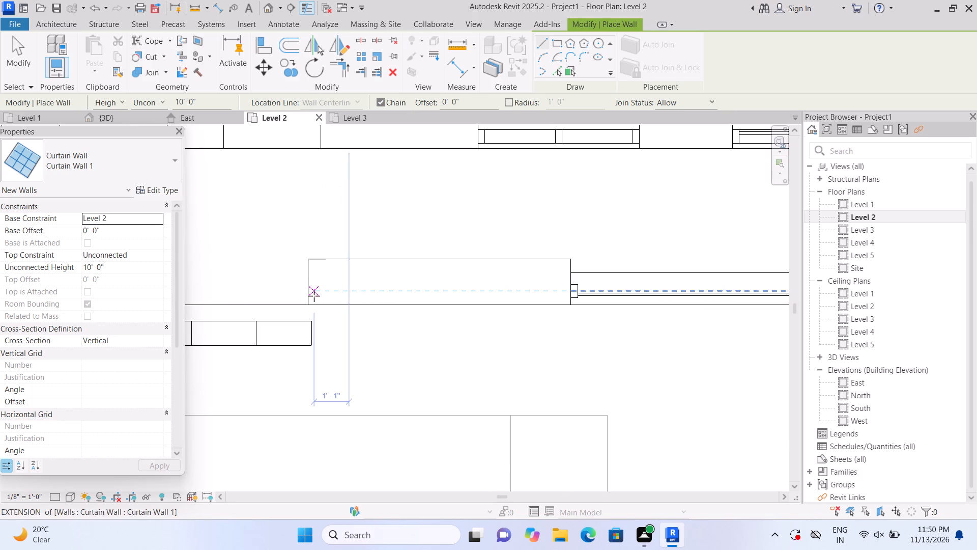
pyautogui.doubleClick(312, 298)
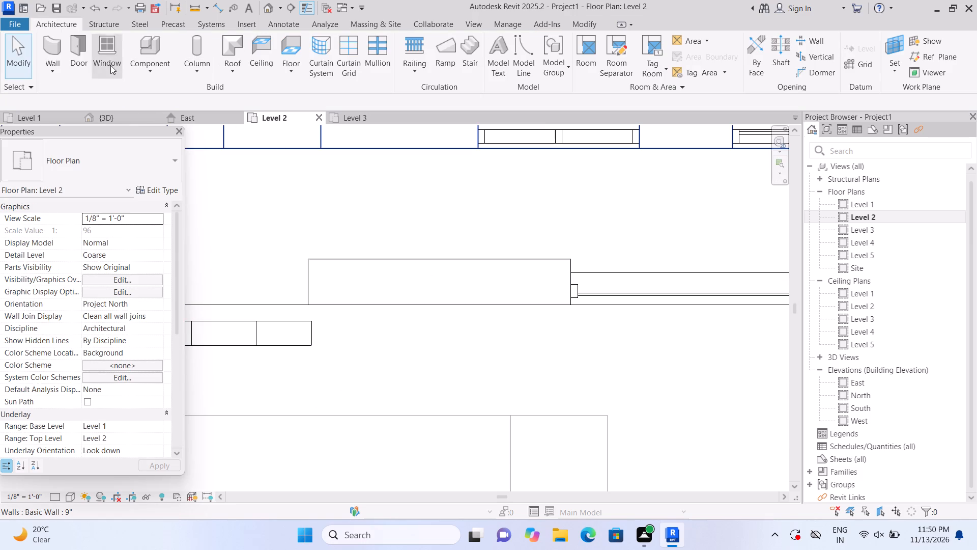
pyautogui.click(63, 49)
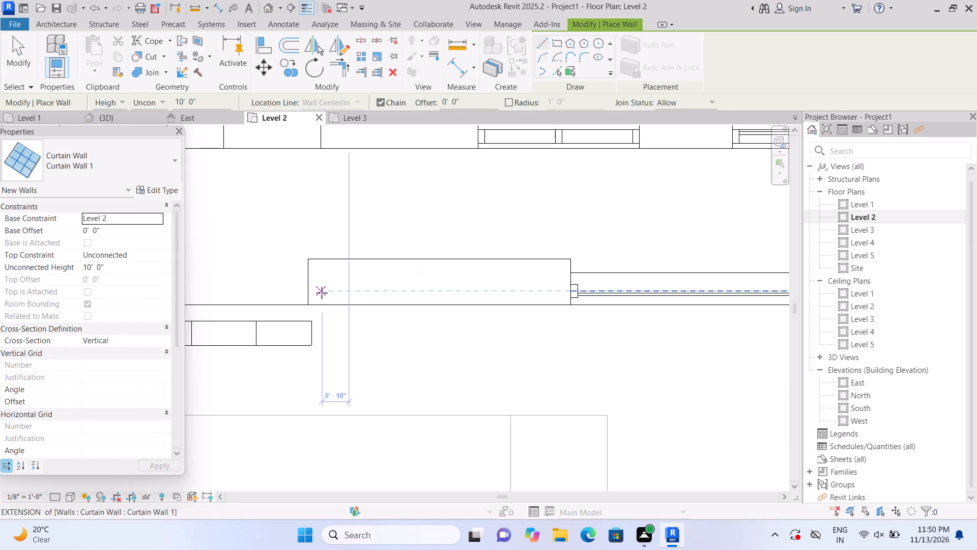
pyautogui.click(310, 299)
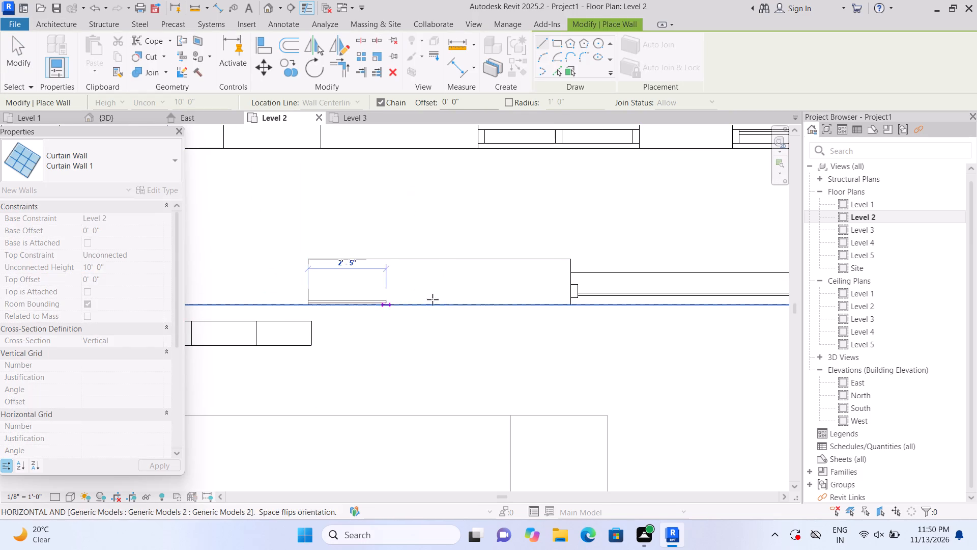
pyautogui.doubleClick(570, 304)
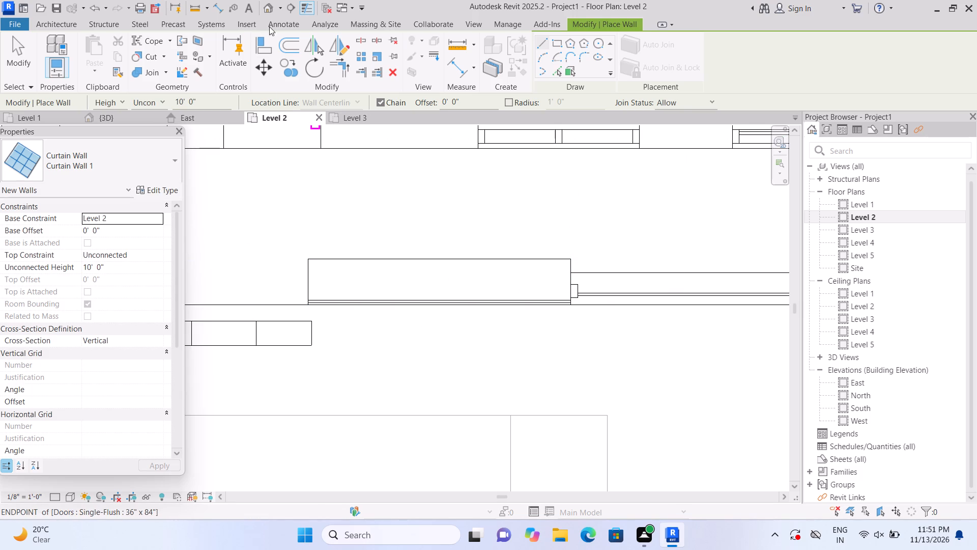
# In the 3D view, raise the new curtain wall's base to an offset of about 1' 10", partway up the thicker ledge block.
pyautogui.click(268, 7)
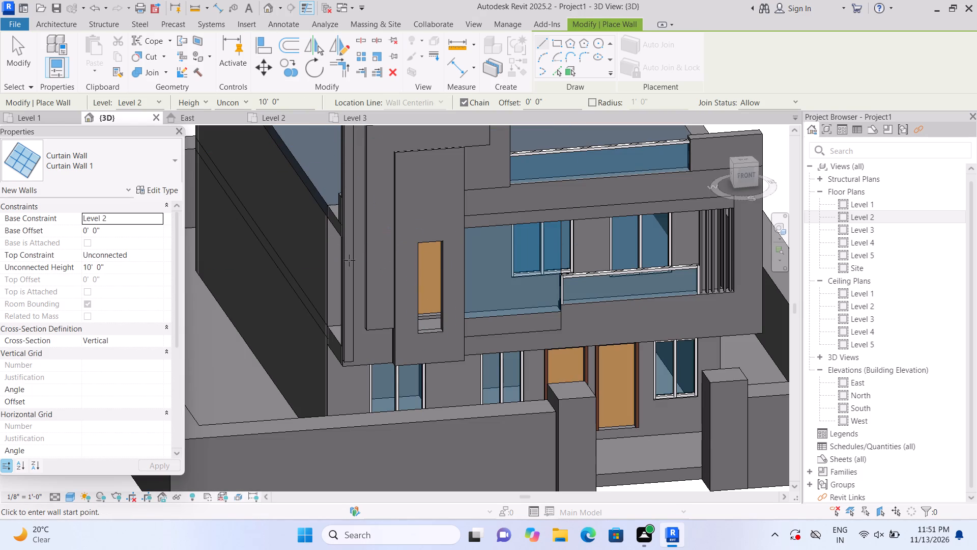
pyautogui.keyDown('shift'); pyautogui.moveTo(470, 378); pyautogui.dragTo(409, 370, button='middle'); pyautogui.keyUp('shift')
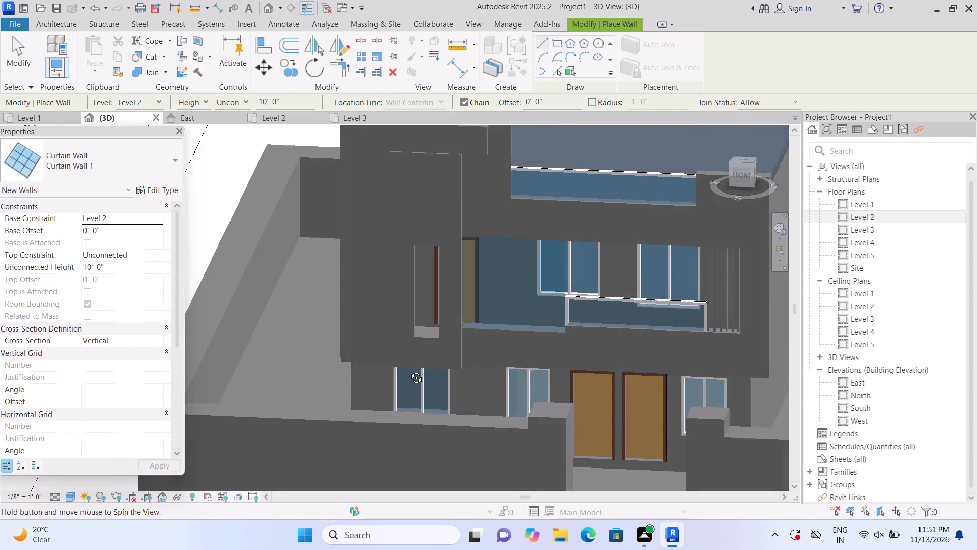
pyautogui.keyDown('shift'); pyautogui.moveTo(409, 370); pyautogui.dragTo(431, 368, button='middle'); pyautogui.keyUp('shift')
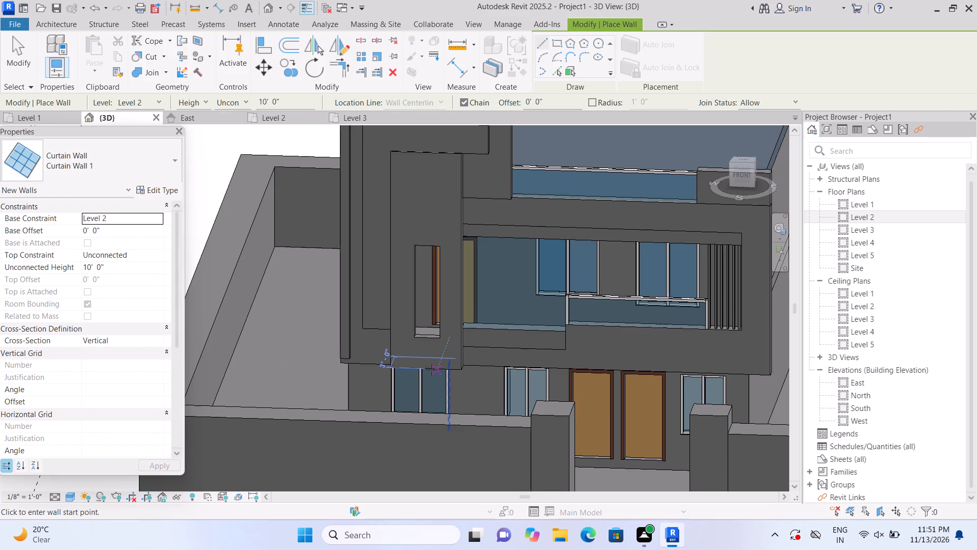
pyautogui.press('Escape')
pyautogui.click(515, 293)
pyautogui.scroll(1, 515, 292)
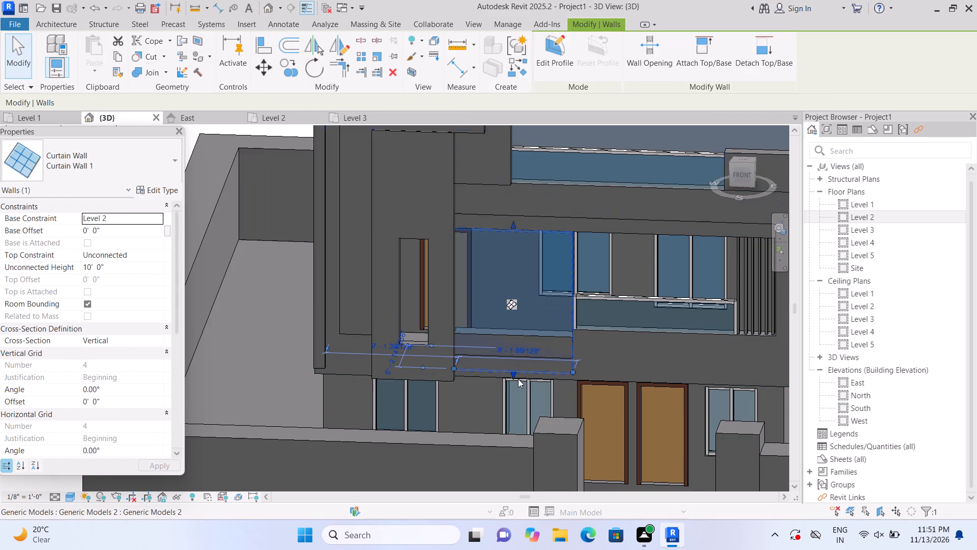
pyautogui.moveTo(513, 374); pyautogui.dragTo(515, 346)
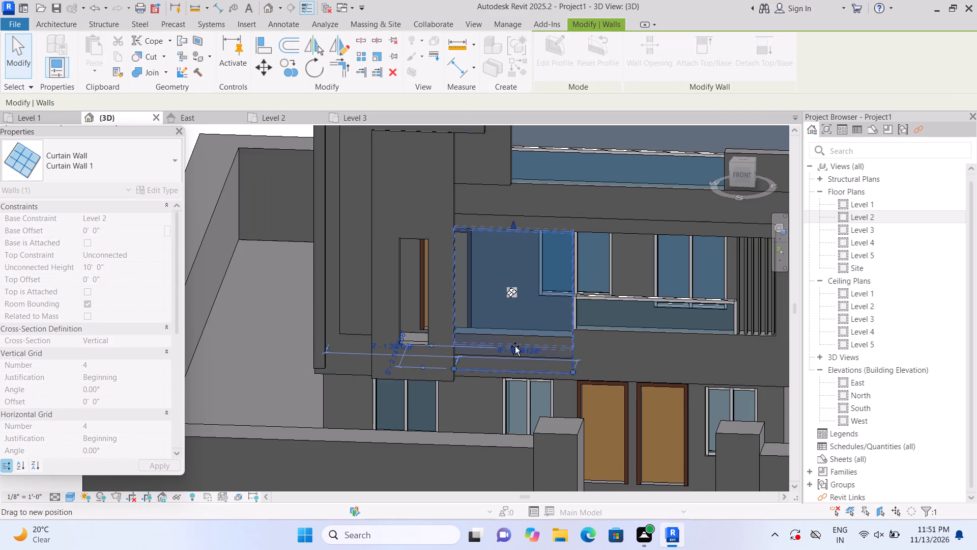
pyautogui.moveTo(515, 346); pyautogui.dragTo(516, 344)
# Lower the new curtain wall's top edge close to the neighbouring glass railing, leaving a low panel about 4' high.
pyautogui.moveTo(512, 224); pyautogui.dragTo(521, 291)
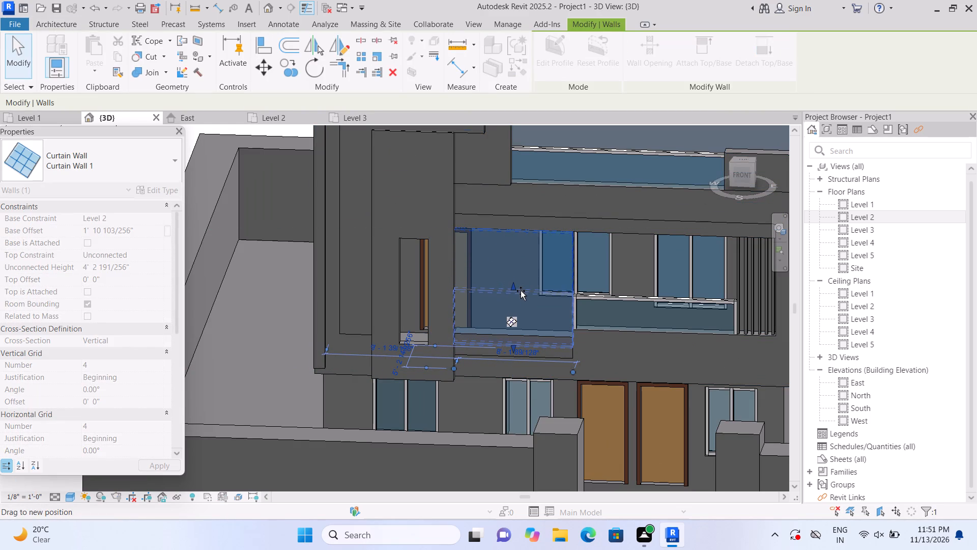
pyautogui.moveTo(521, 291); pyautogui.dragTo(520, 290)
pyautogui.press('Escape')
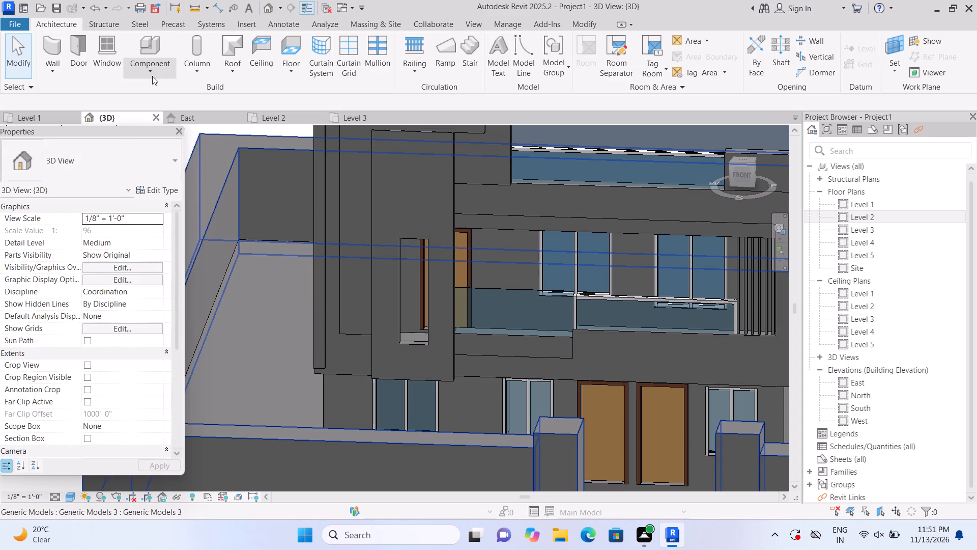
# Place 2.5" x 5" rectangular mullions along the top and left side edges of the new low glass panel.
pyautogui.click(377, 64)
pyautogui.scroll(1, 473, 268)
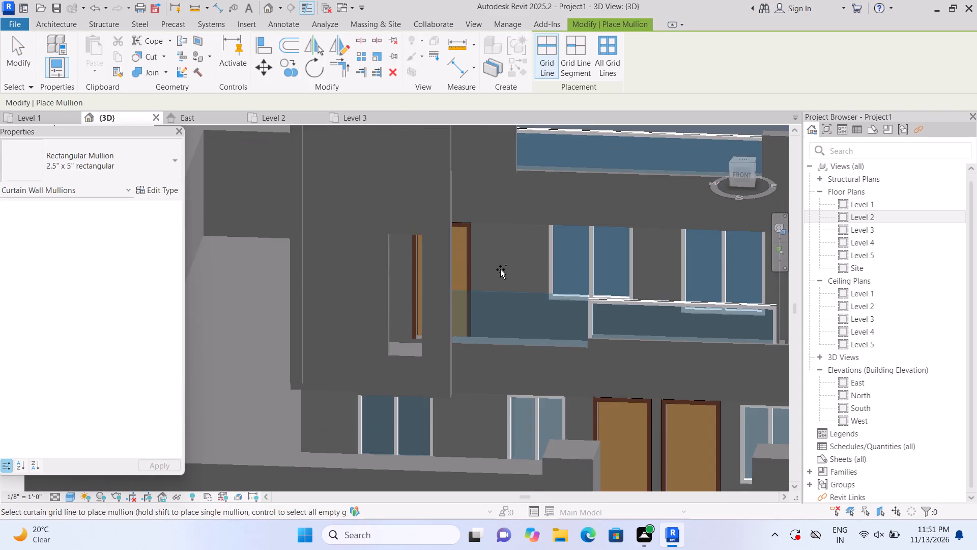
pyautogui.scroll(1, 519, 285)
pyautogui.doubleClick(532, 296)
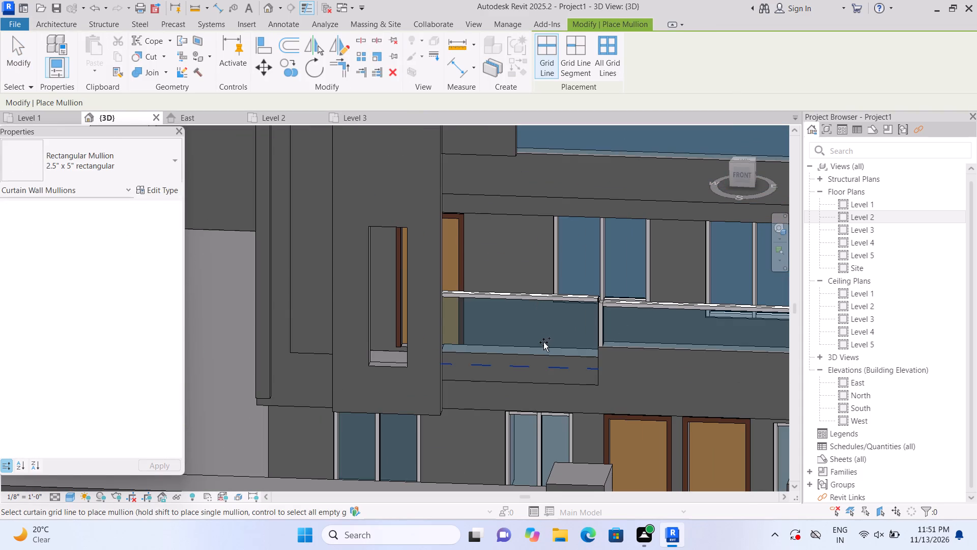
pyautogui.click(452, 321)
pyautogui.scroll(-2, 452, 320)
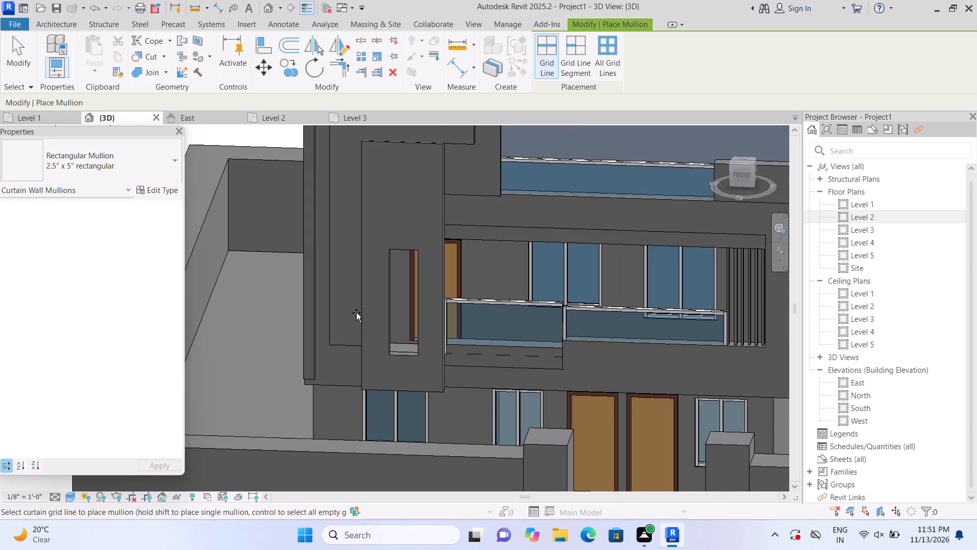
pyautogui.press('Escape')
# Raise the new glass panel's bottom edge close to the top of the thicker ledge block.
pyautogui.scroll(1, 496, 392)
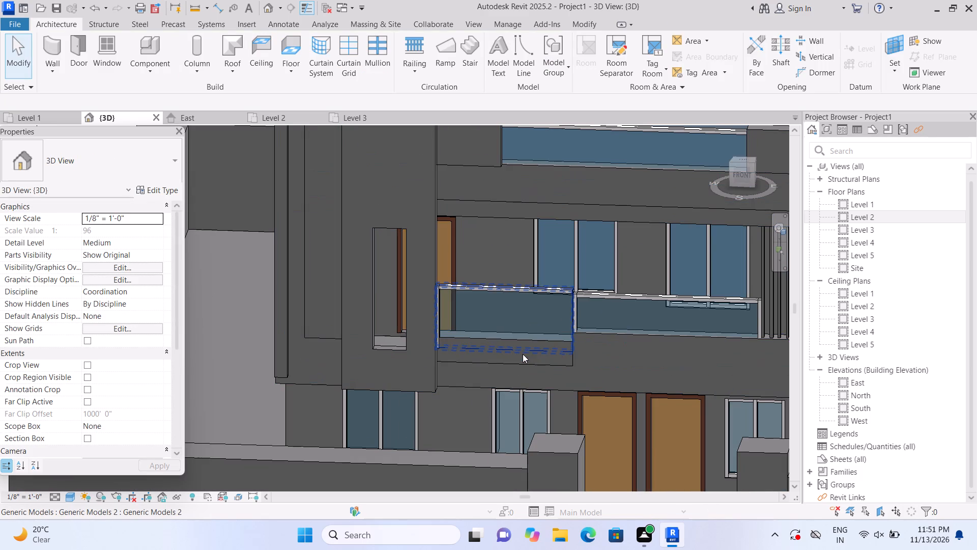
pyautogui.click(523, 354)
pyautogui.moveTo(504, 351); pyautogui.dragTo(502, 345)
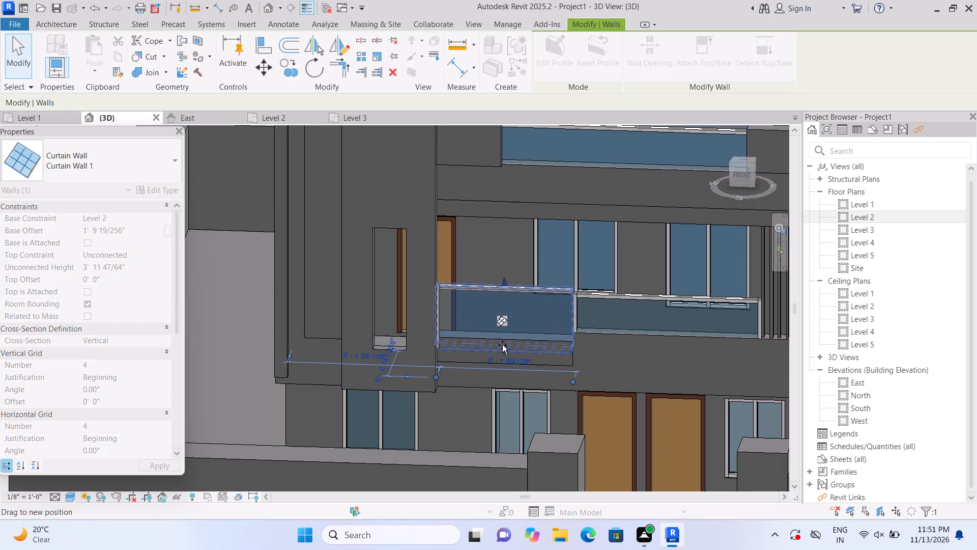
pyautogui.moveTo(502, 345); pyautogui.dragTo(502, 343)
pyautogui.click(502, 343)
pyautogui.press('Escape')
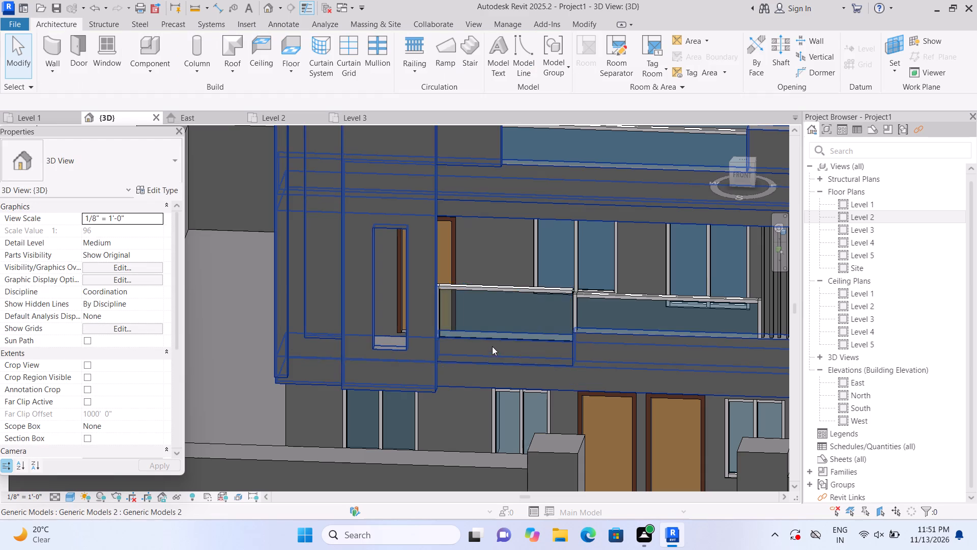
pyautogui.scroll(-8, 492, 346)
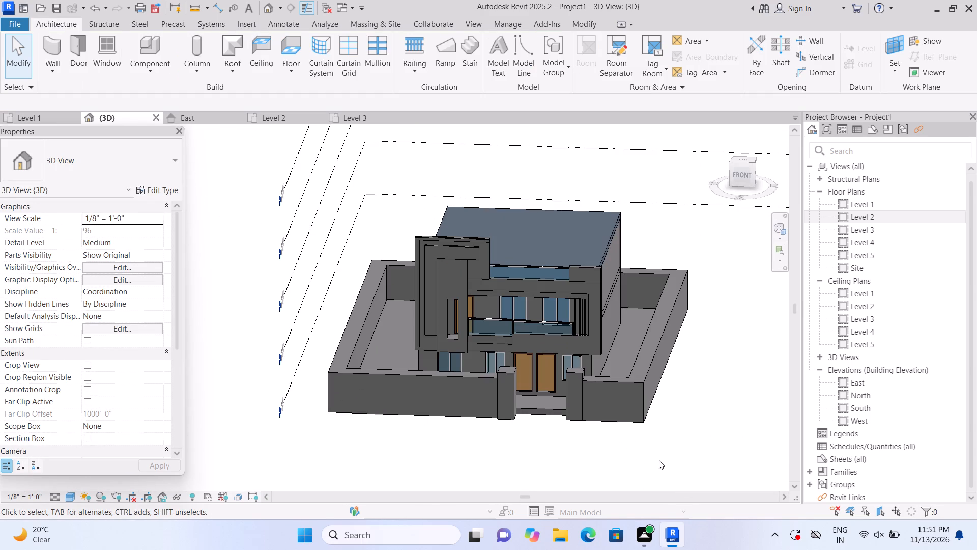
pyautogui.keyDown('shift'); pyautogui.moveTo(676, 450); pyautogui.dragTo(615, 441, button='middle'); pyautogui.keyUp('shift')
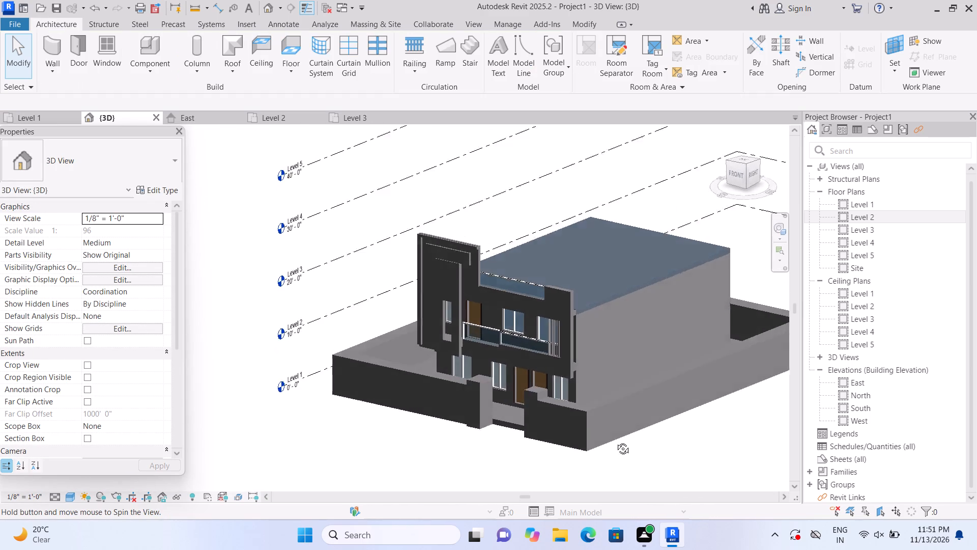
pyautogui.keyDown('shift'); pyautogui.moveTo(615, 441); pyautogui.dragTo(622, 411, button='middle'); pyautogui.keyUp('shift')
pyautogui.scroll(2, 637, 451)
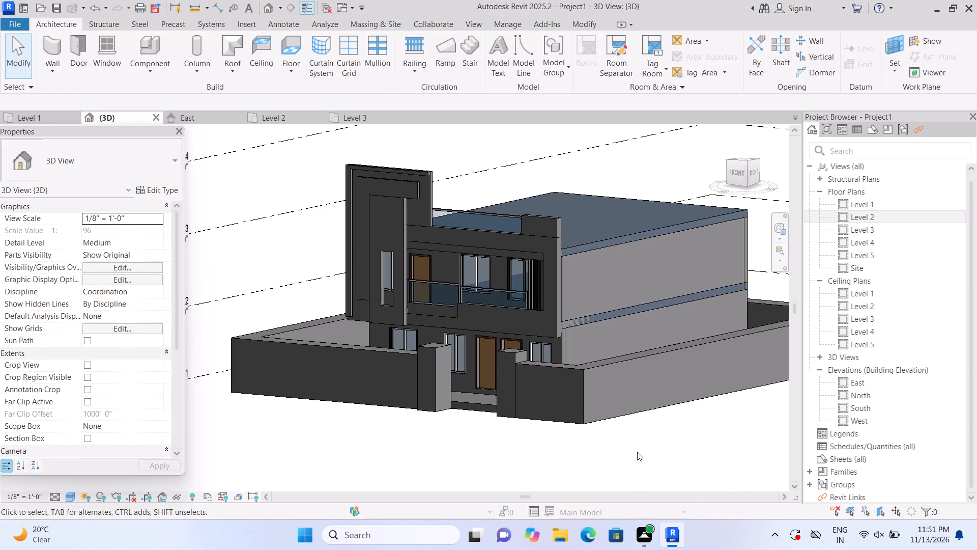
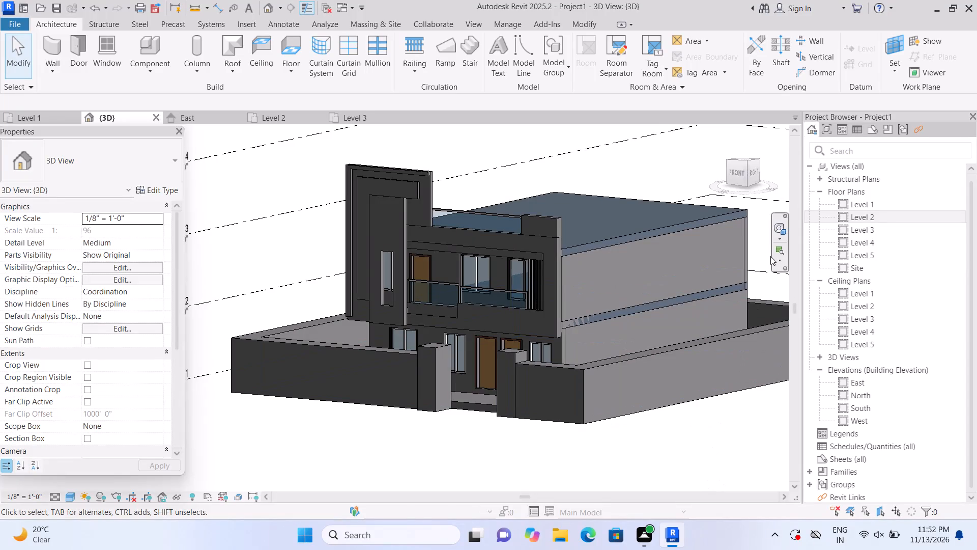
# In a front-facing 3D view, start a new in-place model in the Generic Models category with the default name.
pyautogui.click(739, 173)
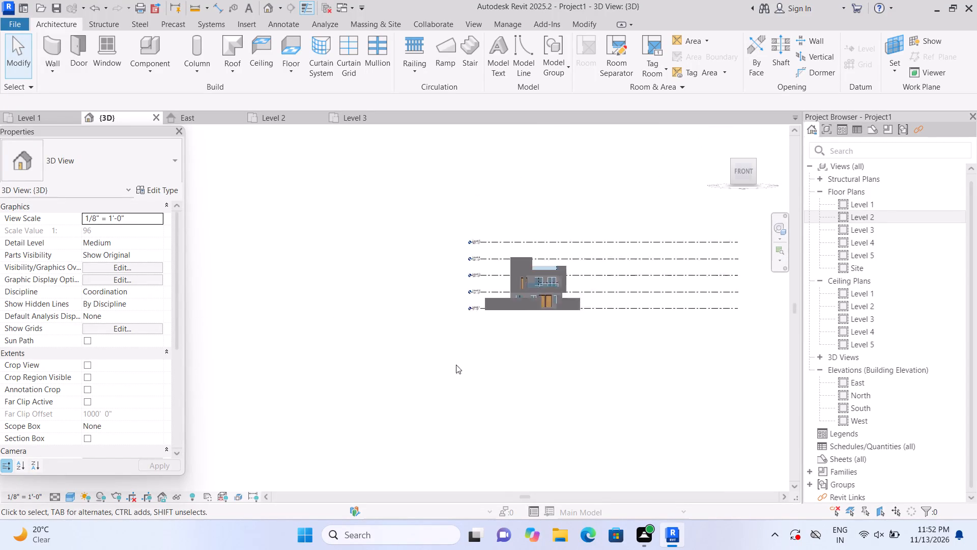
pyautogui.scroll(8, 338, 354)
pyautogui.moveTo(294, 348); pyautogui.dragTo(344, 384, button='middle')
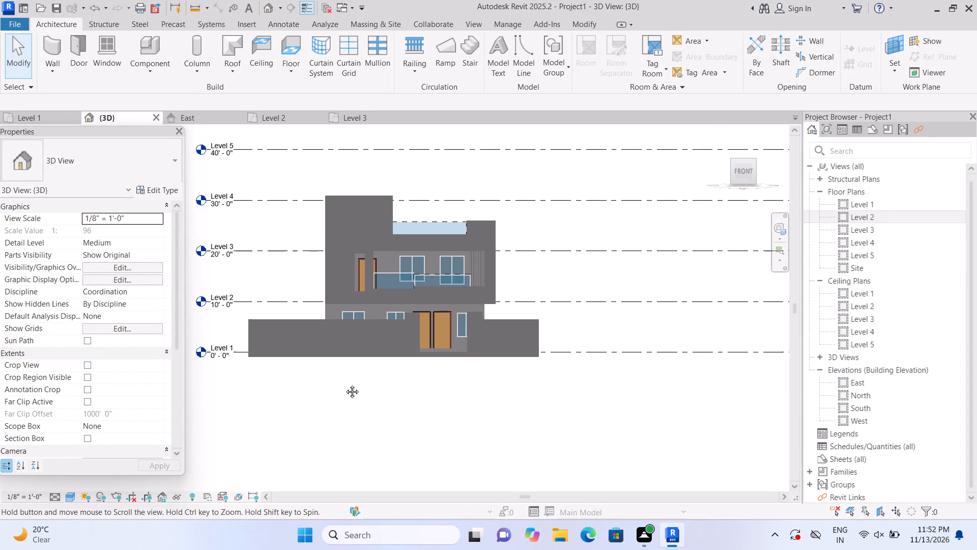
pyautogui.moveTo(344, 384); pyautogui.dragTo(365, 397, button='middle')
pyautogui.scroll(2, 294, 371)
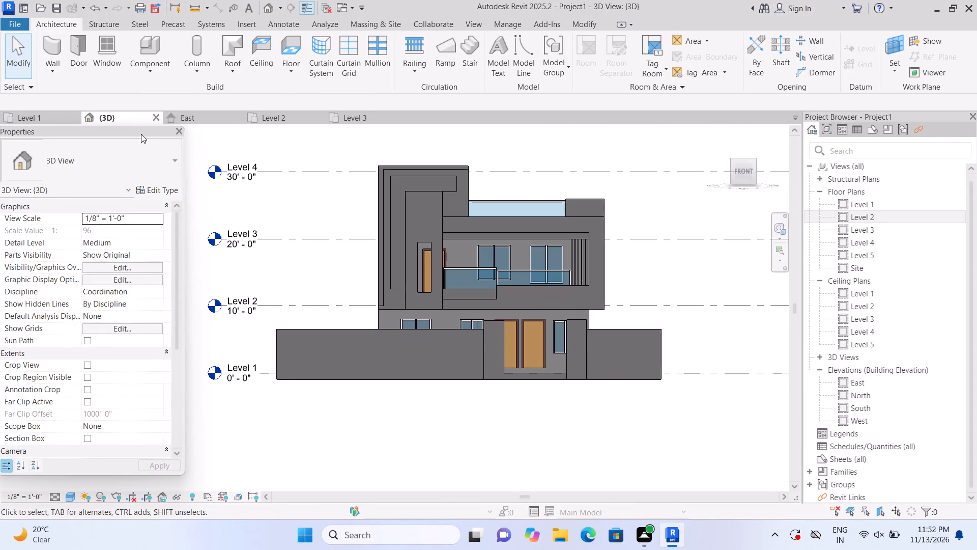
pyautogui.click(150, 70)
pyautogui.click(161, 117)
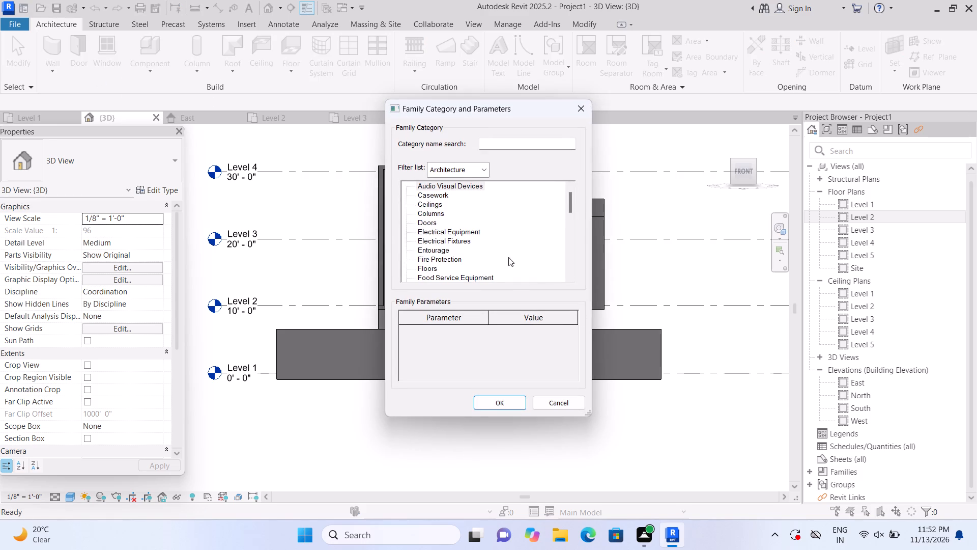
pyautogui.scroll(-4, 505, 255)
pyautogui.click(457, 265)
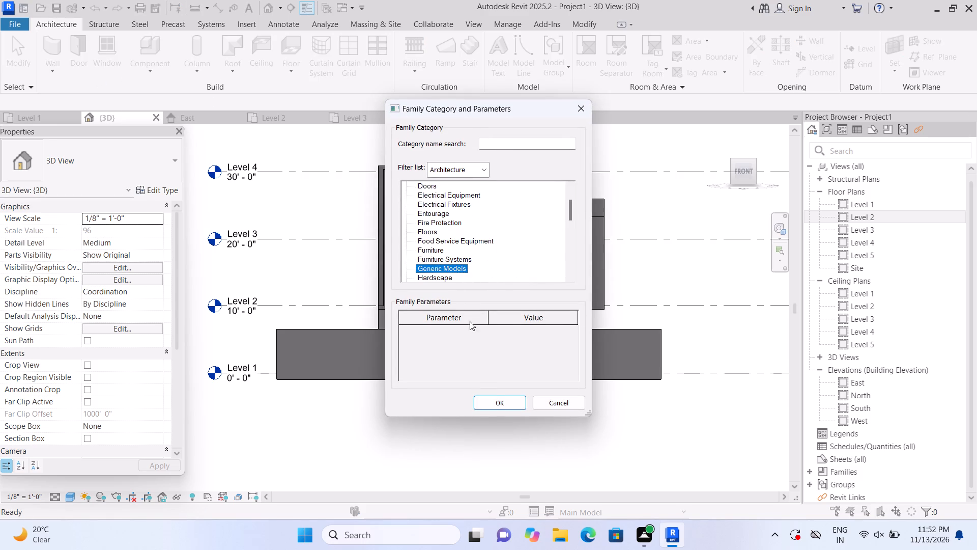
pyautogui.click(495, 401)
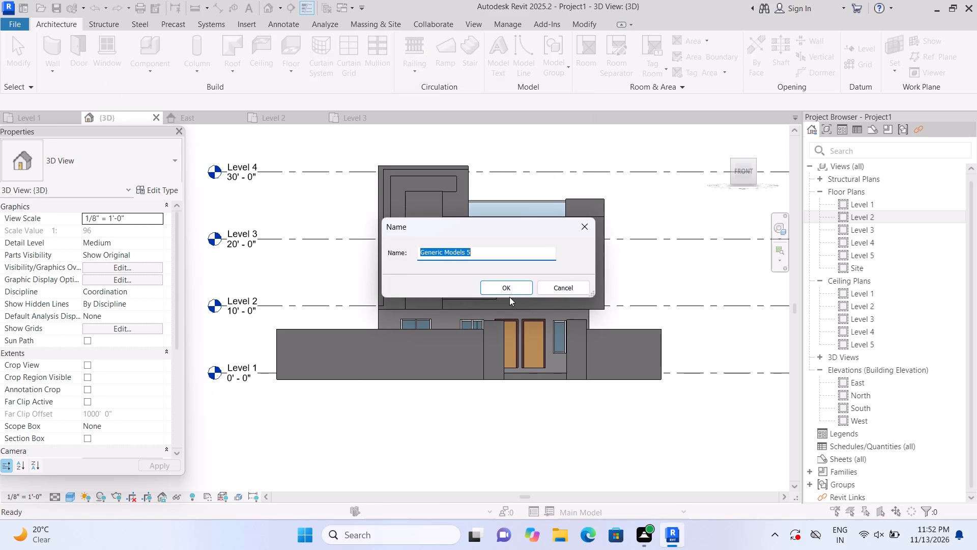
pyautogui.click(507, 289)
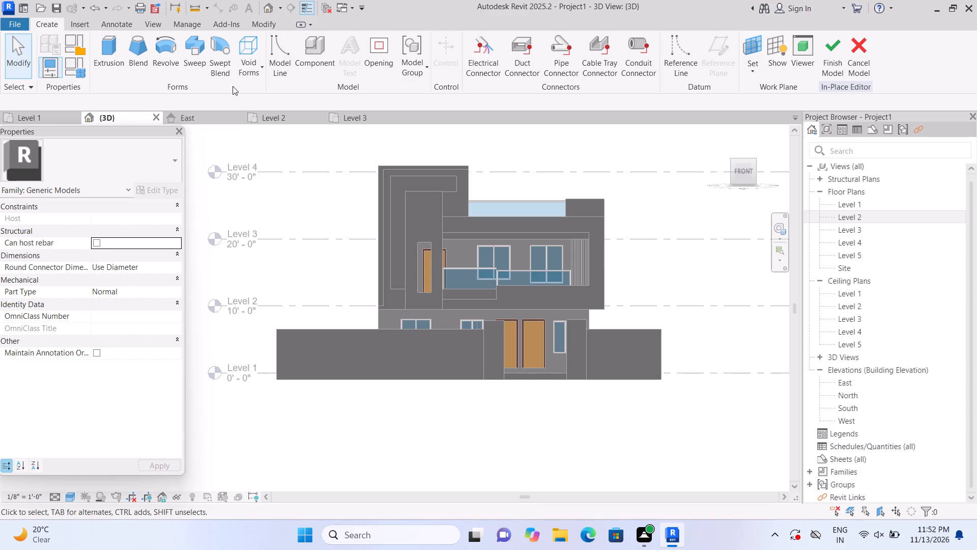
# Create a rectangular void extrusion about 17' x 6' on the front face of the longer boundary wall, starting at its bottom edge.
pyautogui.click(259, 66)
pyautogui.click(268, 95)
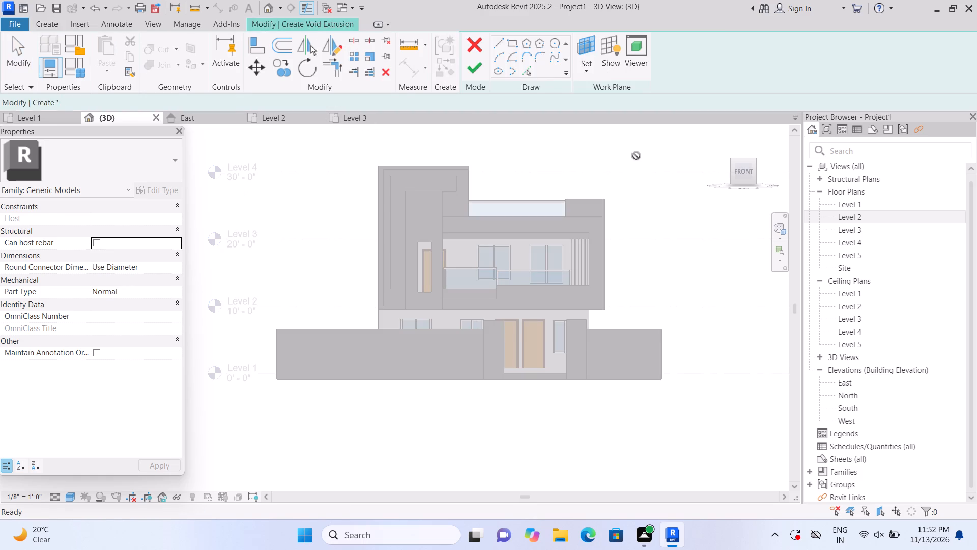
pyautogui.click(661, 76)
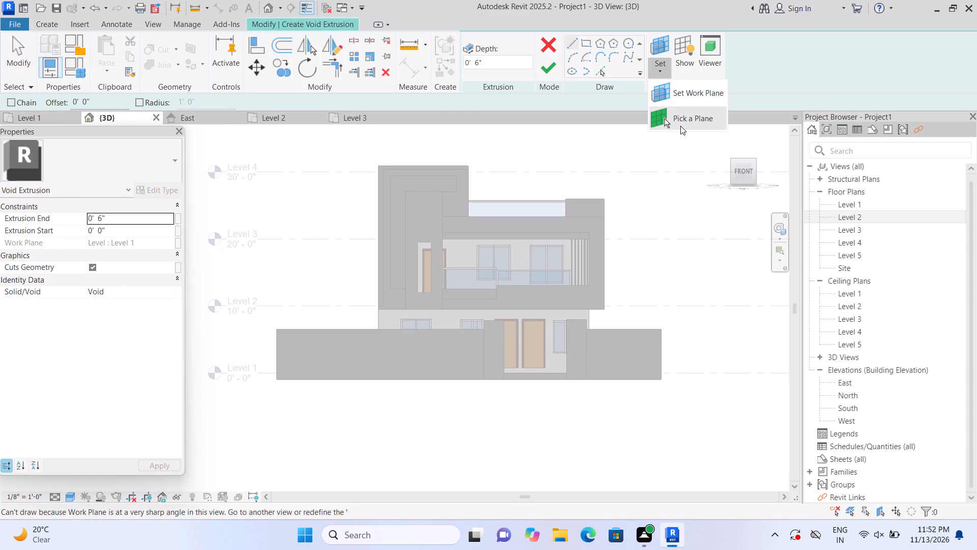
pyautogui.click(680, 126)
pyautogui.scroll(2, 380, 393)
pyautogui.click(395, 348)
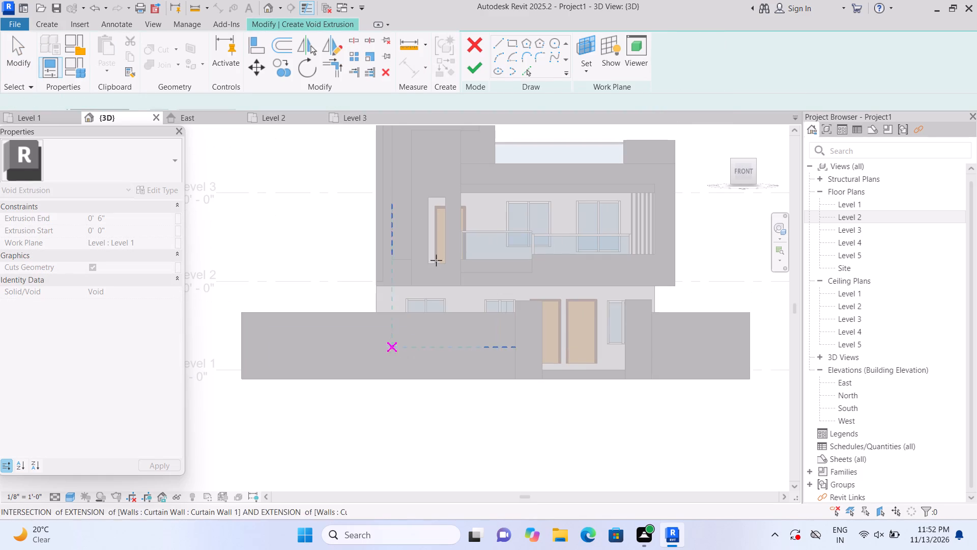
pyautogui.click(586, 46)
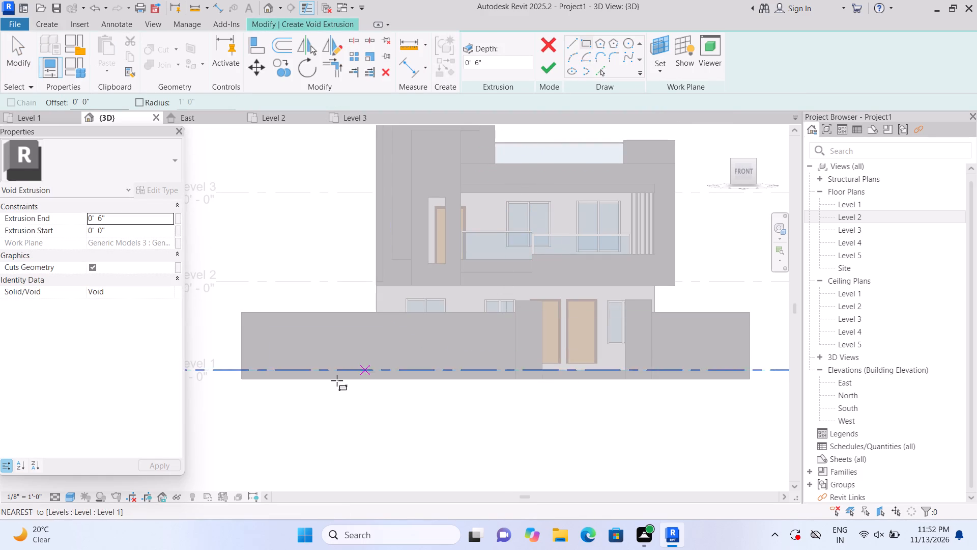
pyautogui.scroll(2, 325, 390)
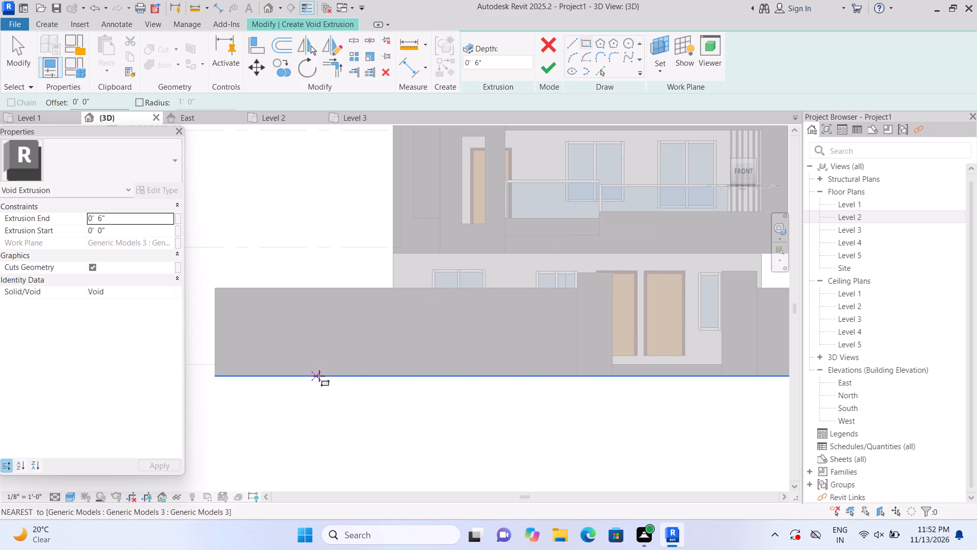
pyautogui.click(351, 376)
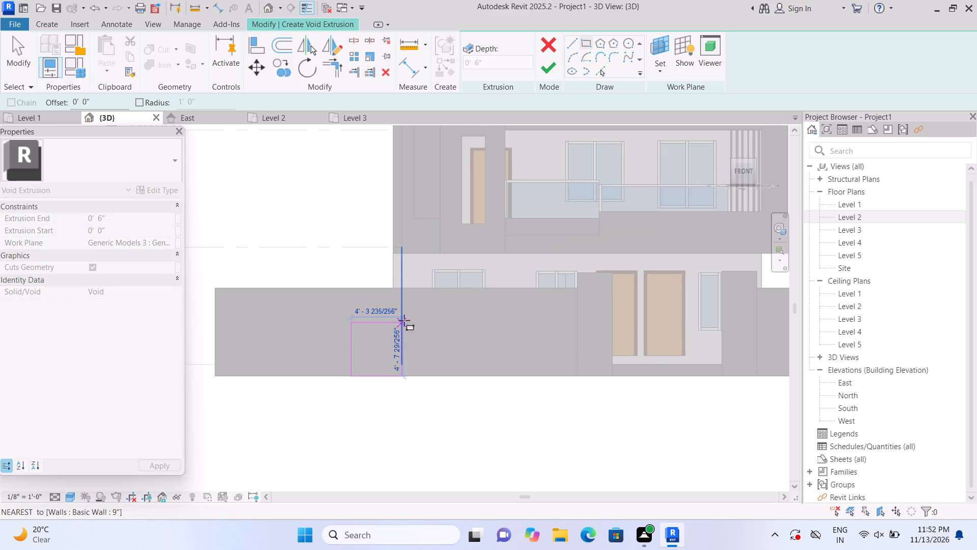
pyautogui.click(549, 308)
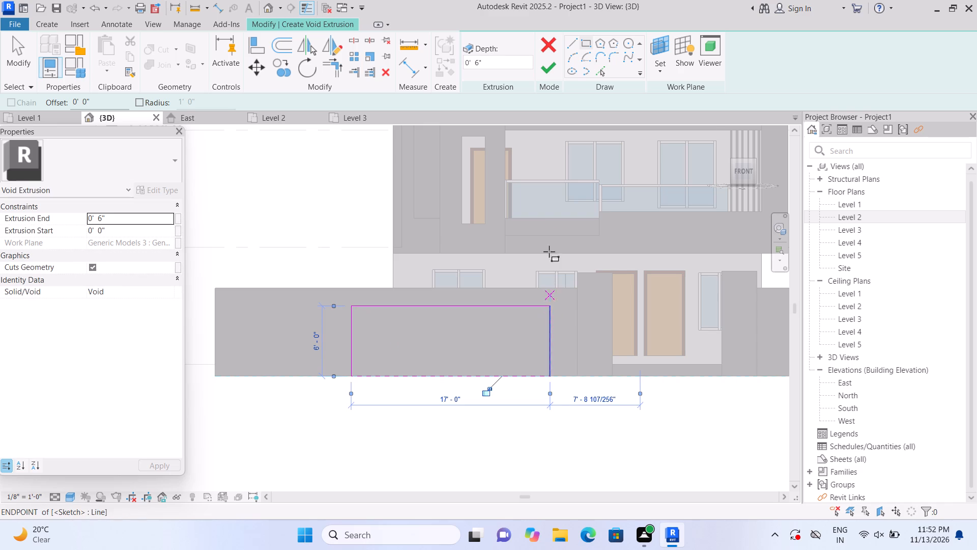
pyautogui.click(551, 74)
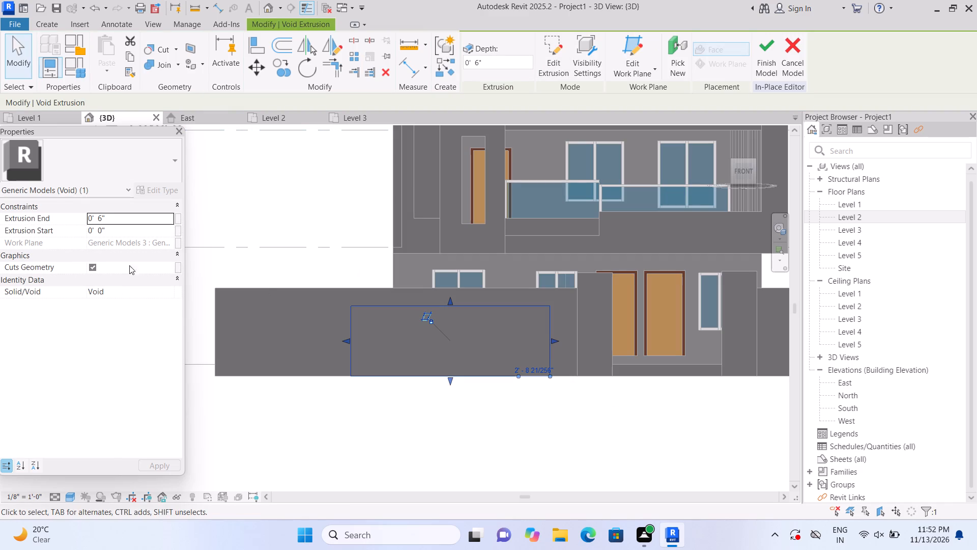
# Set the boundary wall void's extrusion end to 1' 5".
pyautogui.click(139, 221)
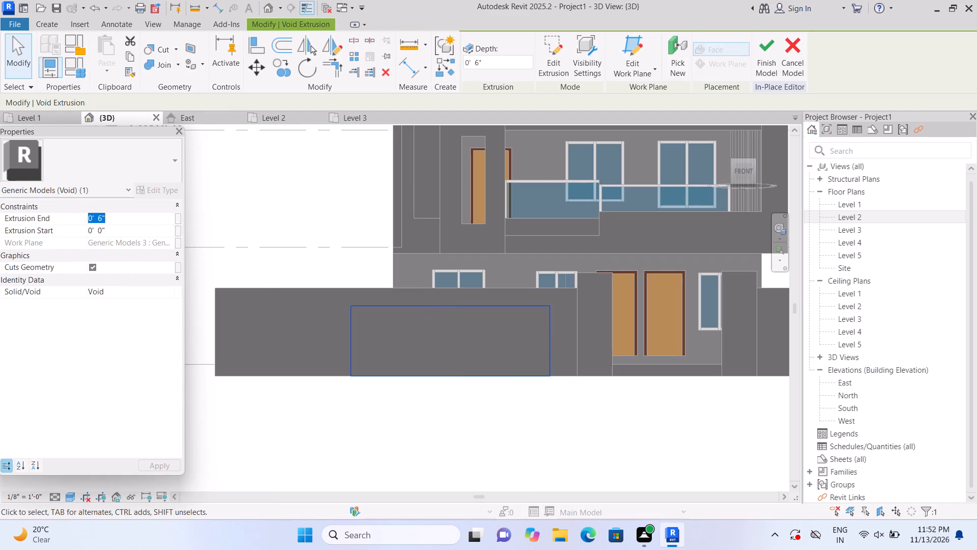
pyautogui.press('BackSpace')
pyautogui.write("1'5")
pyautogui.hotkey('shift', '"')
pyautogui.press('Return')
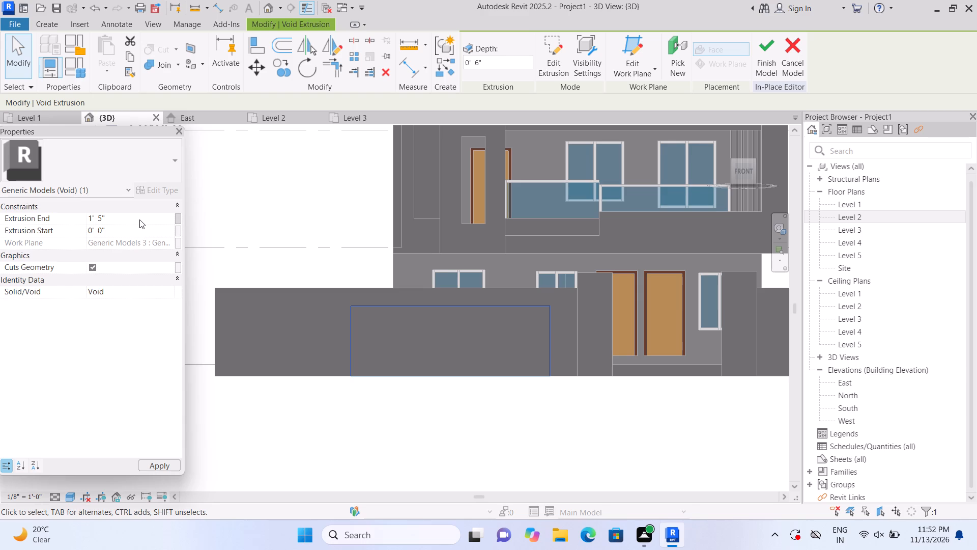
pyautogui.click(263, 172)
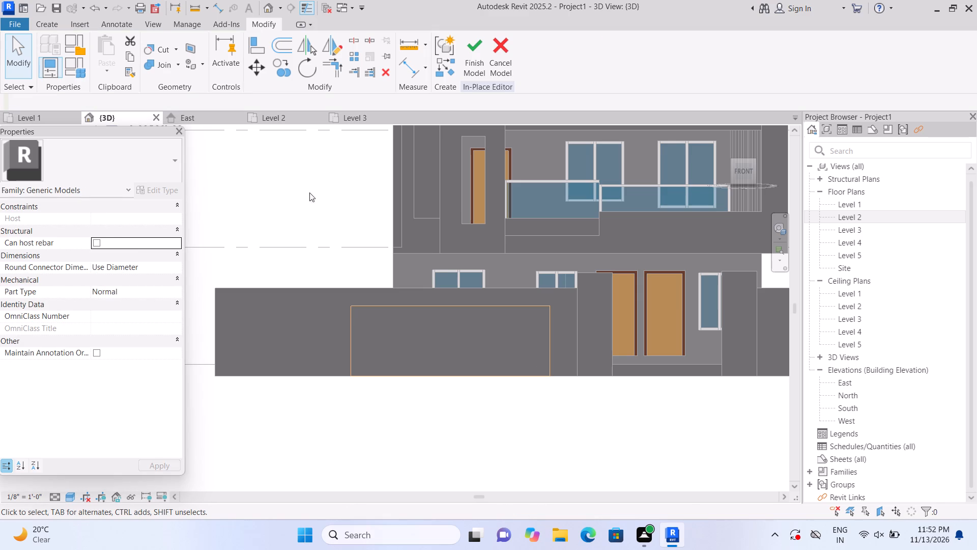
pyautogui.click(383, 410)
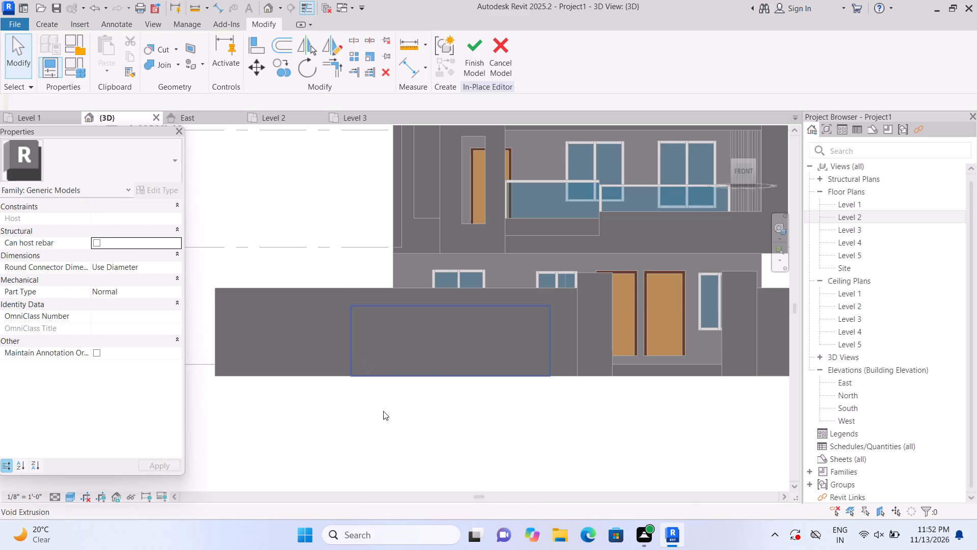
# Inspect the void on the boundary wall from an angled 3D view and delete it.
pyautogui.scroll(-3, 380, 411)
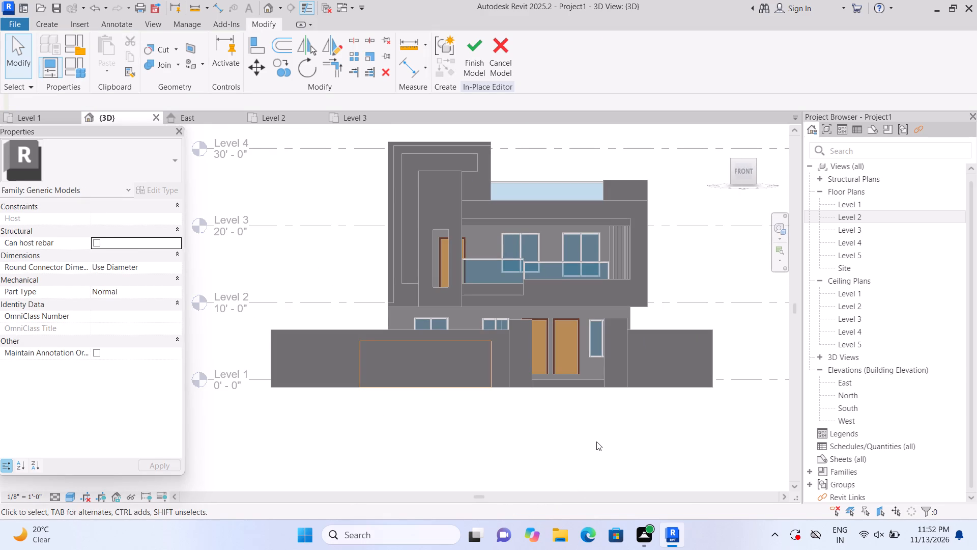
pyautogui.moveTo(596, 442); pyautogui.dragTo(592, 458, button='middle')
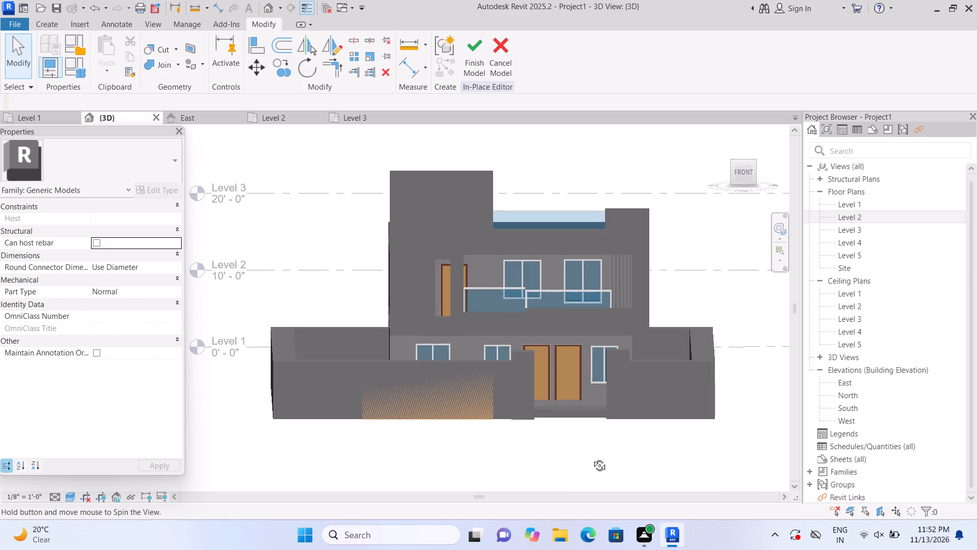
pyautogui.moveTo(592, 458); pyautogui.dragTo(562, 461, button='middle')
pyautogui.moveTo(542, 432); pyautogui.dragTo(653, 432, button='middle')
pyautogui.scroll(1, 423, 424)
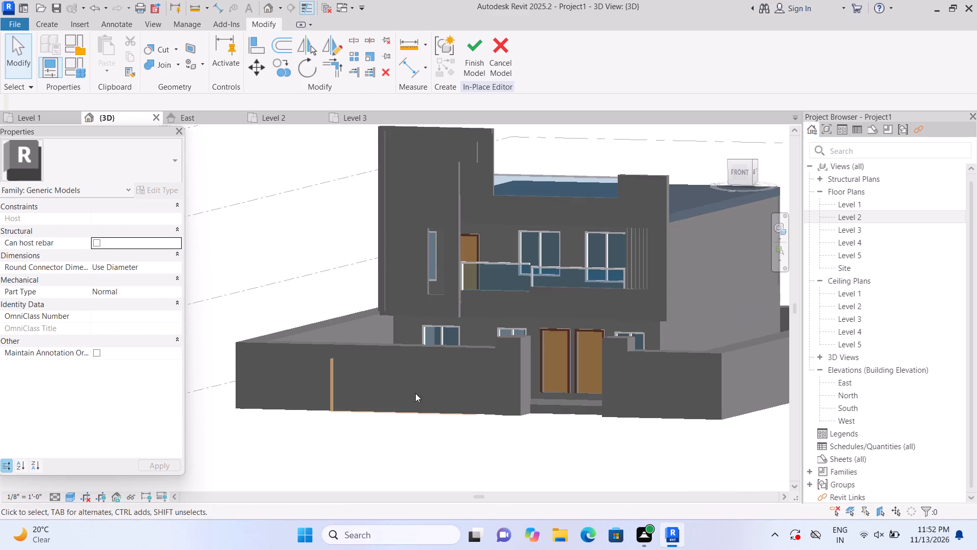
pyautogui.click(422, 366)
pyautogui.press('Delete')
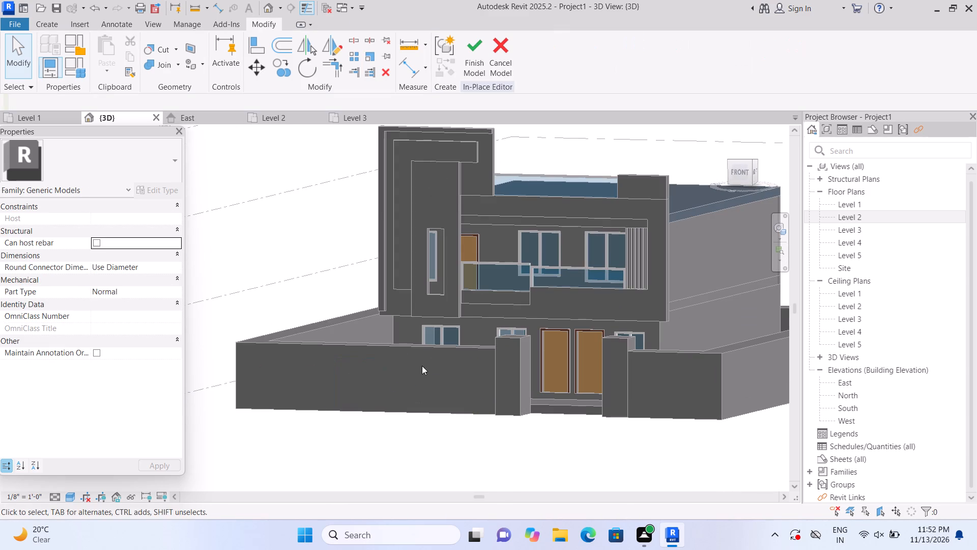
# Create a new rectangular void extrusion about 18' x 4' 6" on the longer front boundary wall's face, with its bottom edge on Level 1.
pyautogui.click(741, 172)
pyautogui.scroll(3, 305, 352)
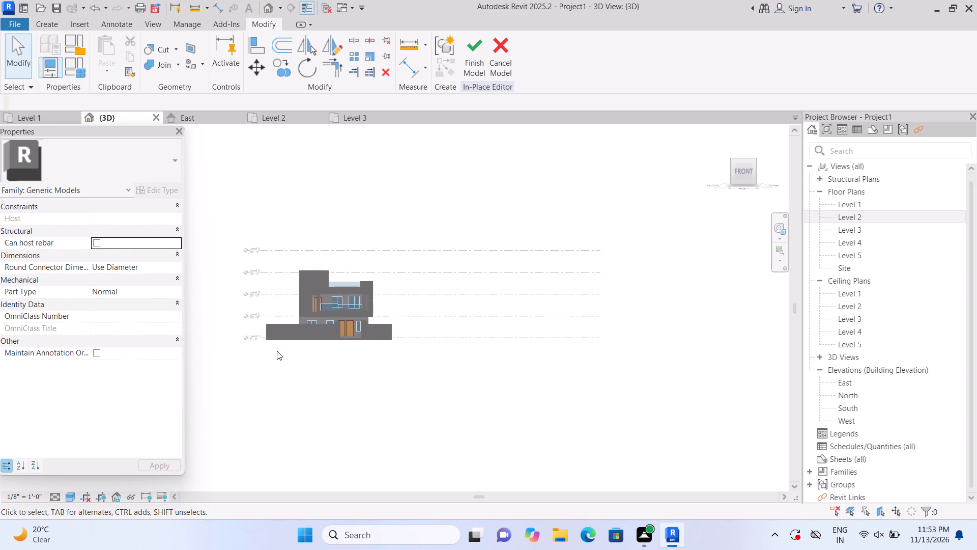
pyautogui.scroll(8, 277, 351)
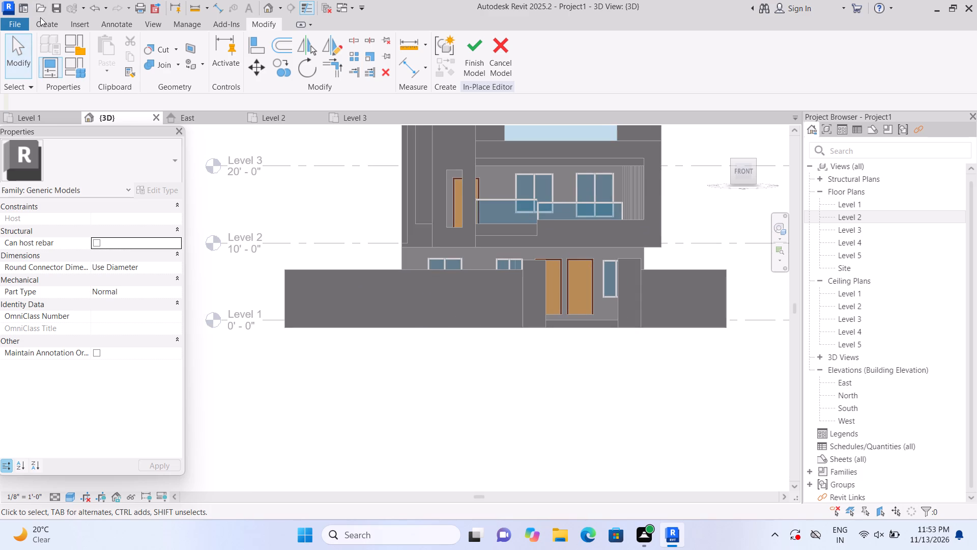
pyautogui.click(41, 19)
pyautogui.click(261, 65)
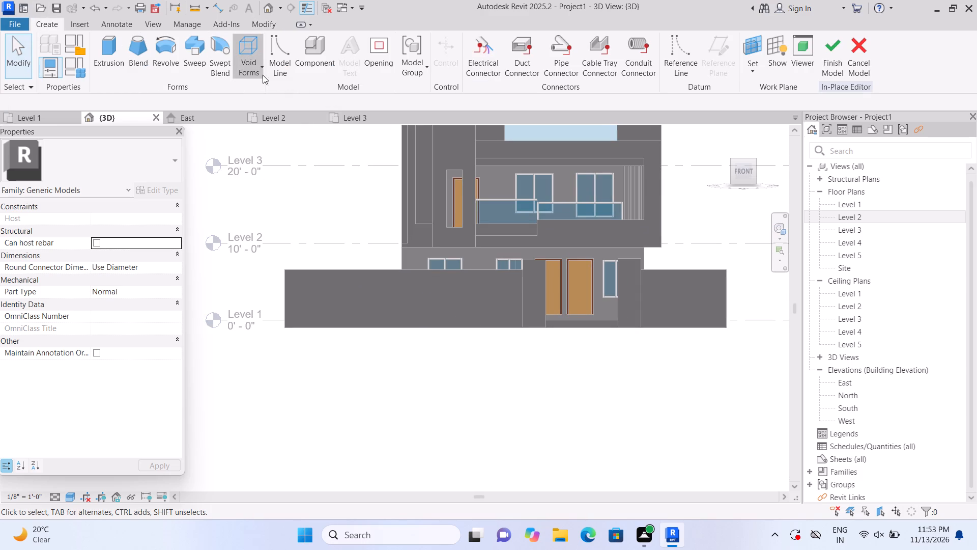
pyautogui.click(266, 87)
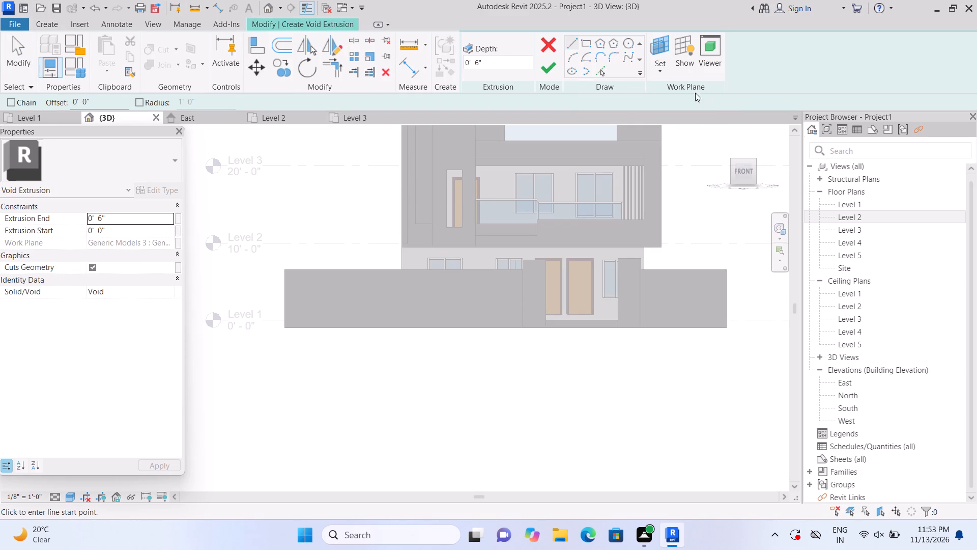
pyautogui.click(658, 70)
pyautogui.click(671, 117)
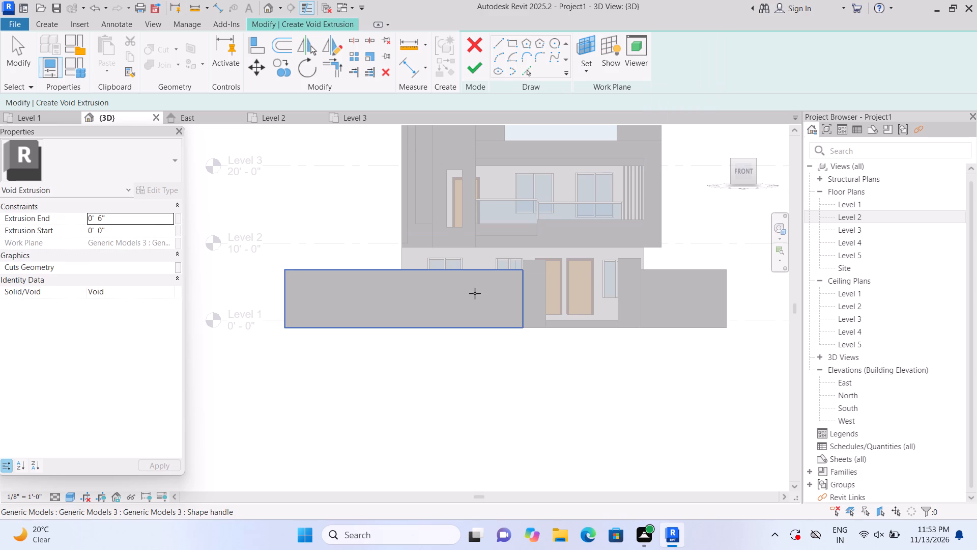
pyautogui.click(474, 293)
pyautogui.click(583, 39)
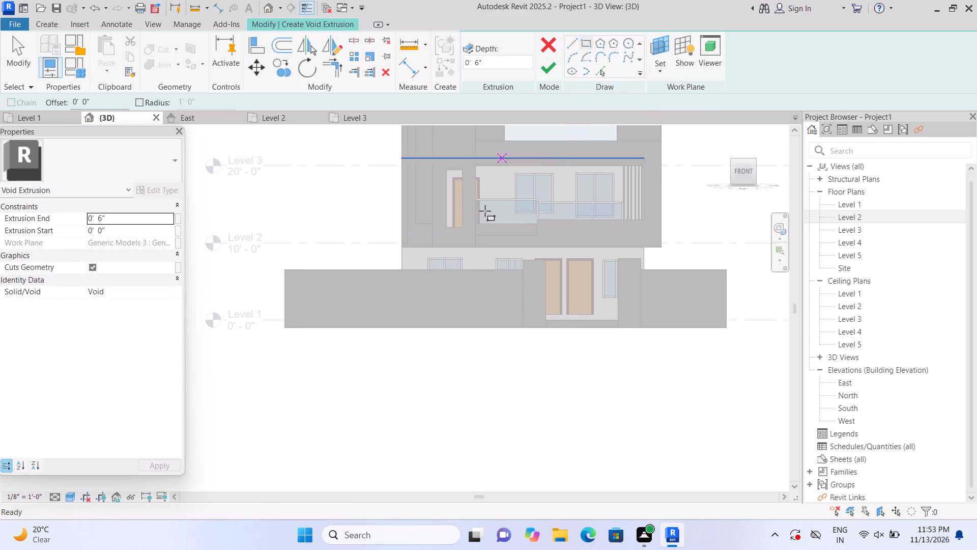
pyautogui.scroll(1, 423, 286)
pyautogui.click(353, 335)
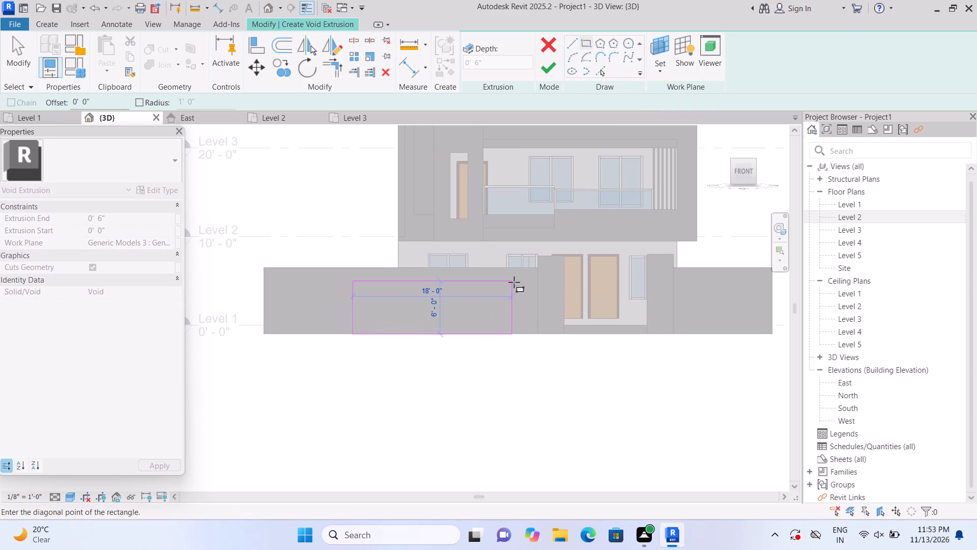
pyautogui.press('Escape')
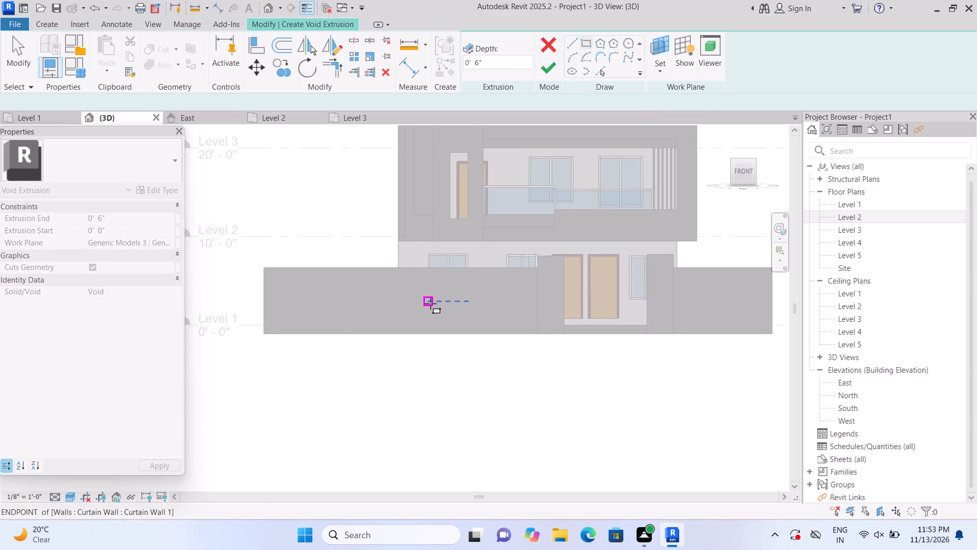
pyautogui.scroll(1, 430, 304)
pyautogui.scroll(1, 391, 328)
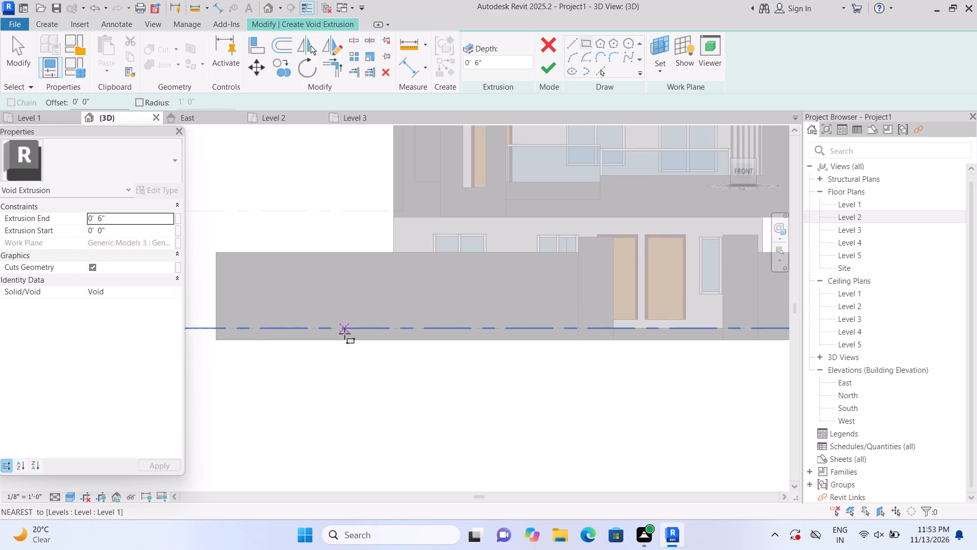
pyautogui.click(344, 334)
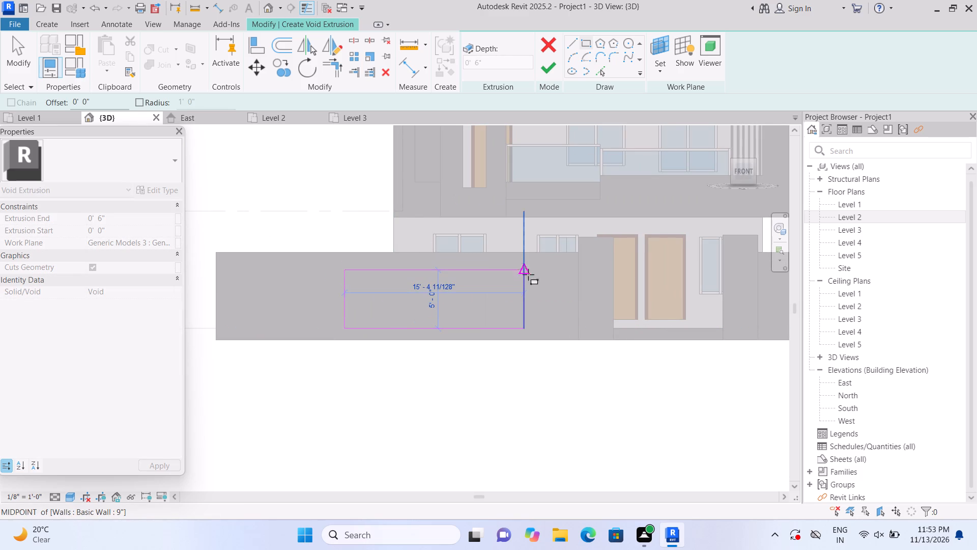
pyautogui.doubleClick(557, 273)
pyautogui.click(550, 69)
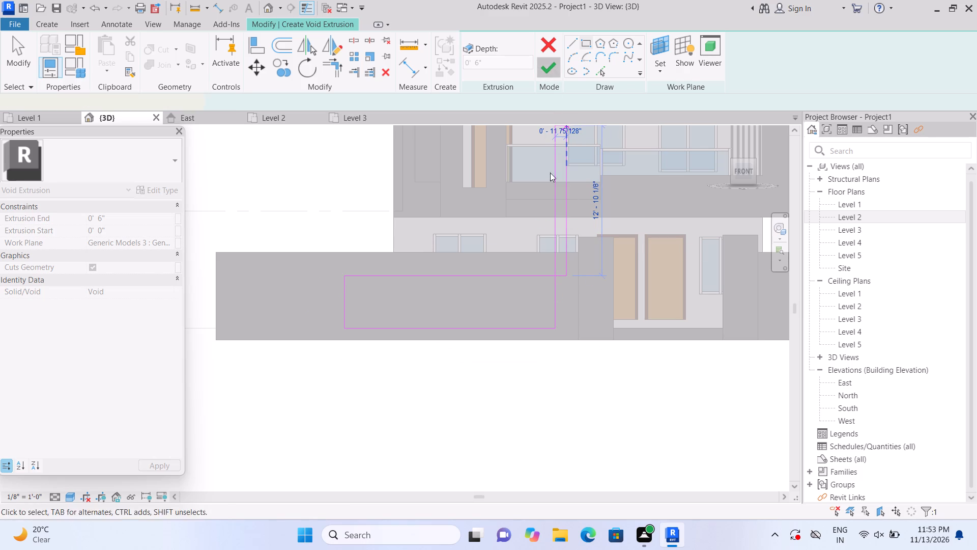
pyautogui.doubleClick(452, 388)
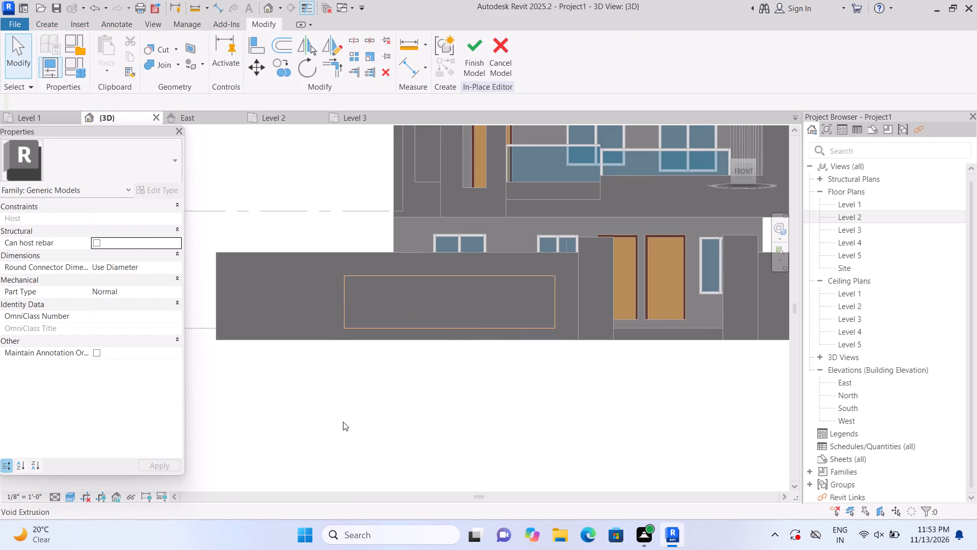
# Delete the void extrusion on the longer front boundary wall and finish the in-place model, discarding its empty family.
pyautogui.moveTo(562, 369); pyautogui.dragTo(532, 388, button='middle')
pyautogui.click(307, 358)
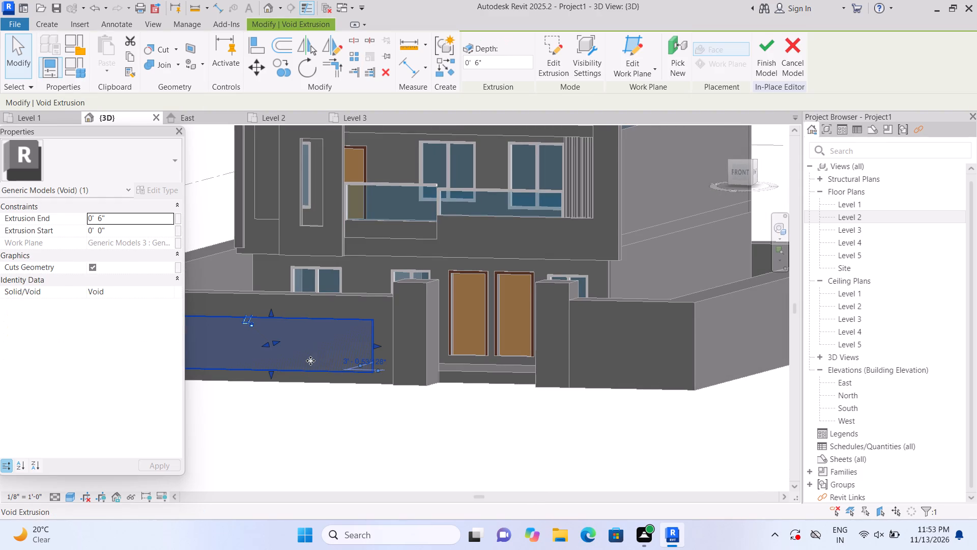
pyautogui.press('Delete')
pyautogui.scroll(-4, 315, 363)
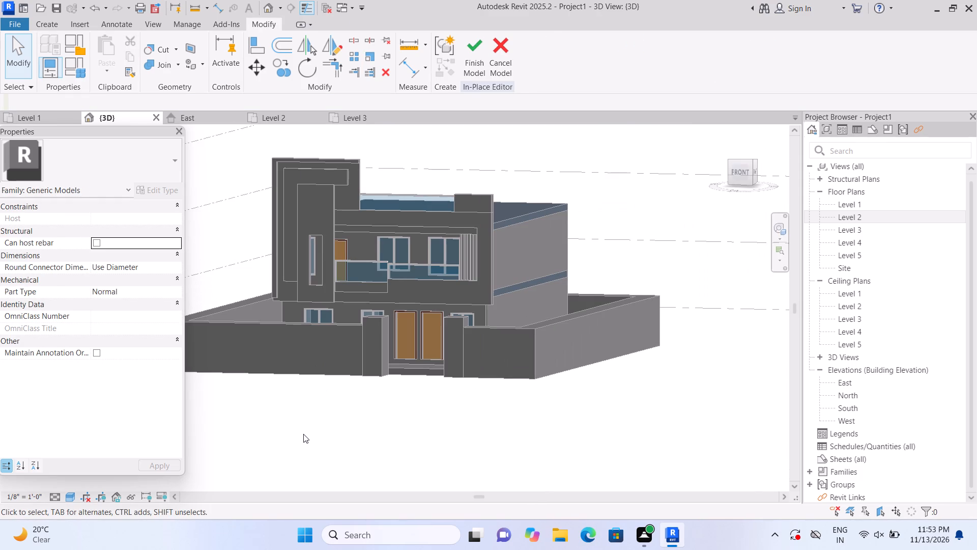
pyautogui.click(473, 75)
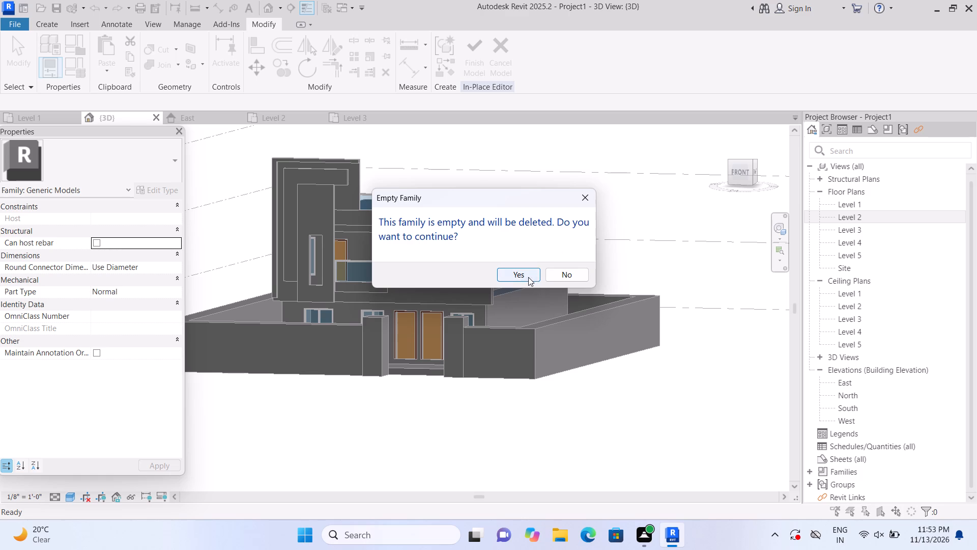
pyautogui.click(528, 276)
# Set the 3D view's visual style to Realistic.
pyautogui.moveTo(292, 461); pyautogui.dragTo(309, 463, button='middle')
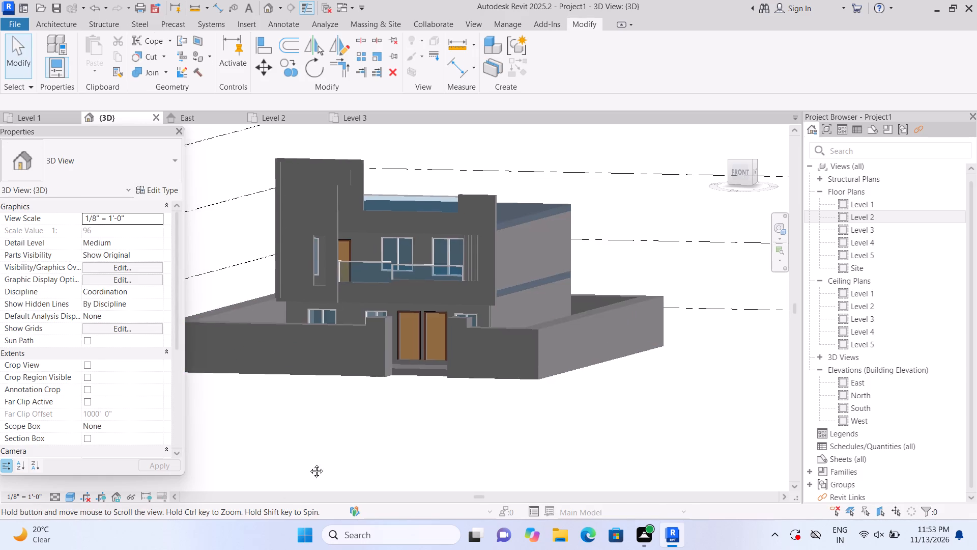
pyautogui.moveTo(309, 463); pyautogui.dragTo(381, 463, button='middle')
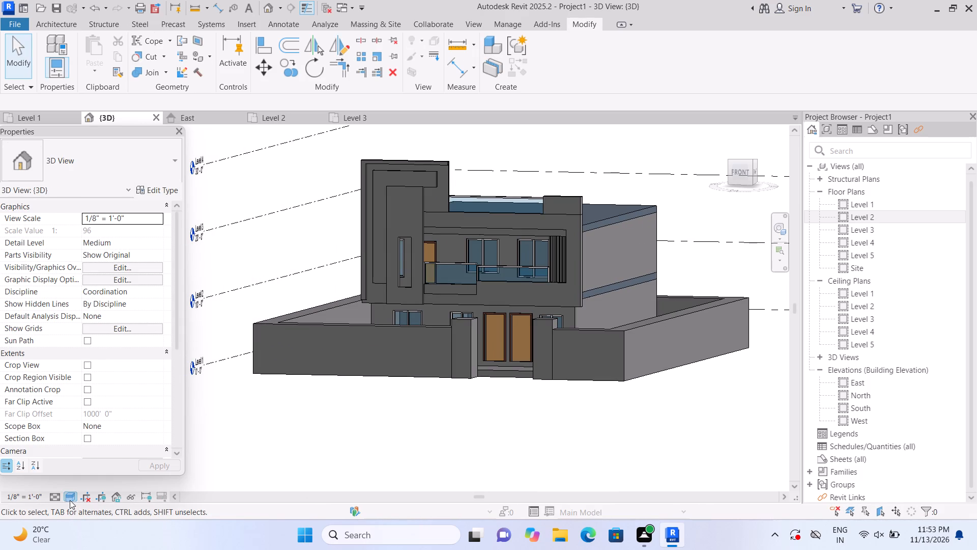
pyautogui.click(70, 500)
pyautogui.click(87, 485)
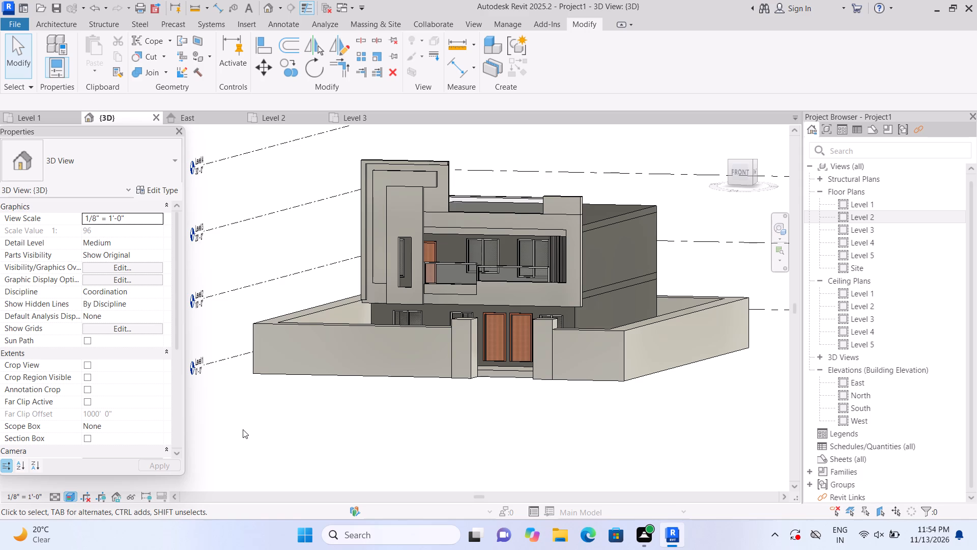
# Examine the house's front facade, side walls and boundary wall from several 3D angles.
pyautogui.keyDown('shift'); pyautogui.moveTo(256, 421); pyautogui.dragTo(304, 446, button='middle'); pyautogui.keyUp('shift')
pyautogui.keyDown('shift'); pyautogui.moveTo(283, 416); pyautogui.dragTo(369, 432, button='middle'); pyautogui.keyUp('shift')
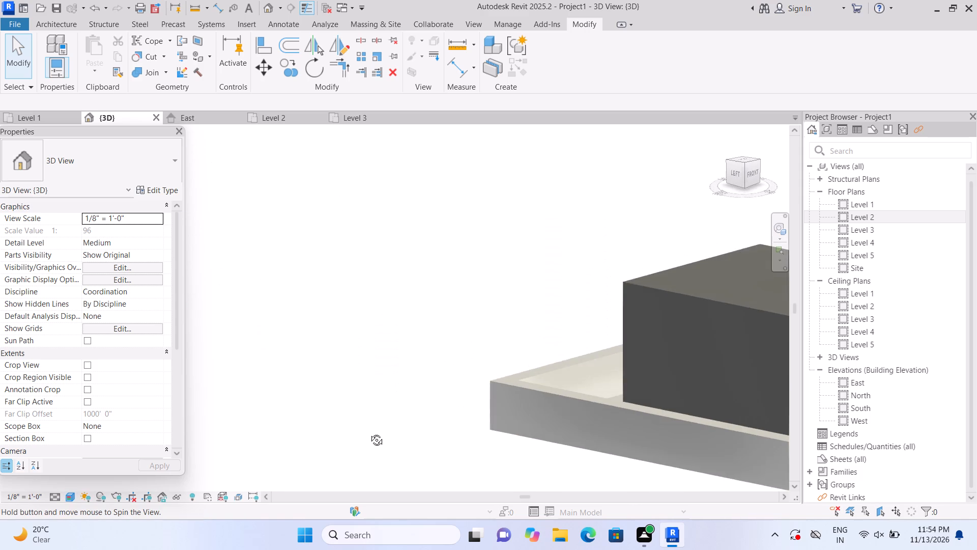
pyautogui.keyDown('shift'); pyautogui.moveTo(369, 432); pyautogui.dragTo(358, 430, button='middle'); pyautogui.keyUp('shift')
pyautogui.keyDown('shift'); pyautogui.moveTo(382, 397); pyautogui.dragTo(231, 350, button='middle'); pyautogui.keyUp('shift')
pyautogui.keyDown('shift'); pyautogui.moveTo(250, 353); pyautogui.dragTo(351, 369, button='middle'); pyautogui.keyUp('shift')
pyautogui.moveTo(341, 372); pyautogui.dragTo(147, 364, button='middle')
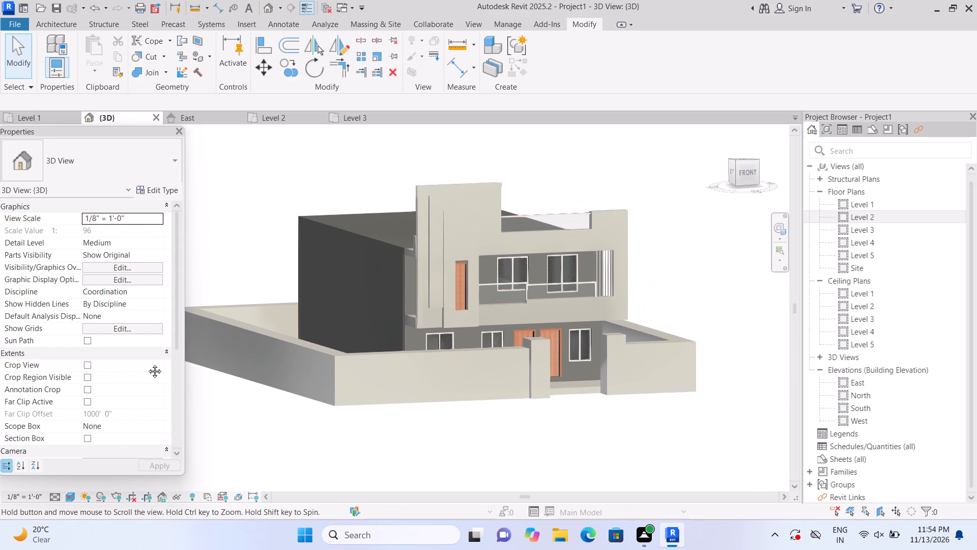
pyautogui.moveTo(147, 364); pyautogui.dragTo(145, 362, button='middle')
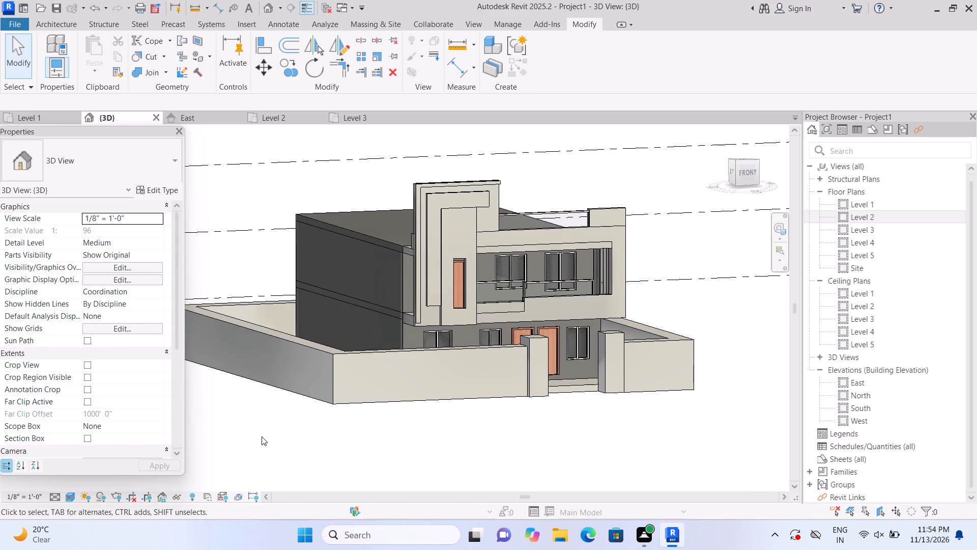
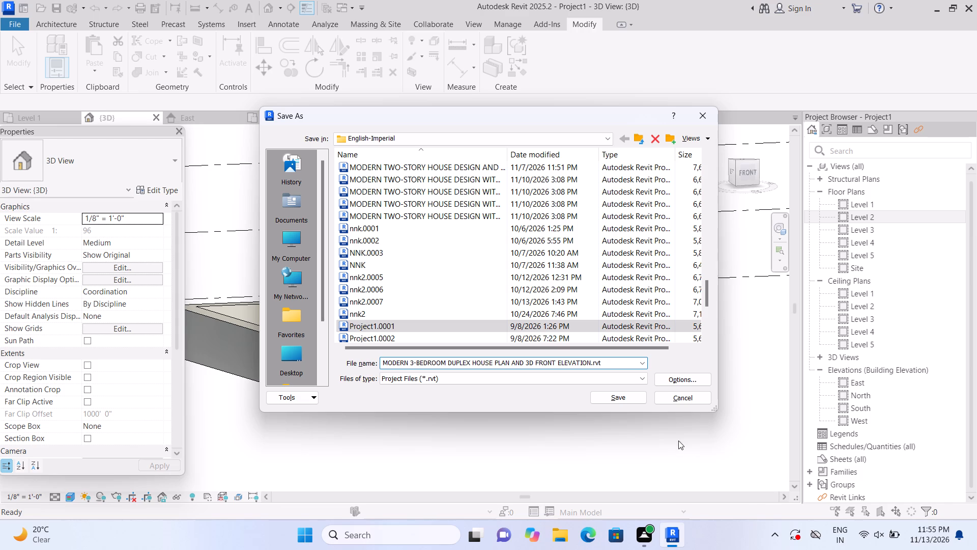
# Save the project in the English-Imperial folder as "MODERN 3-BEDROOM DUPLEX HOUSE PLAN AND 3D FRONT ELEVATION.rvt".
pyautogui.click(632, 391)
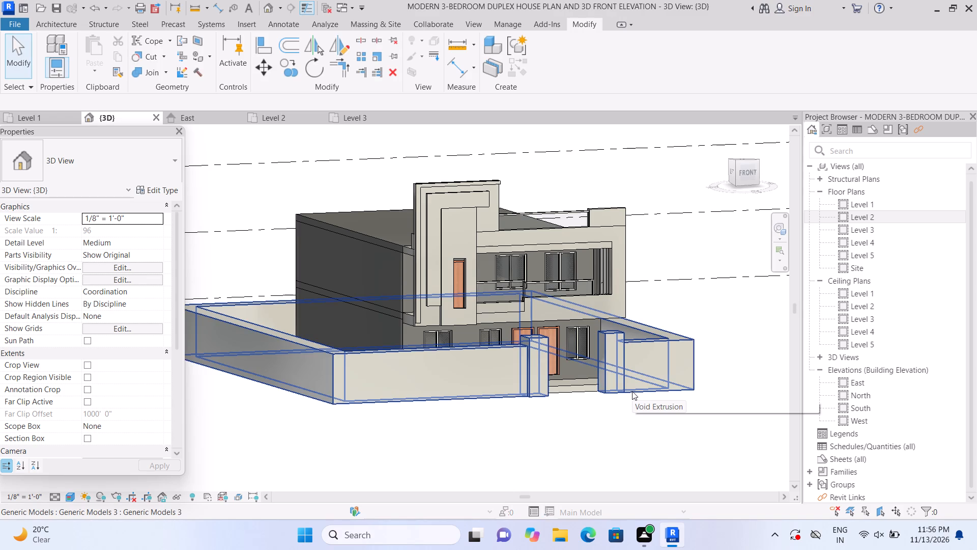
# Print the current 3D view to PDF, saving it in Documents as "MODERN 3-BEDROOM DUPLEX HOUSE PLAN AND 3D FRONT ELEVATION".
pyautogui.hotkey('ctrl', 'p')
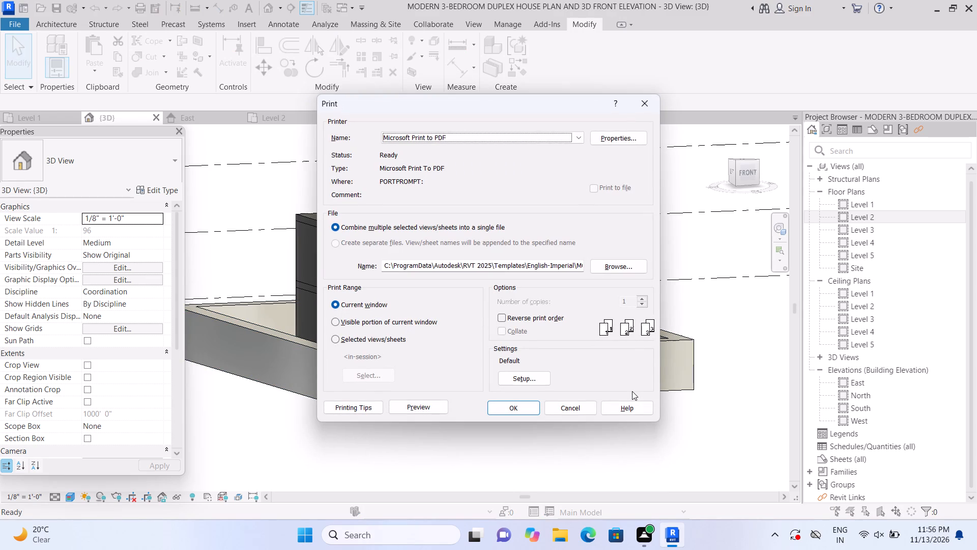
pyautogui.click(526, 402)
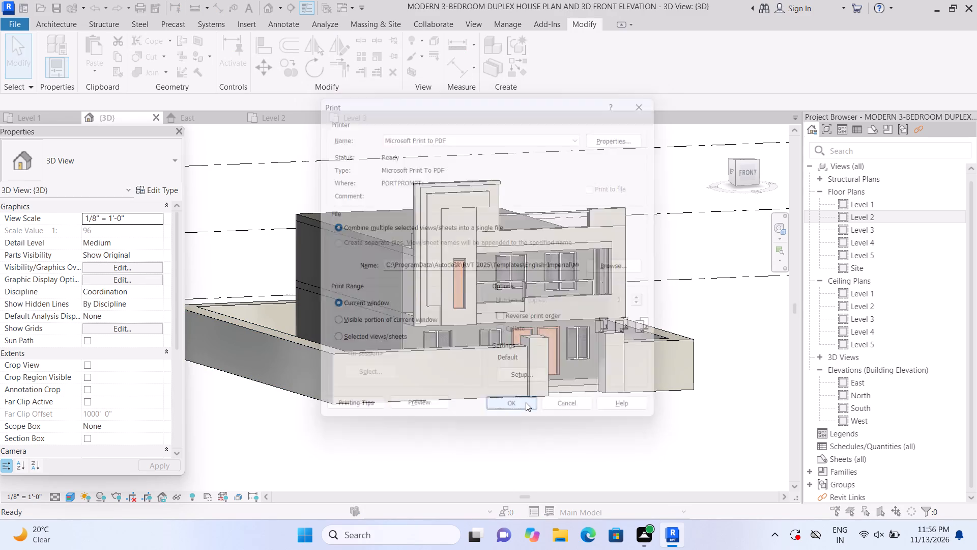
pyautogui.click(568, 297)
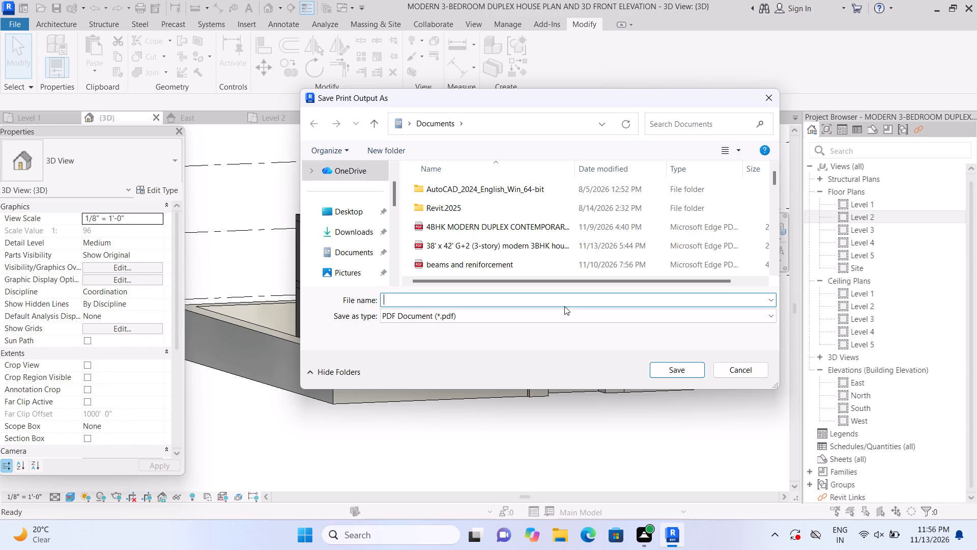
pyautogui.write('MODER')
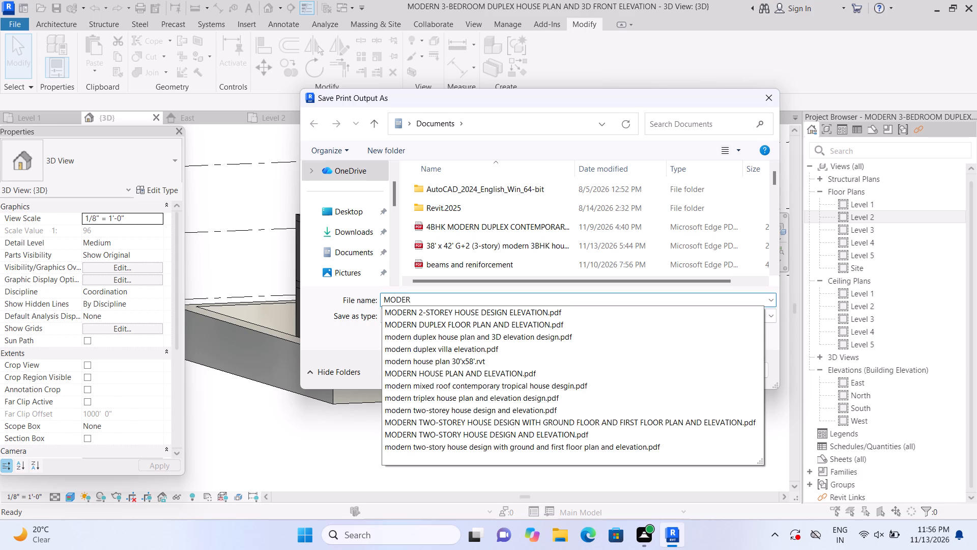
pyautogui.write('N')
pyautogui.press('space')
pyautogui.write('3-')
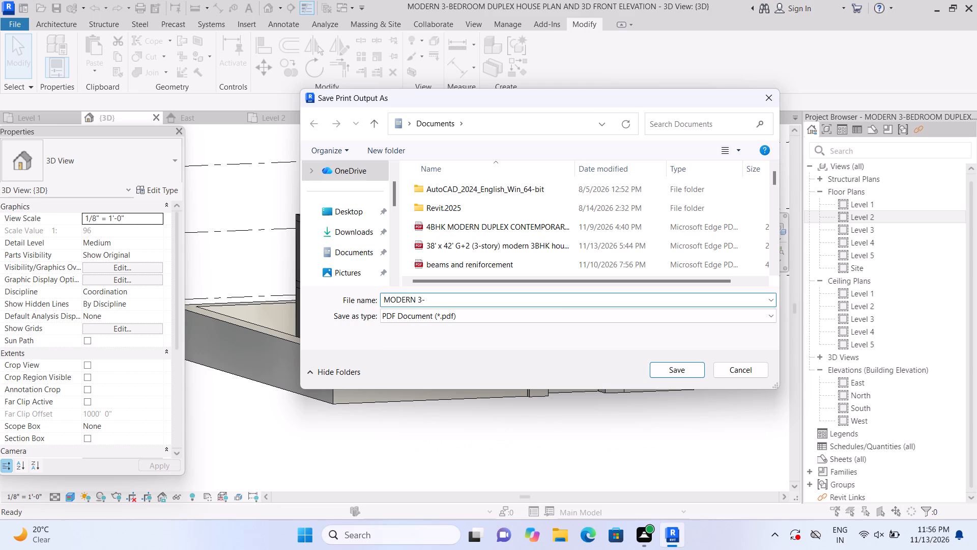
pyautogui.write('BED')
pyautogui.write('ROOM')
pyautogui.press('space')
pyautogui.press('d')
pyautogui.write('UPLE')
pyautogui.press('x')
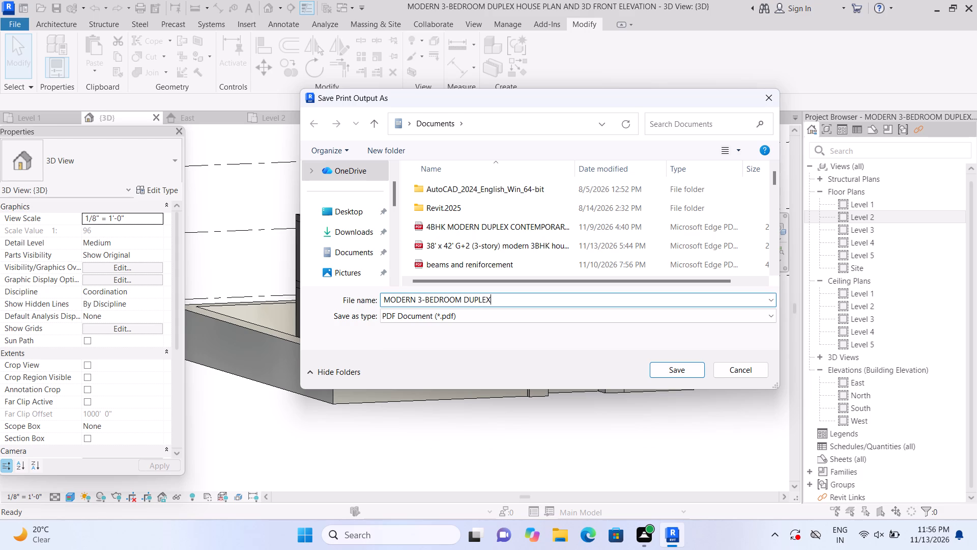
pyautogui.press('space')
pyautogui.write('HOUSE')
pyautogui.press('space')
pyautogui.write('PL')
pyautogui.write('AN')
pyautogui.press('space')
pyautogui.write('AND')
pyautogui.press('space')
pyautogui.write('3D')
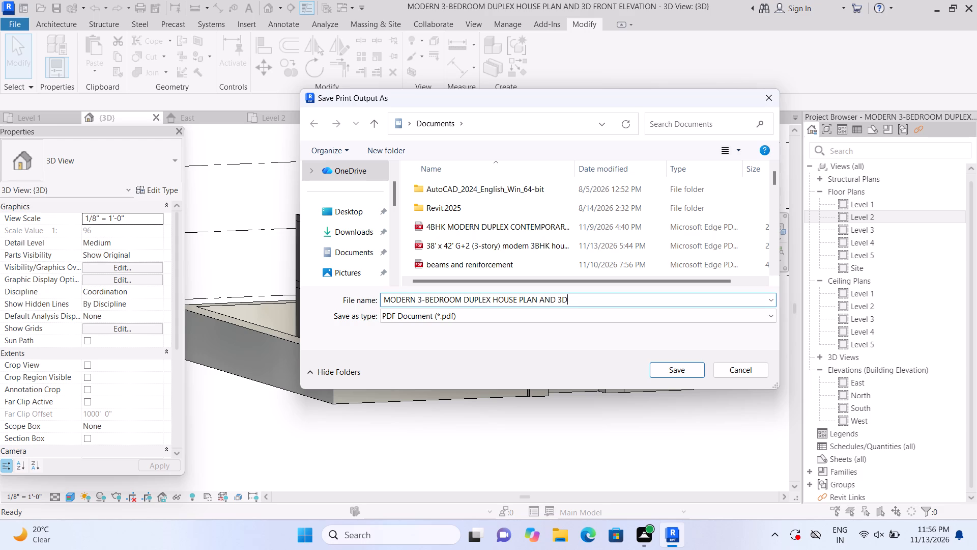
pyautogui.press('space')
pyautogui.write('FRONT')
pyautogui.press('space')
pyautogui.write('ELEVATION')
pyautogui.click(667, 374)
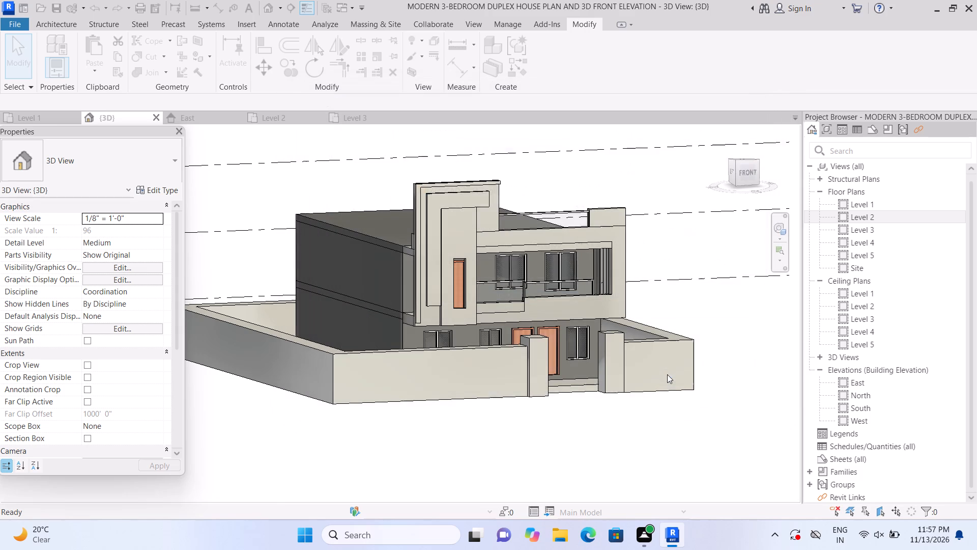